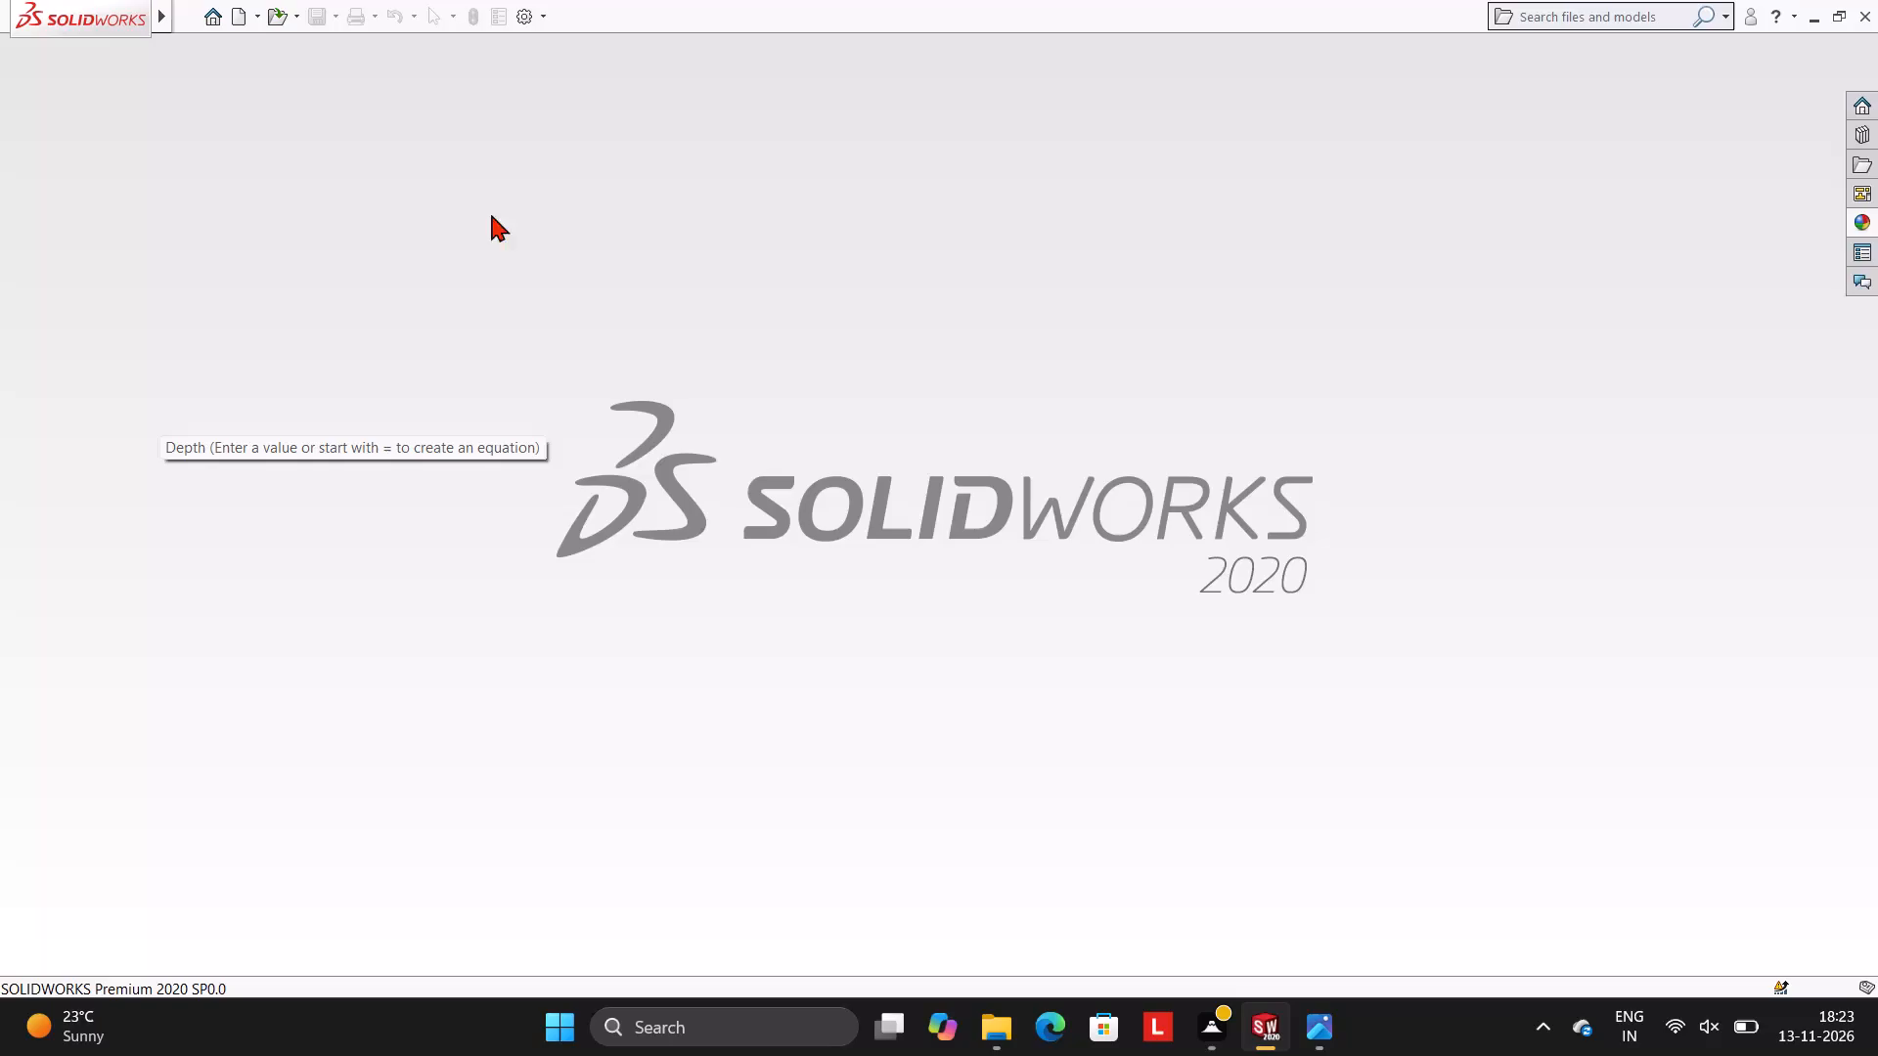
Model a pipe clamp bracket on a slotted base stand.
Create a new part document.
left_click(240, 17)
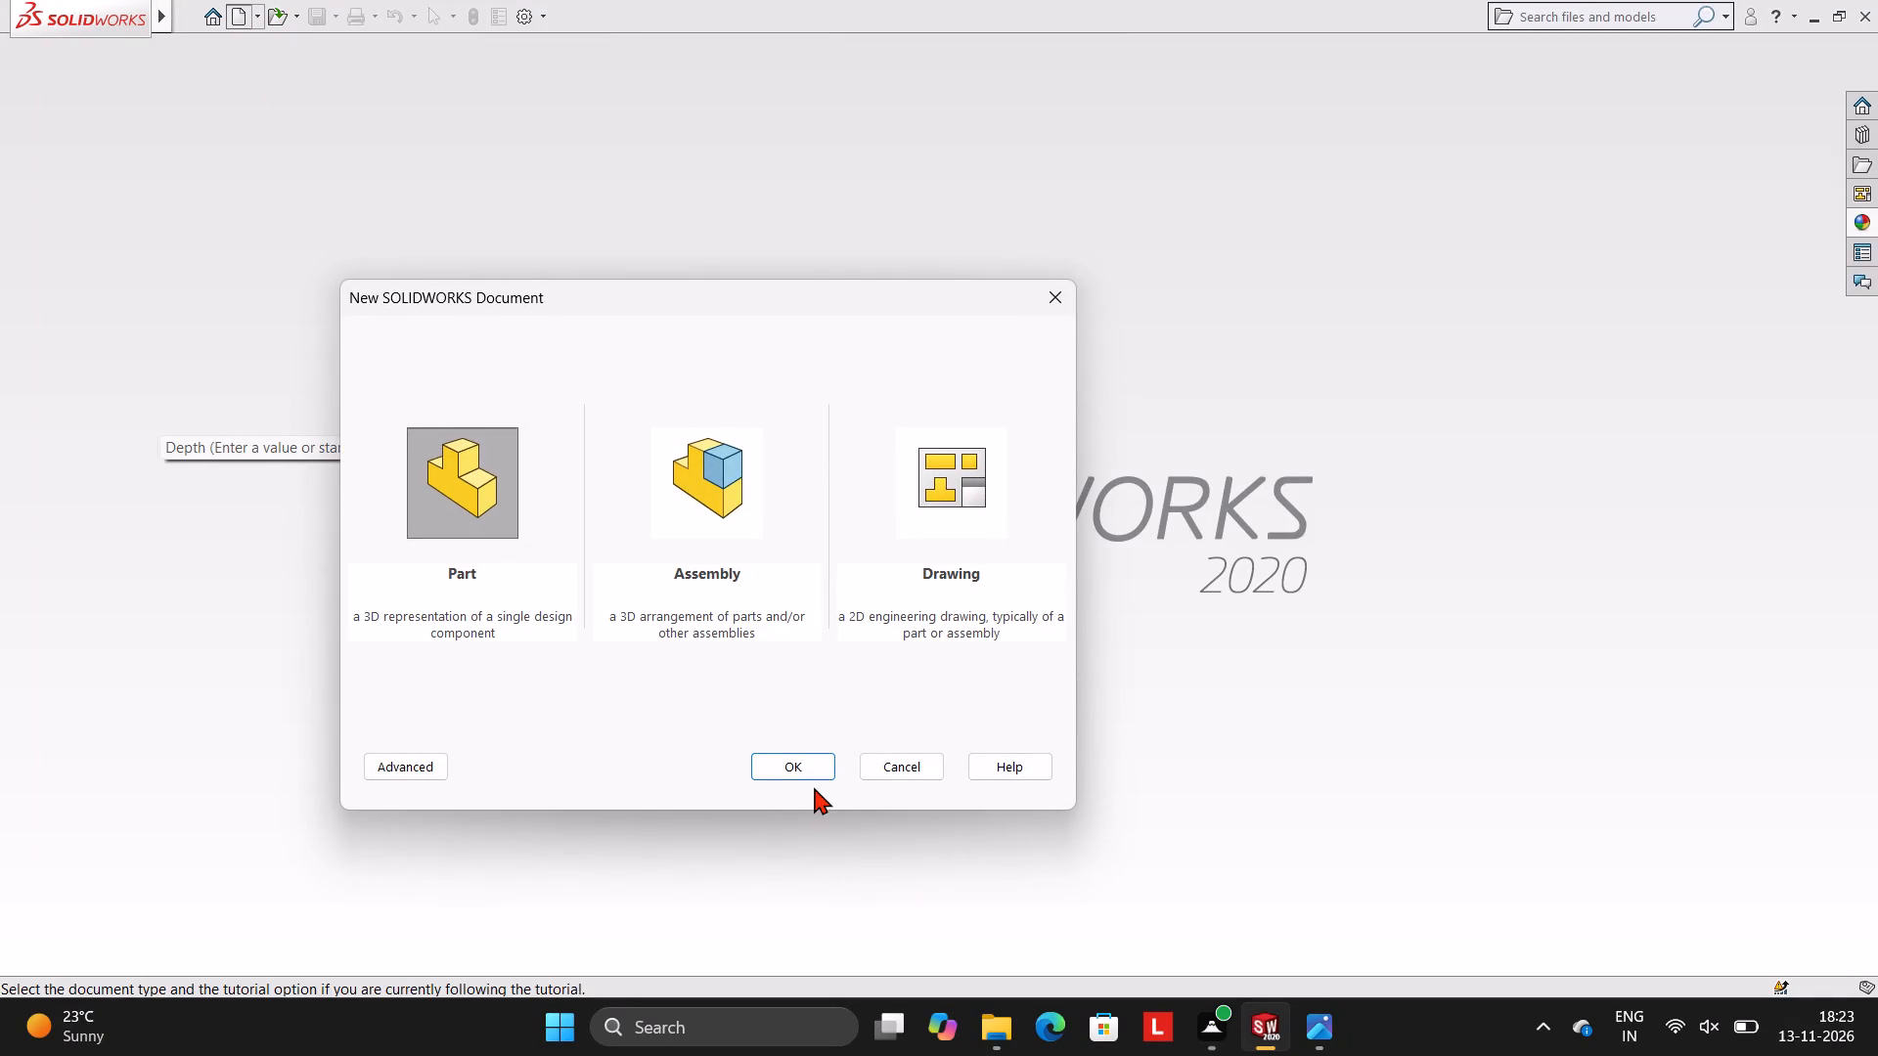
left_click(813, 764)
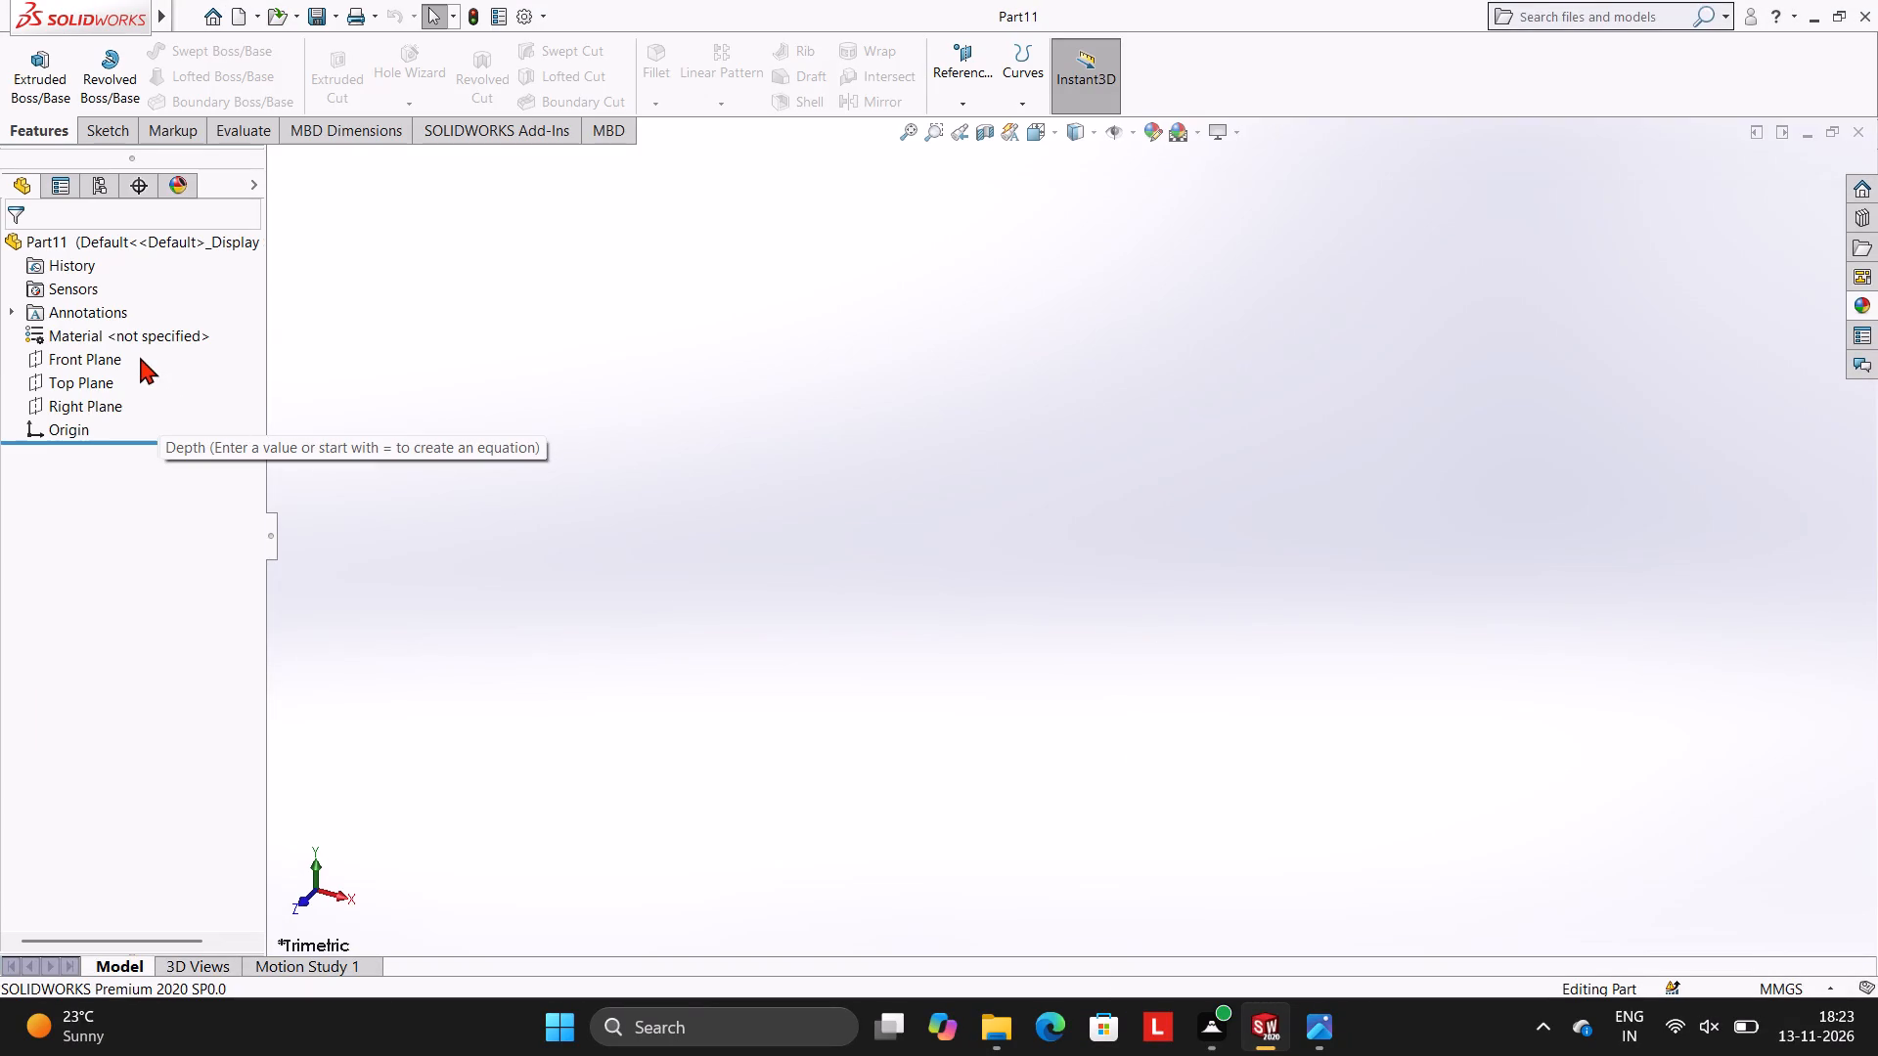
Sketch a 125 mm wide by 75 mm high rectangle on the Front Plane with its lower-left corner at the origin.
left_click(106, 357)
left_click(117, 330)
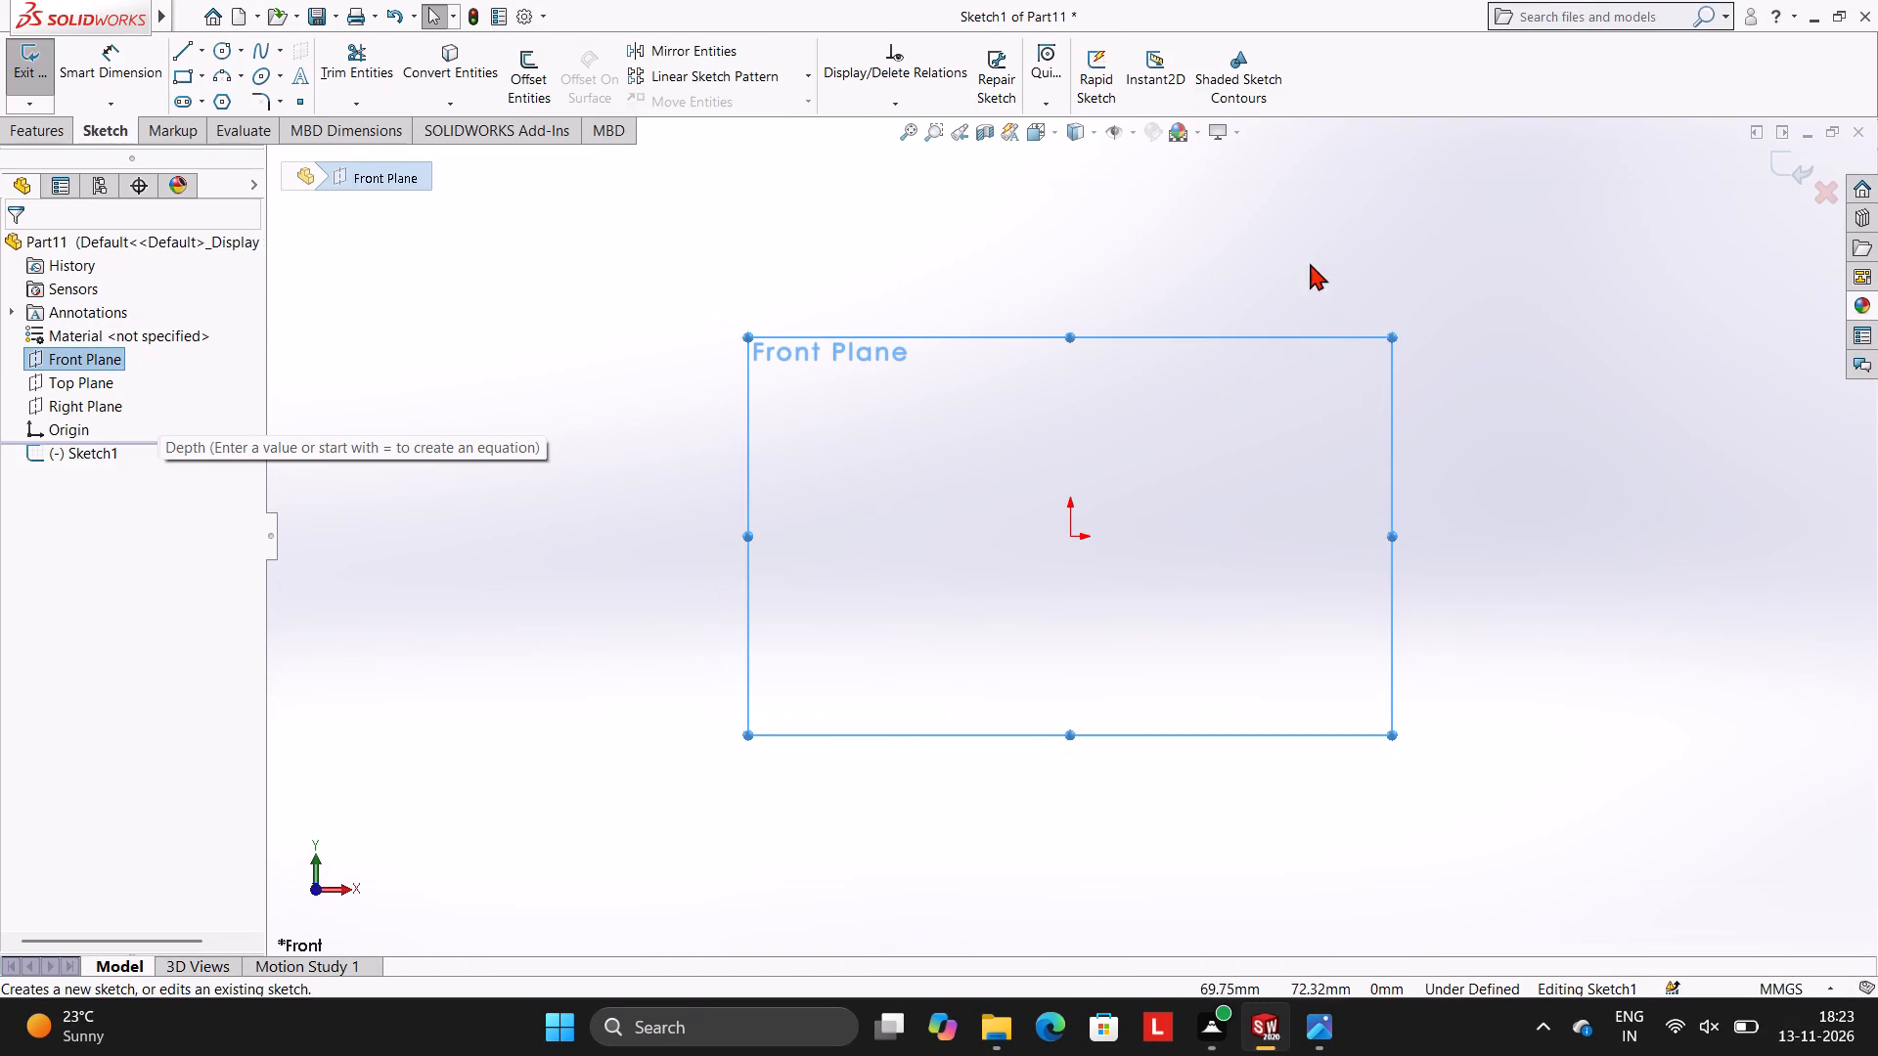
left_click(902, 460)
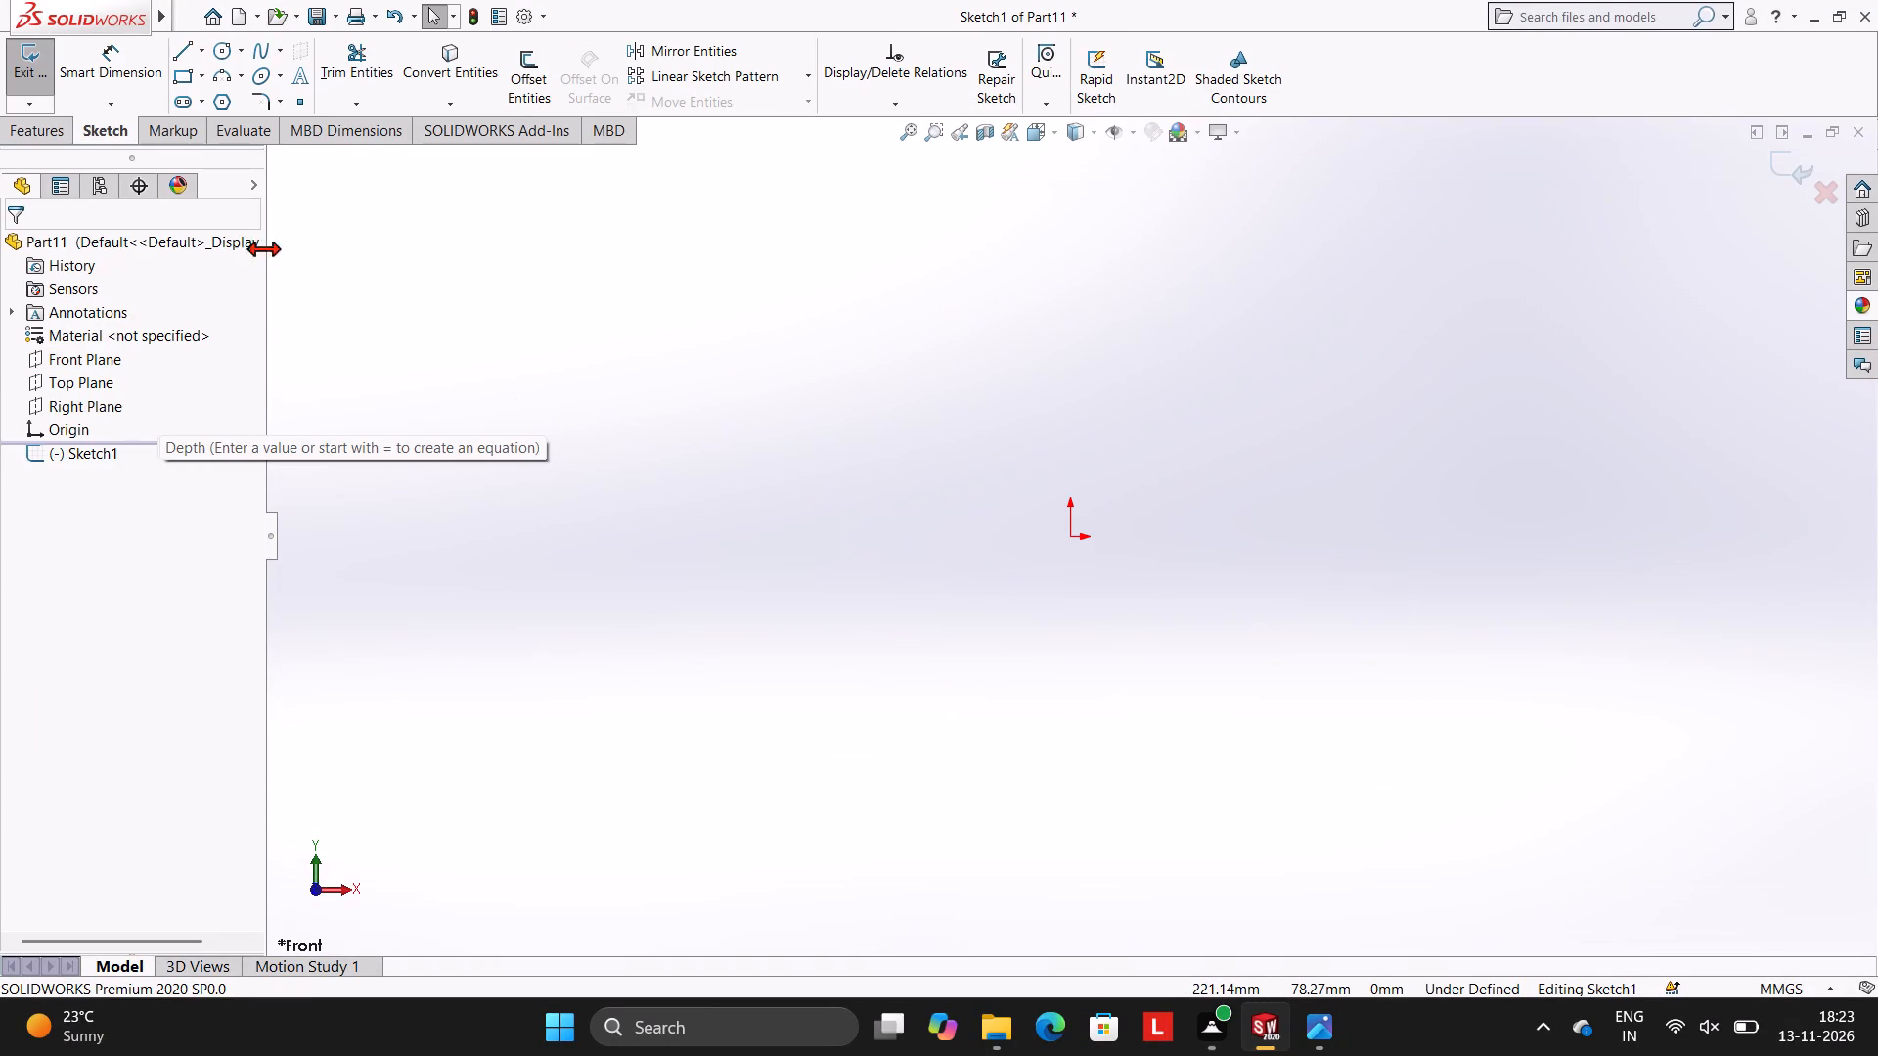
left_click(187, 55)
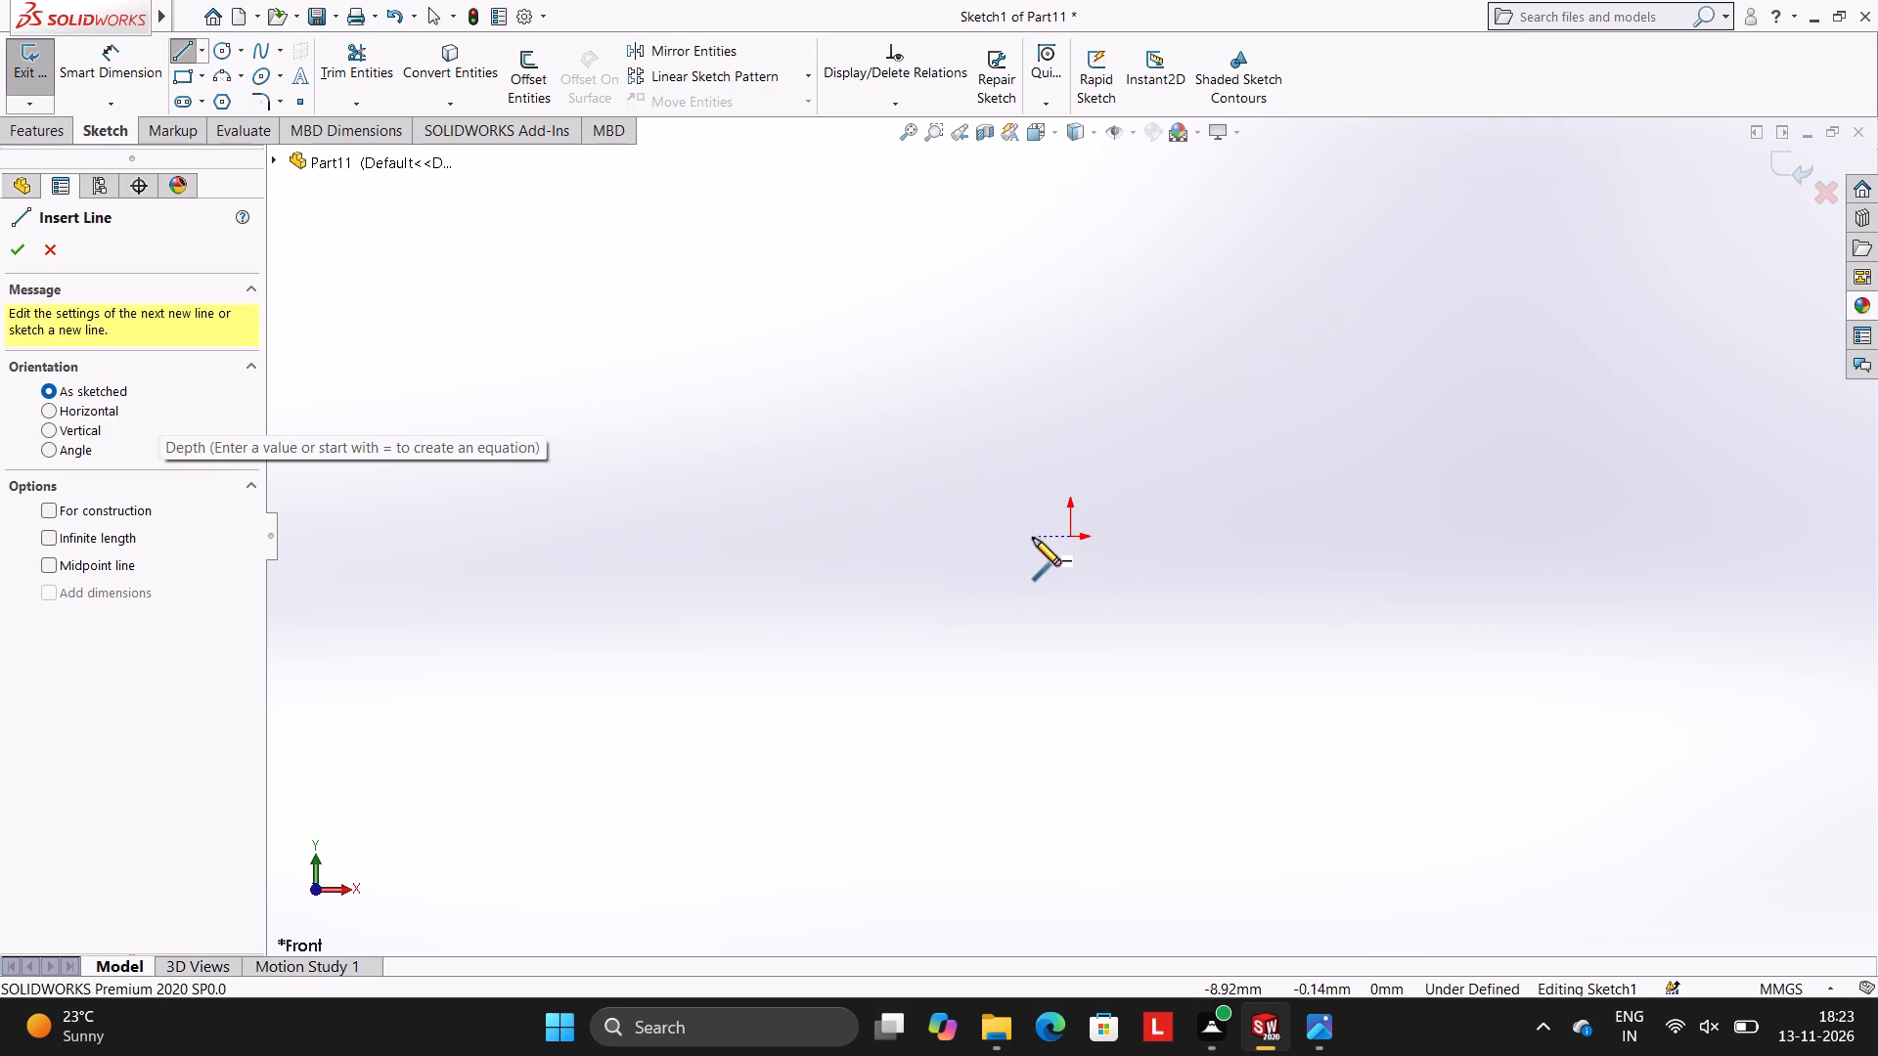
left_click(1069, 538)
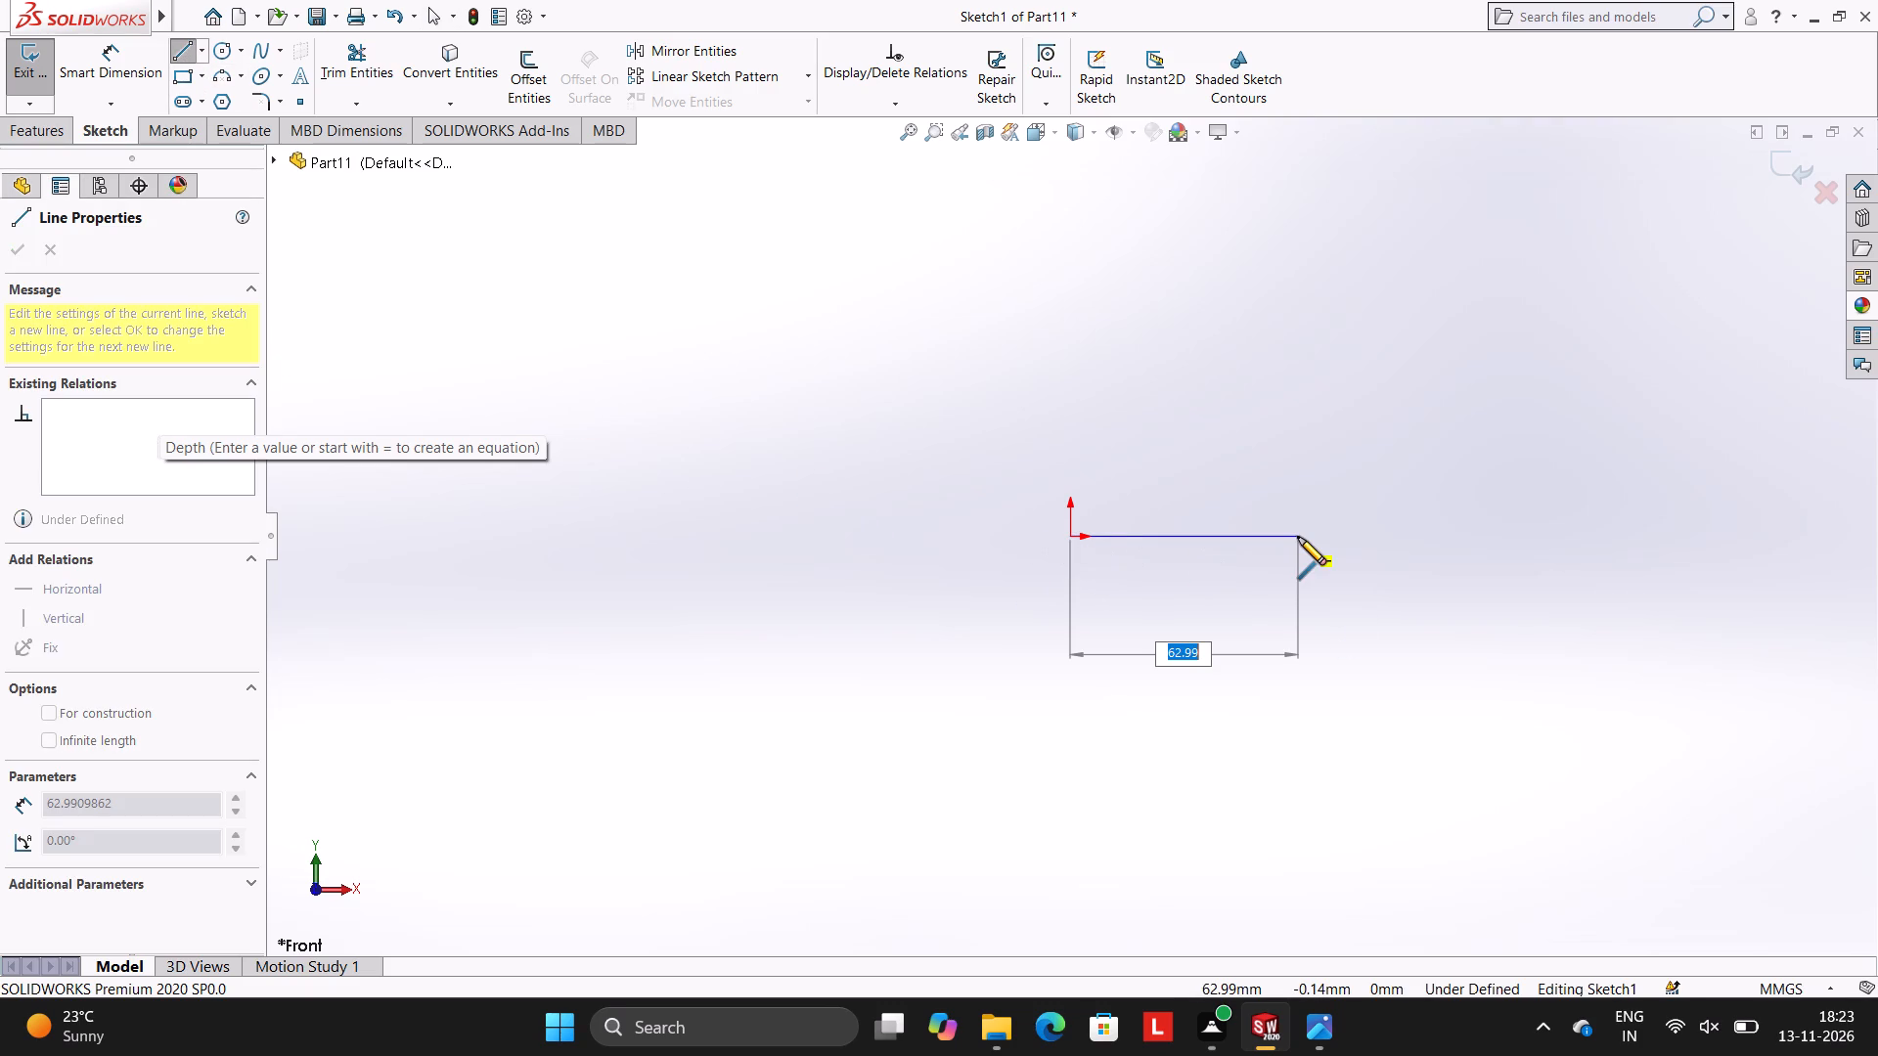
type("125")
key("Return")
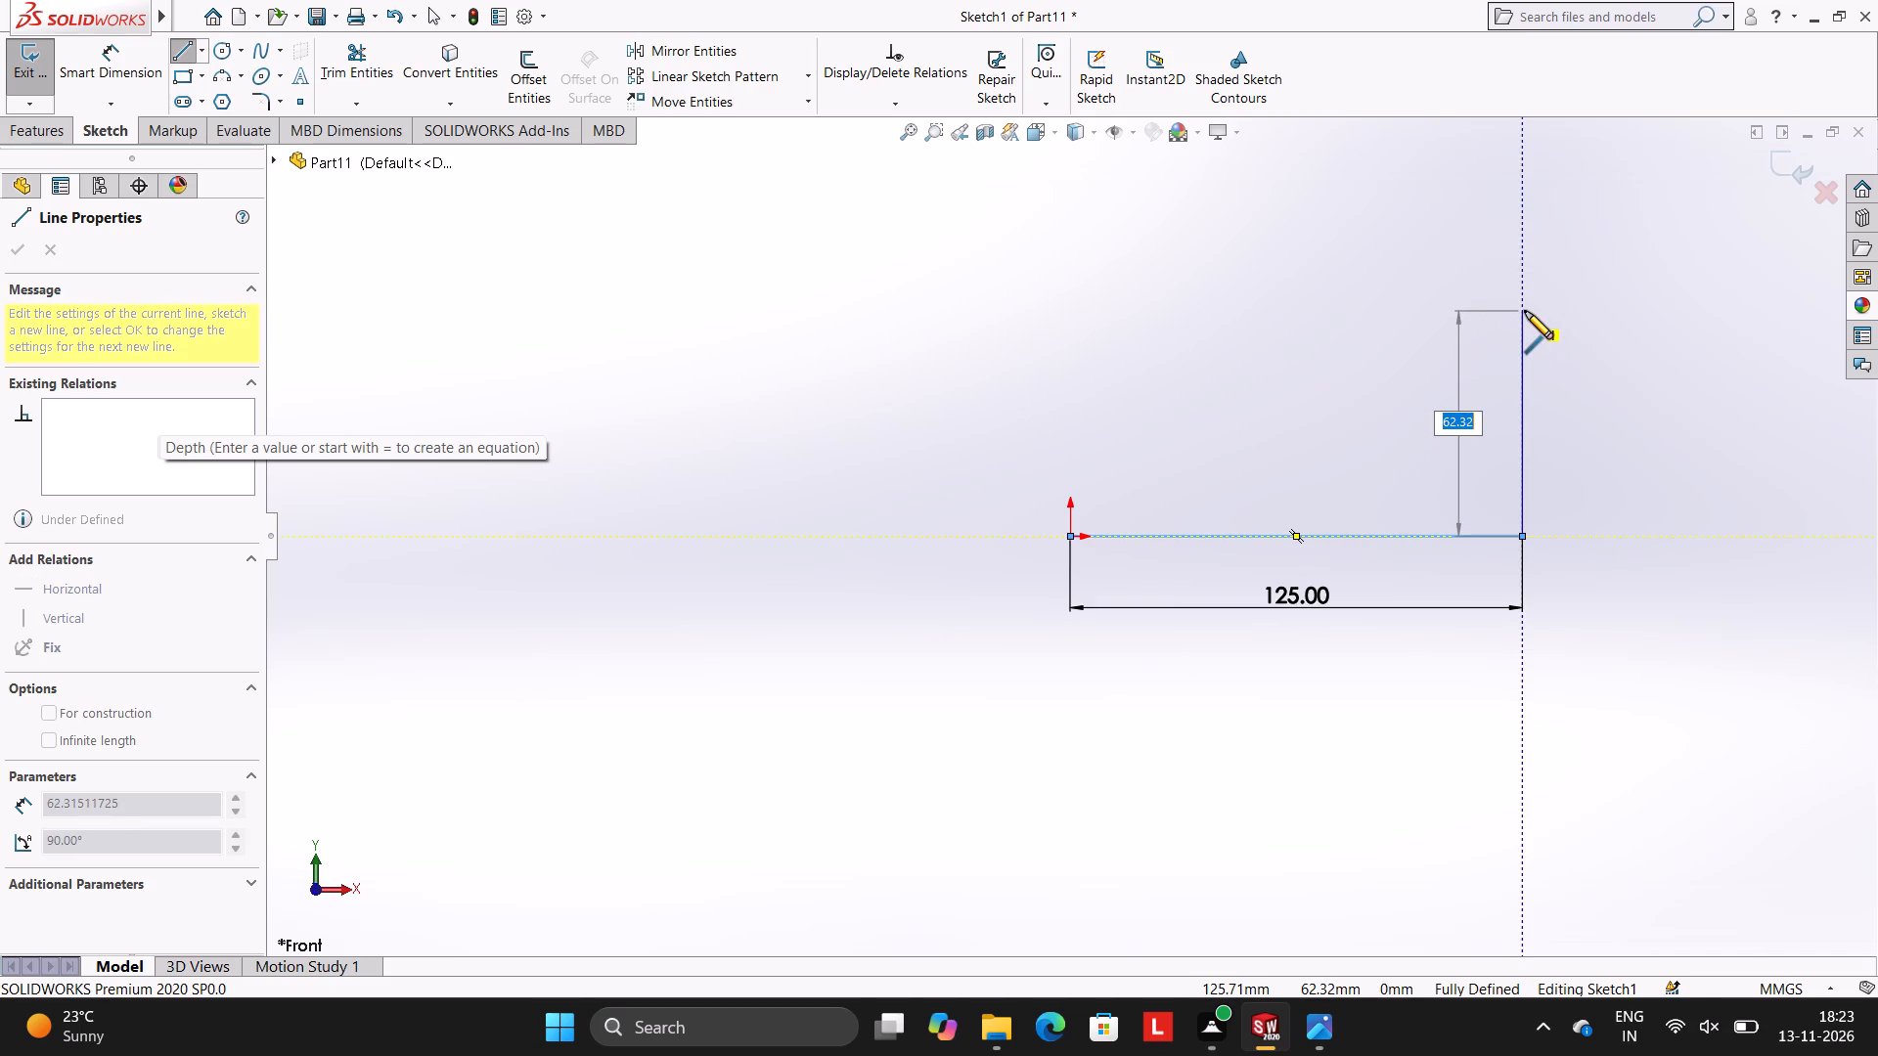
type("75")
key("Return")
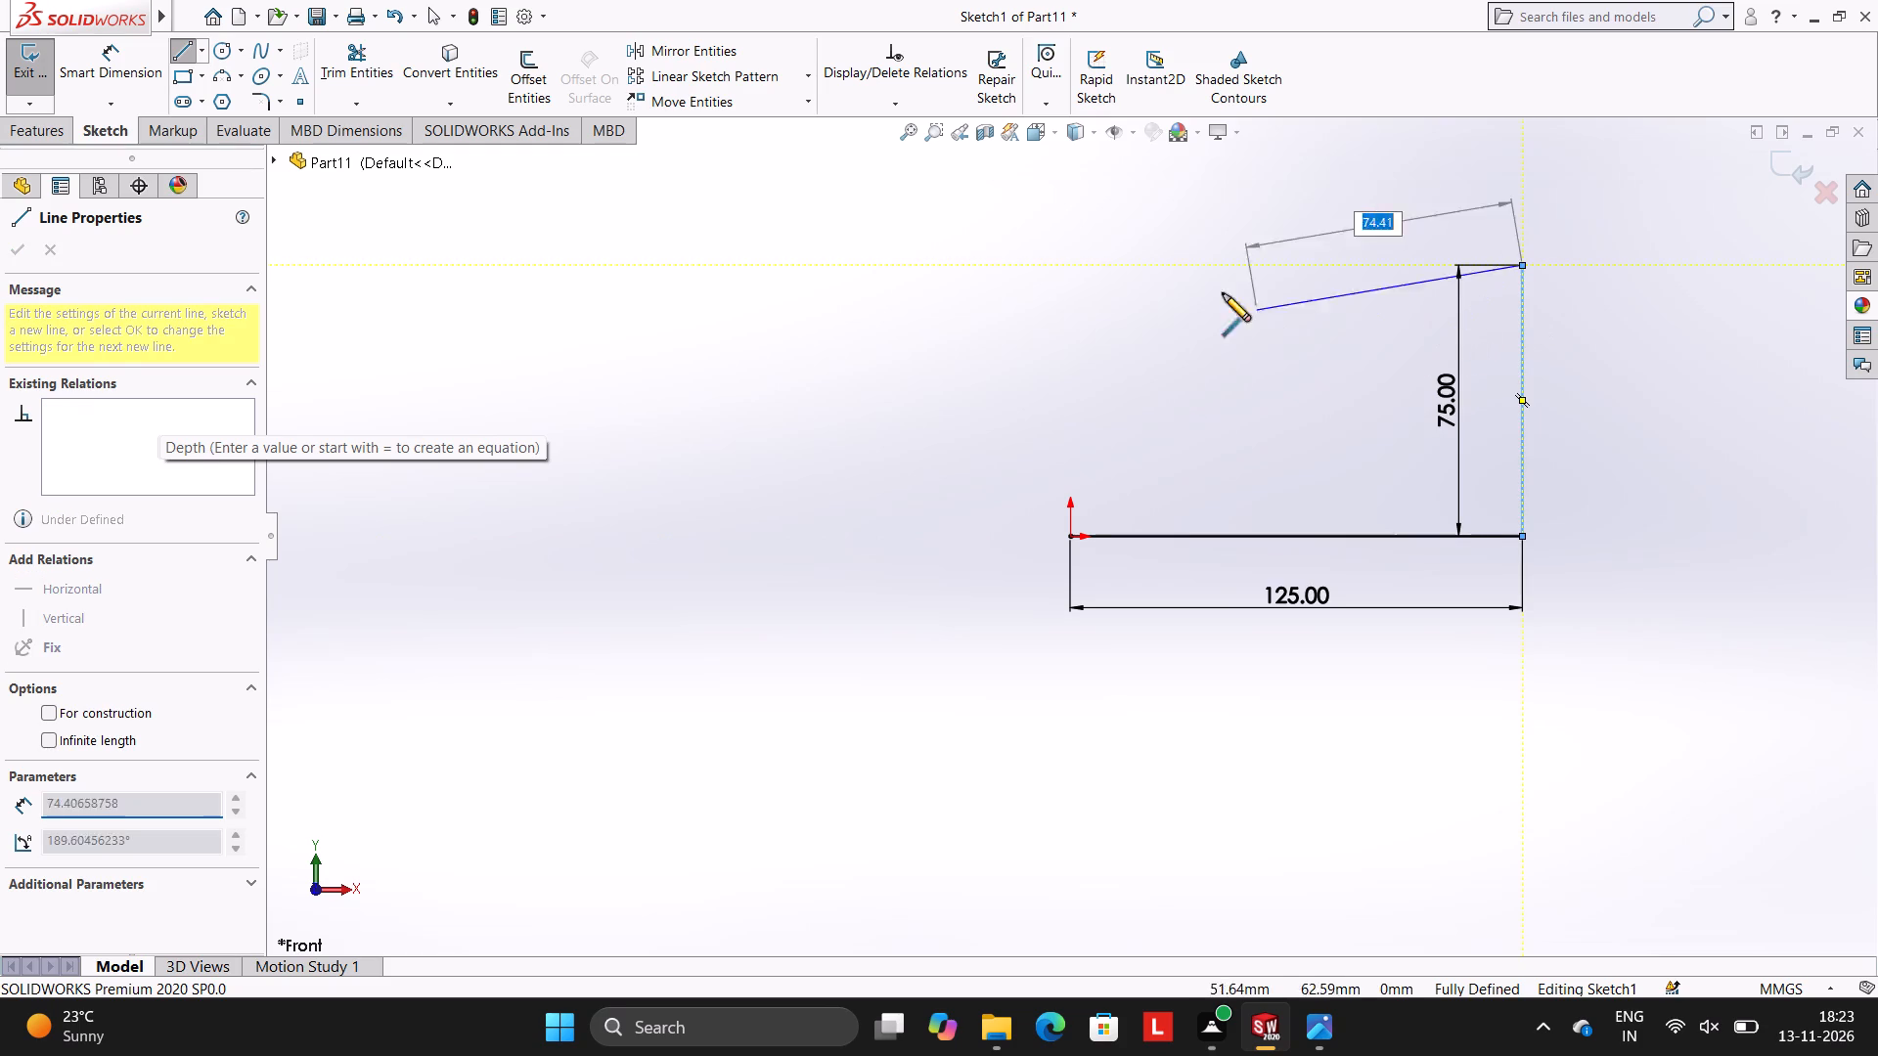
type("125")
key("Return")
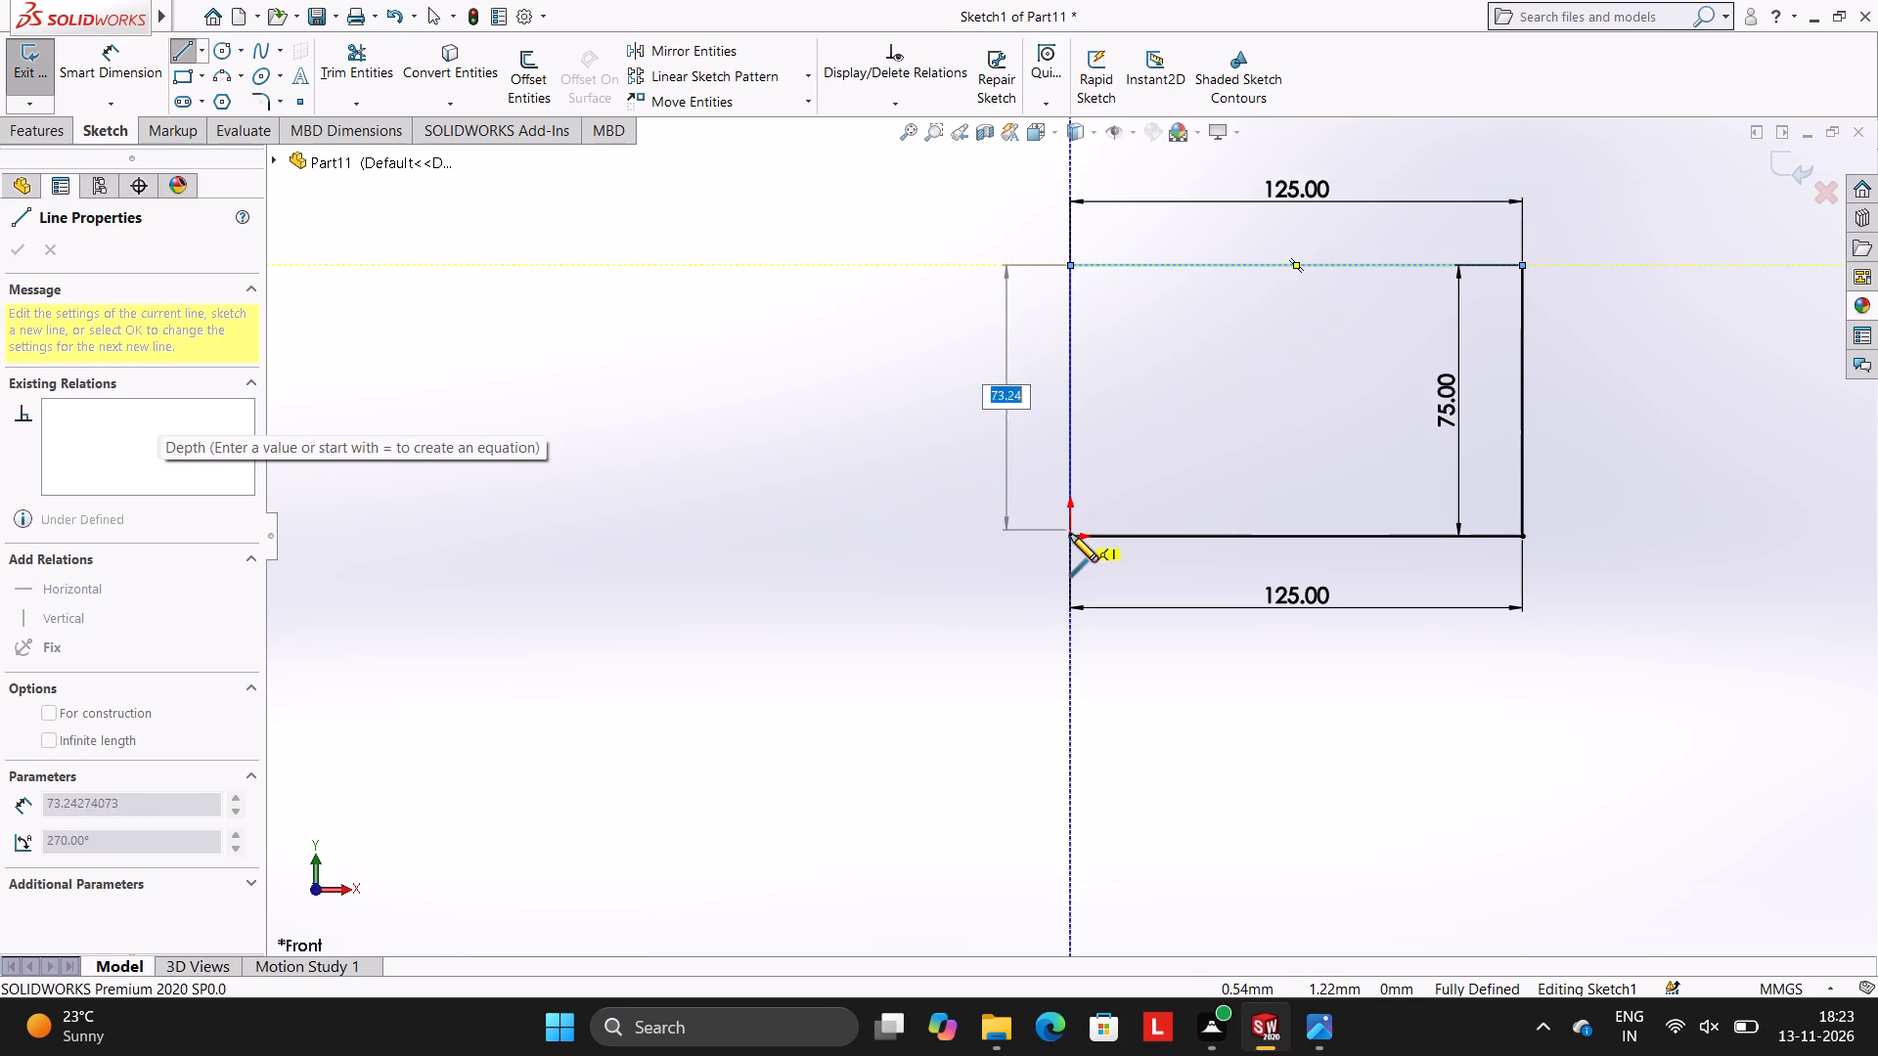
left_click(1069, 534)
key("Escape")
key("Escape")
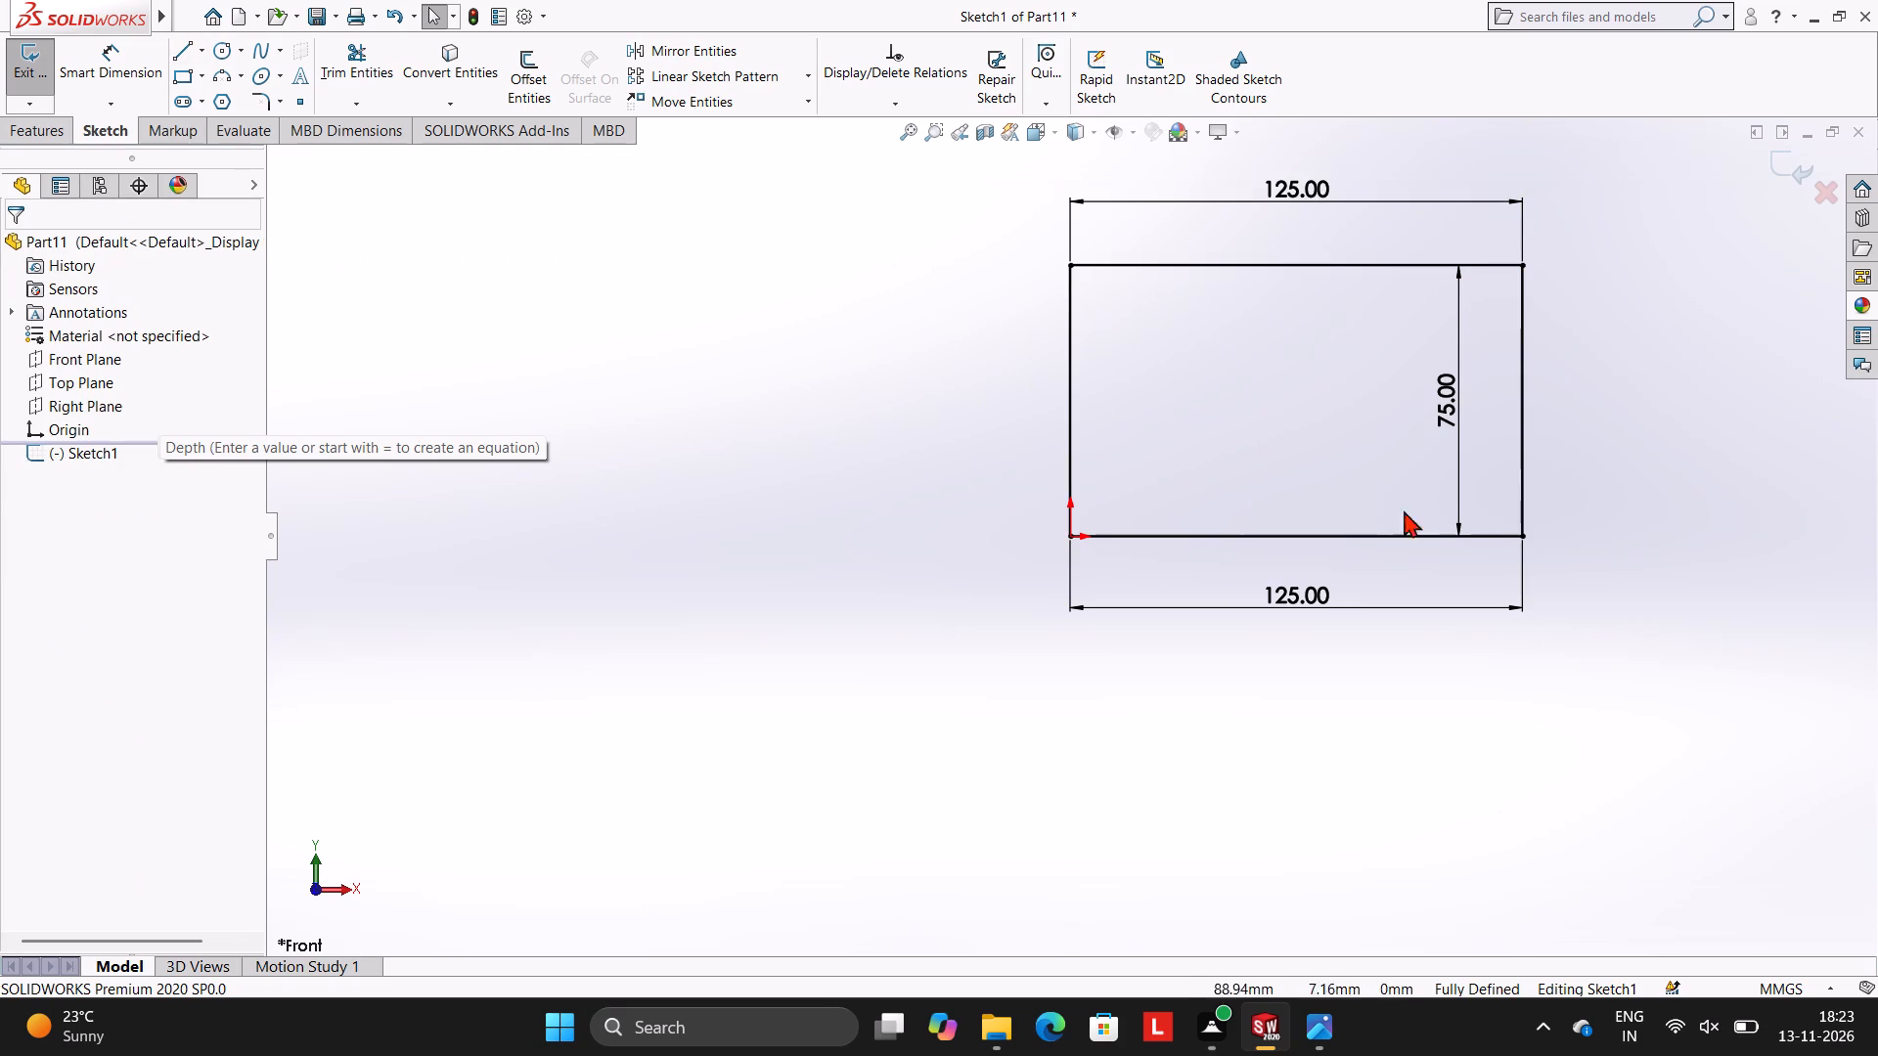
Extrude the rectangle as a blind boss 22 mm deep to form the base block.
scroll(1450, 510, "up", 3)
scroll(1450, 510, "down", 2)
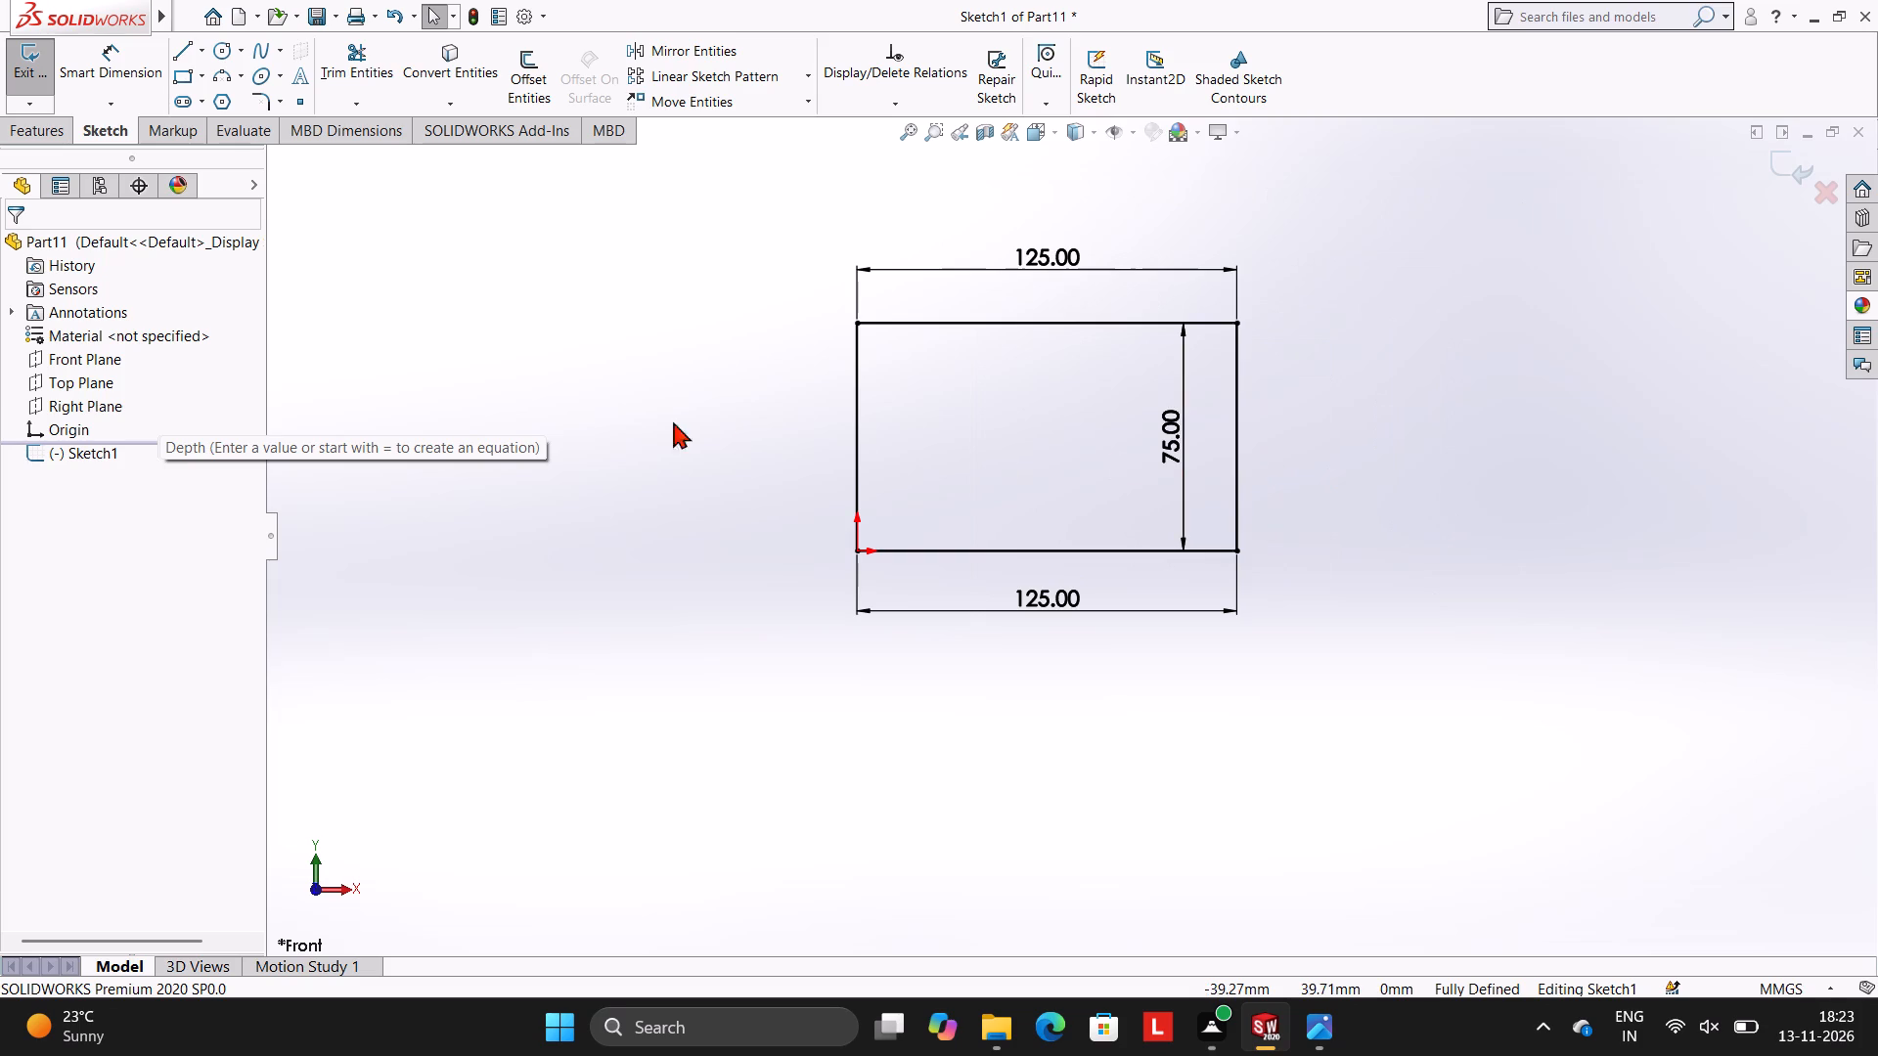
left_click(35, 134)
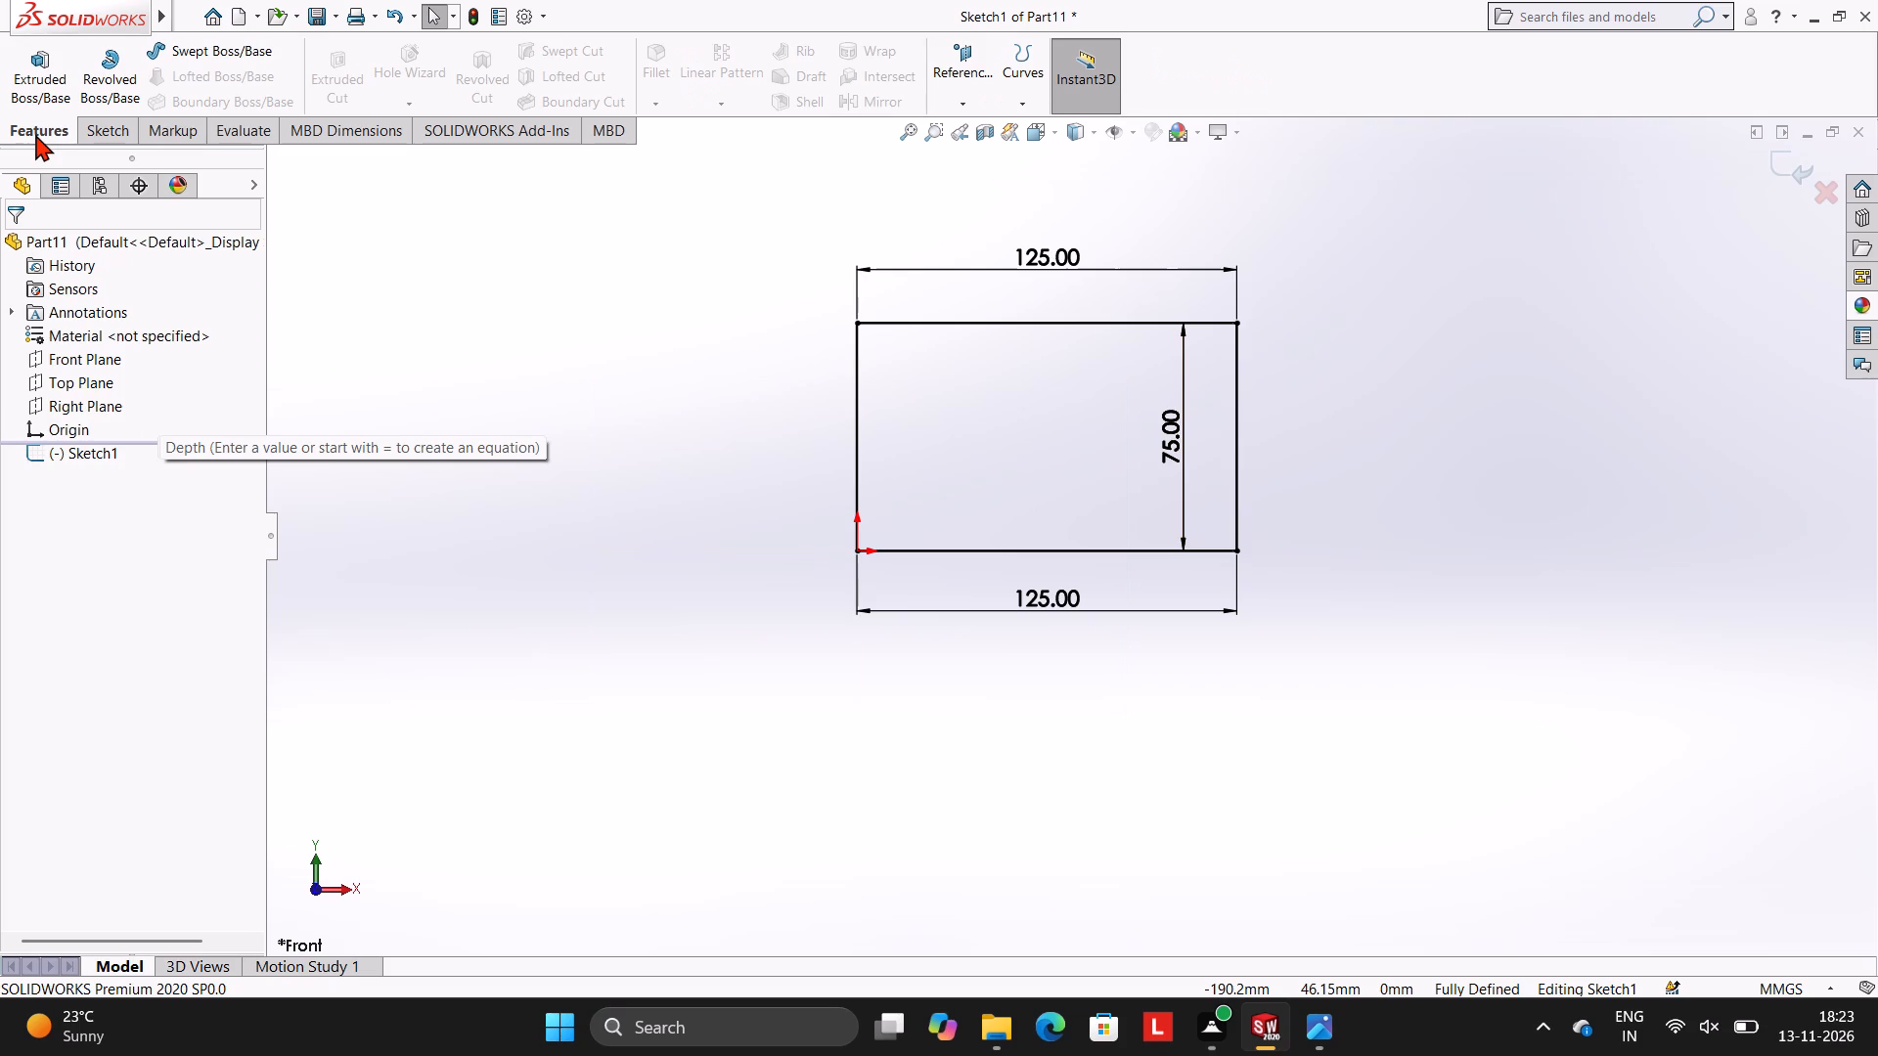
left_click(58, 84)
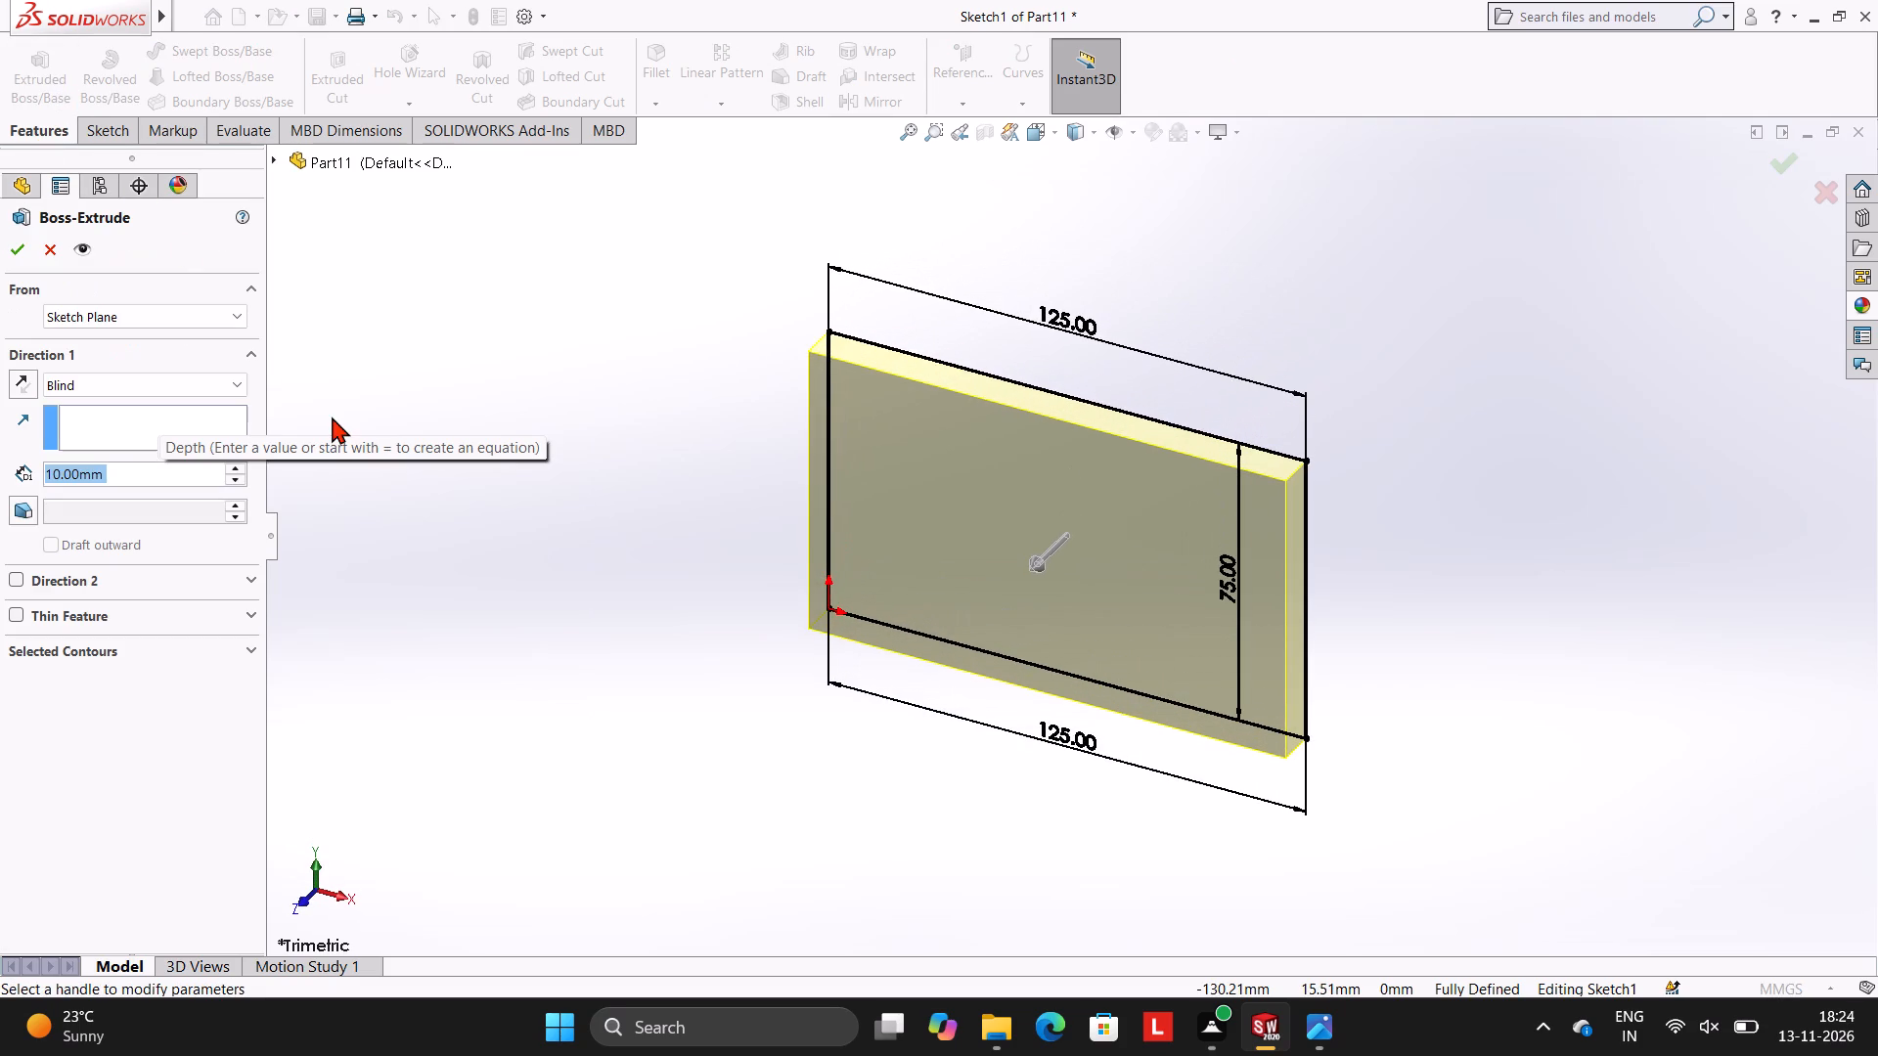
type("22")
key("Return")
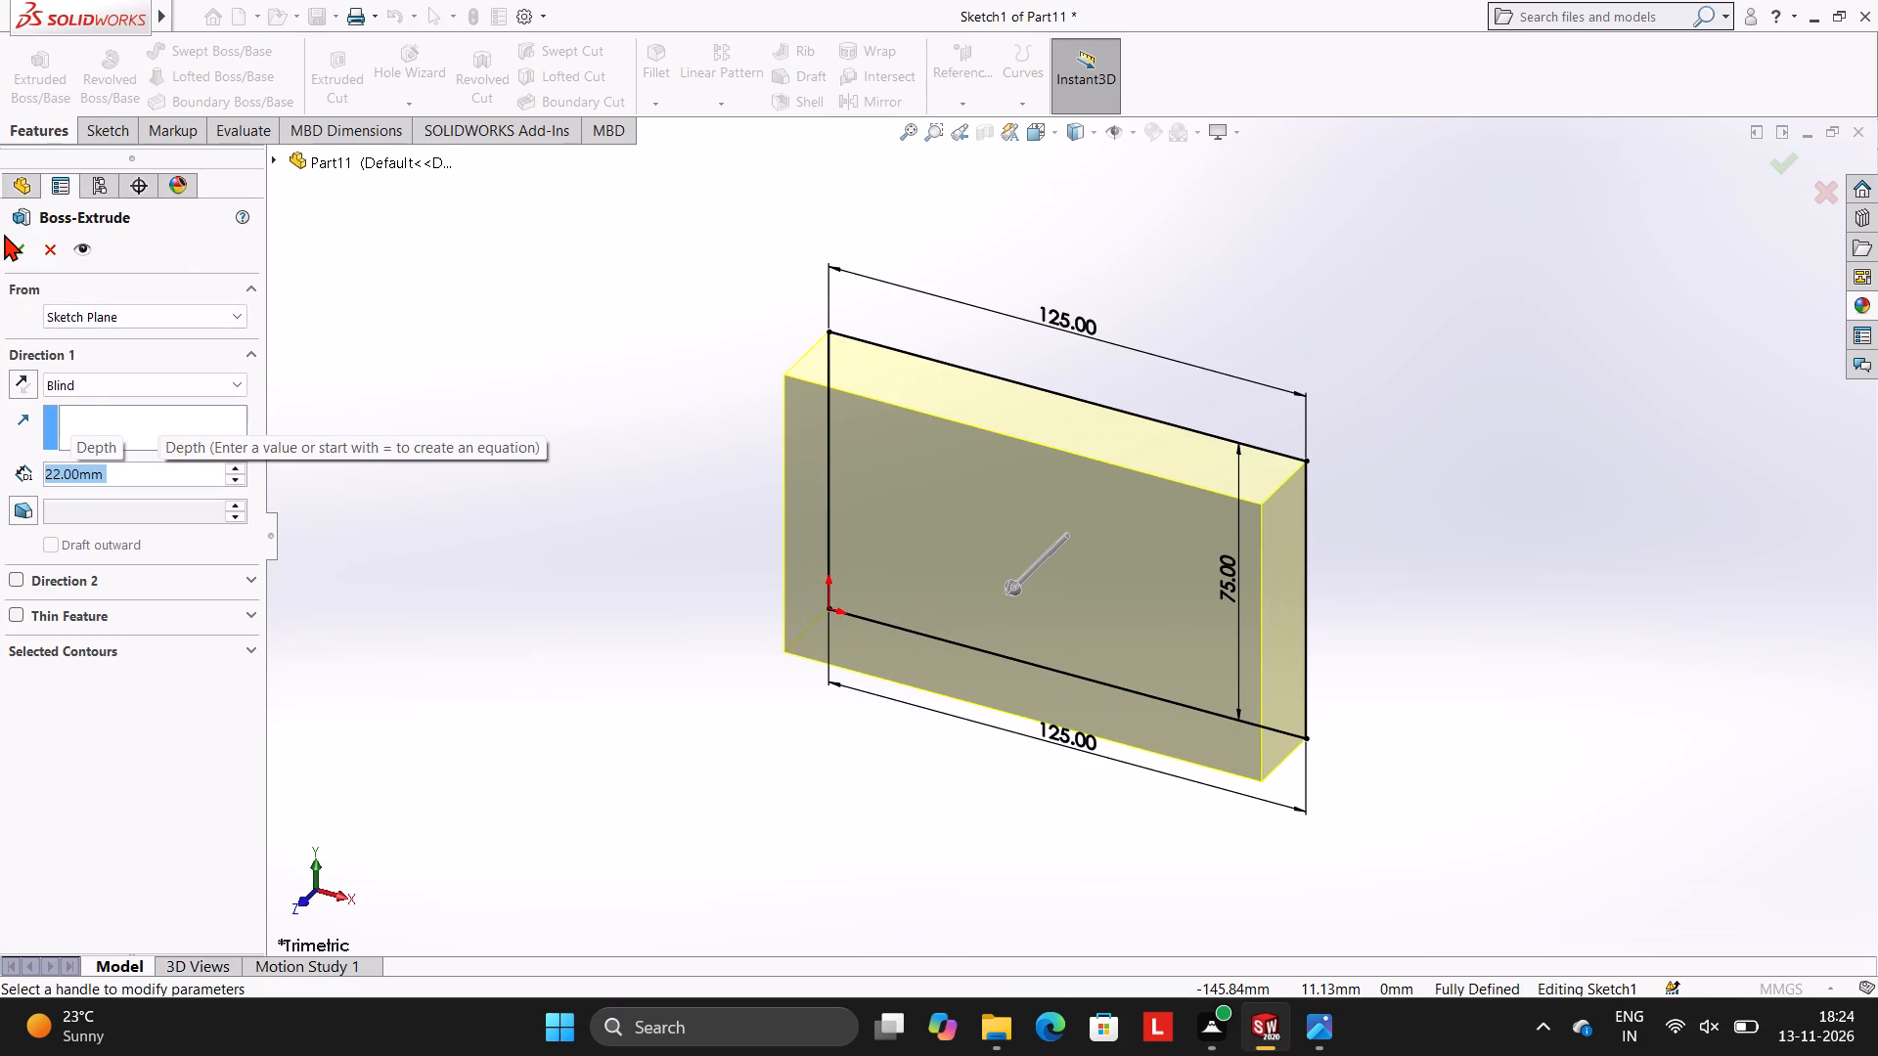
left_click(5, 250)
left_click(277, 254)
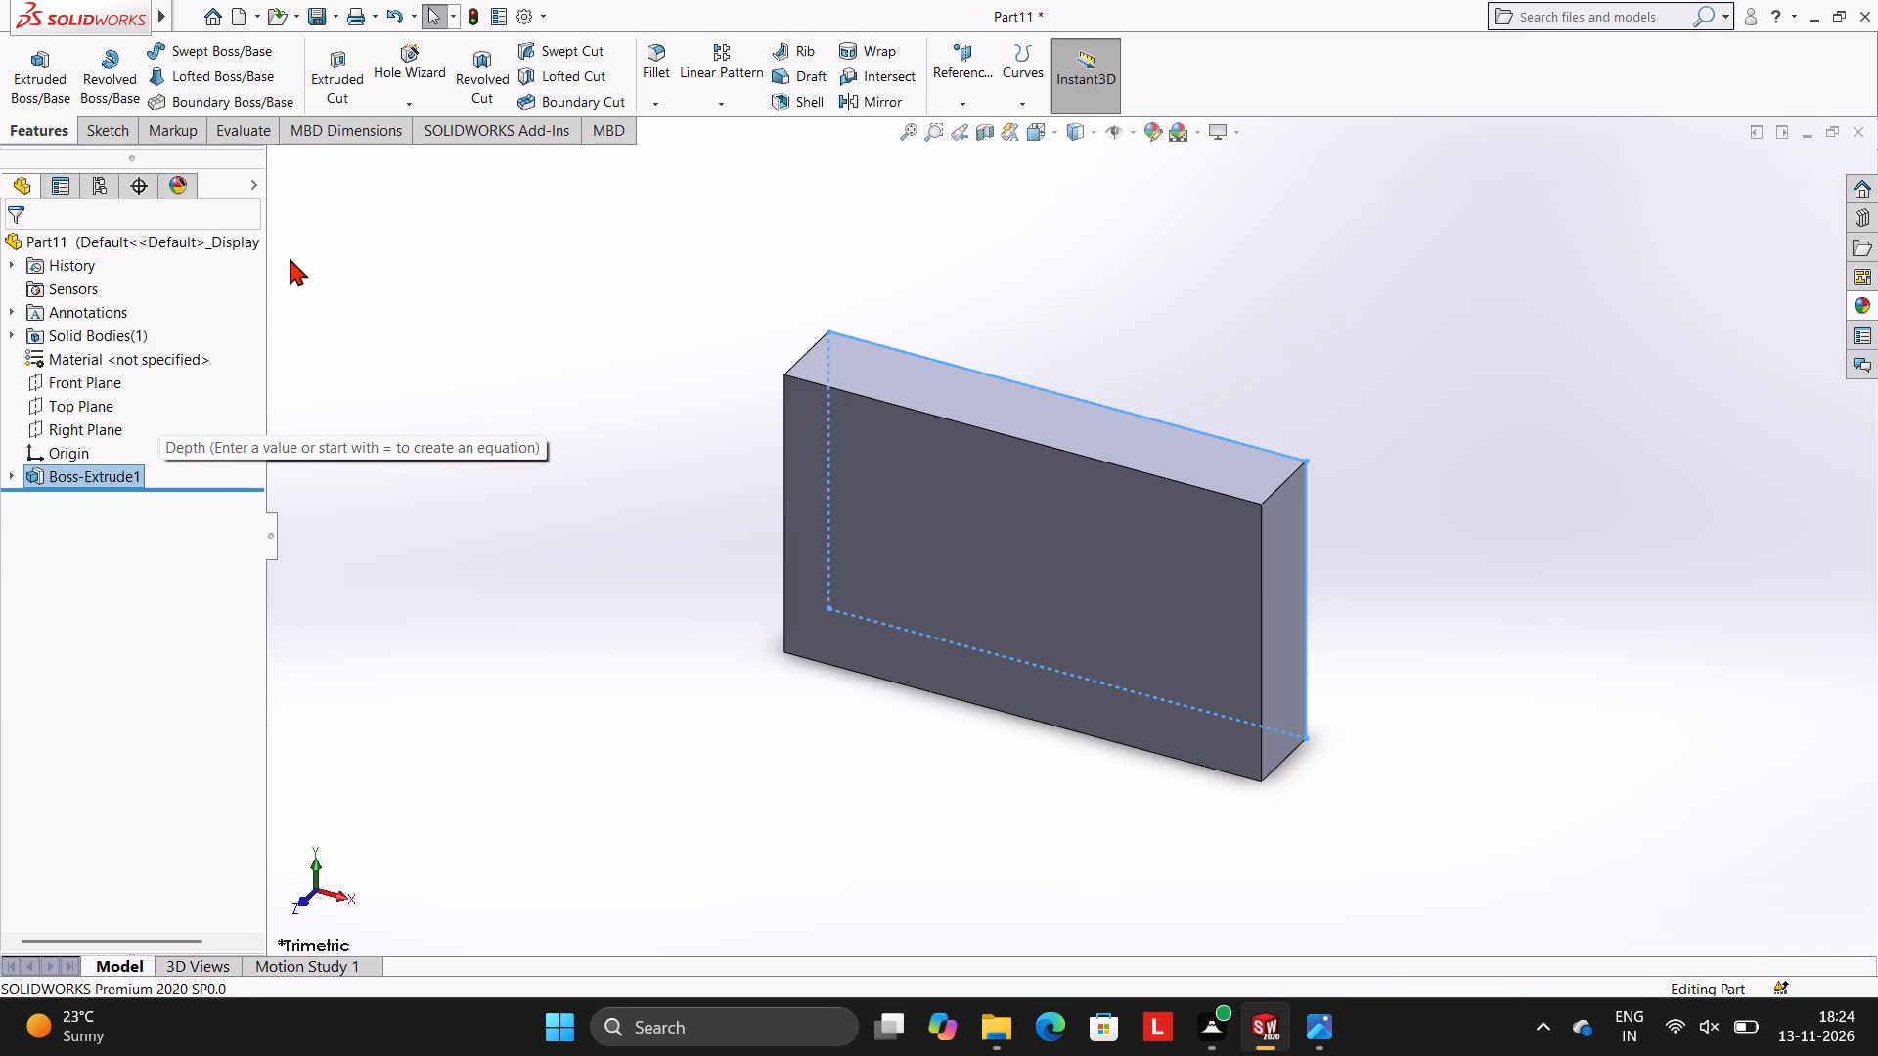
Start a new sketch on the base block's large 125 by 75 mm face opposite the Front Plane.
middle_click_drag(1243, 544, 1283, 305)
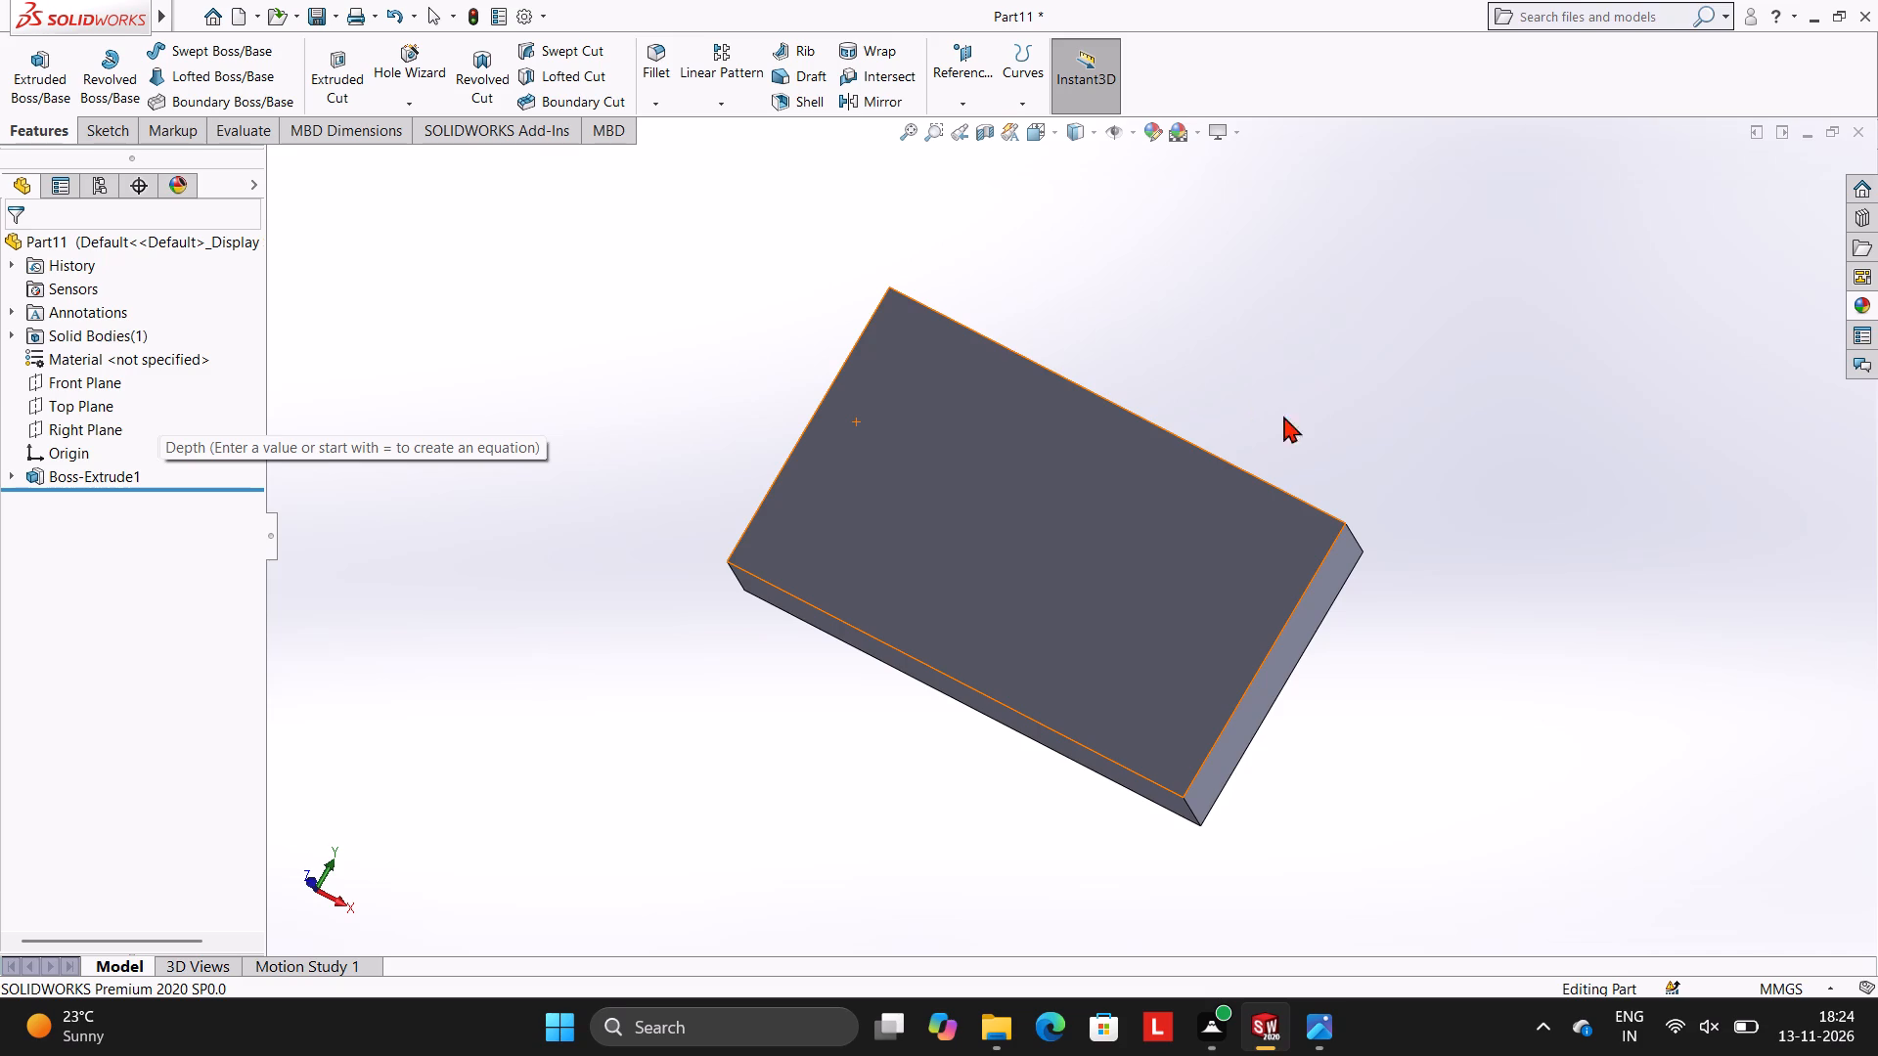
middle_click_drag(1348, 459, 1403, 453)
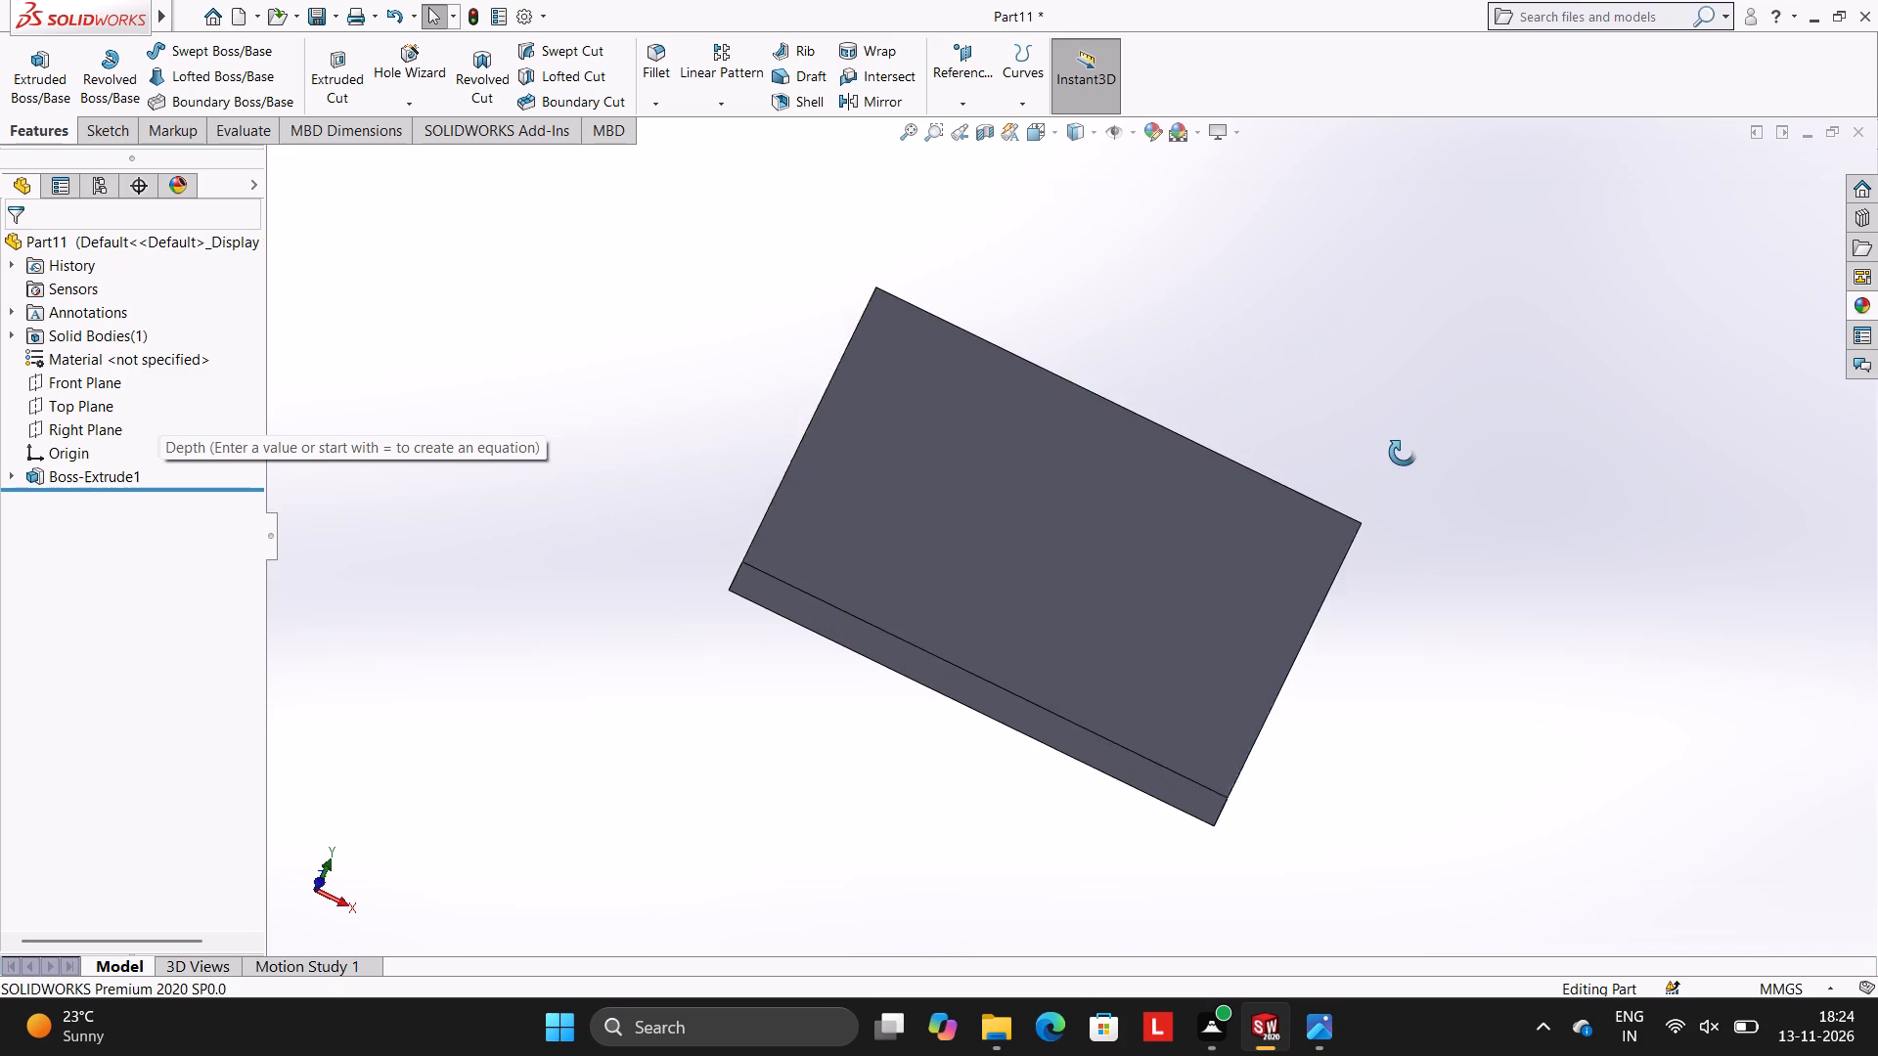
middle_click_drag(1403, 453, 1398, 441)
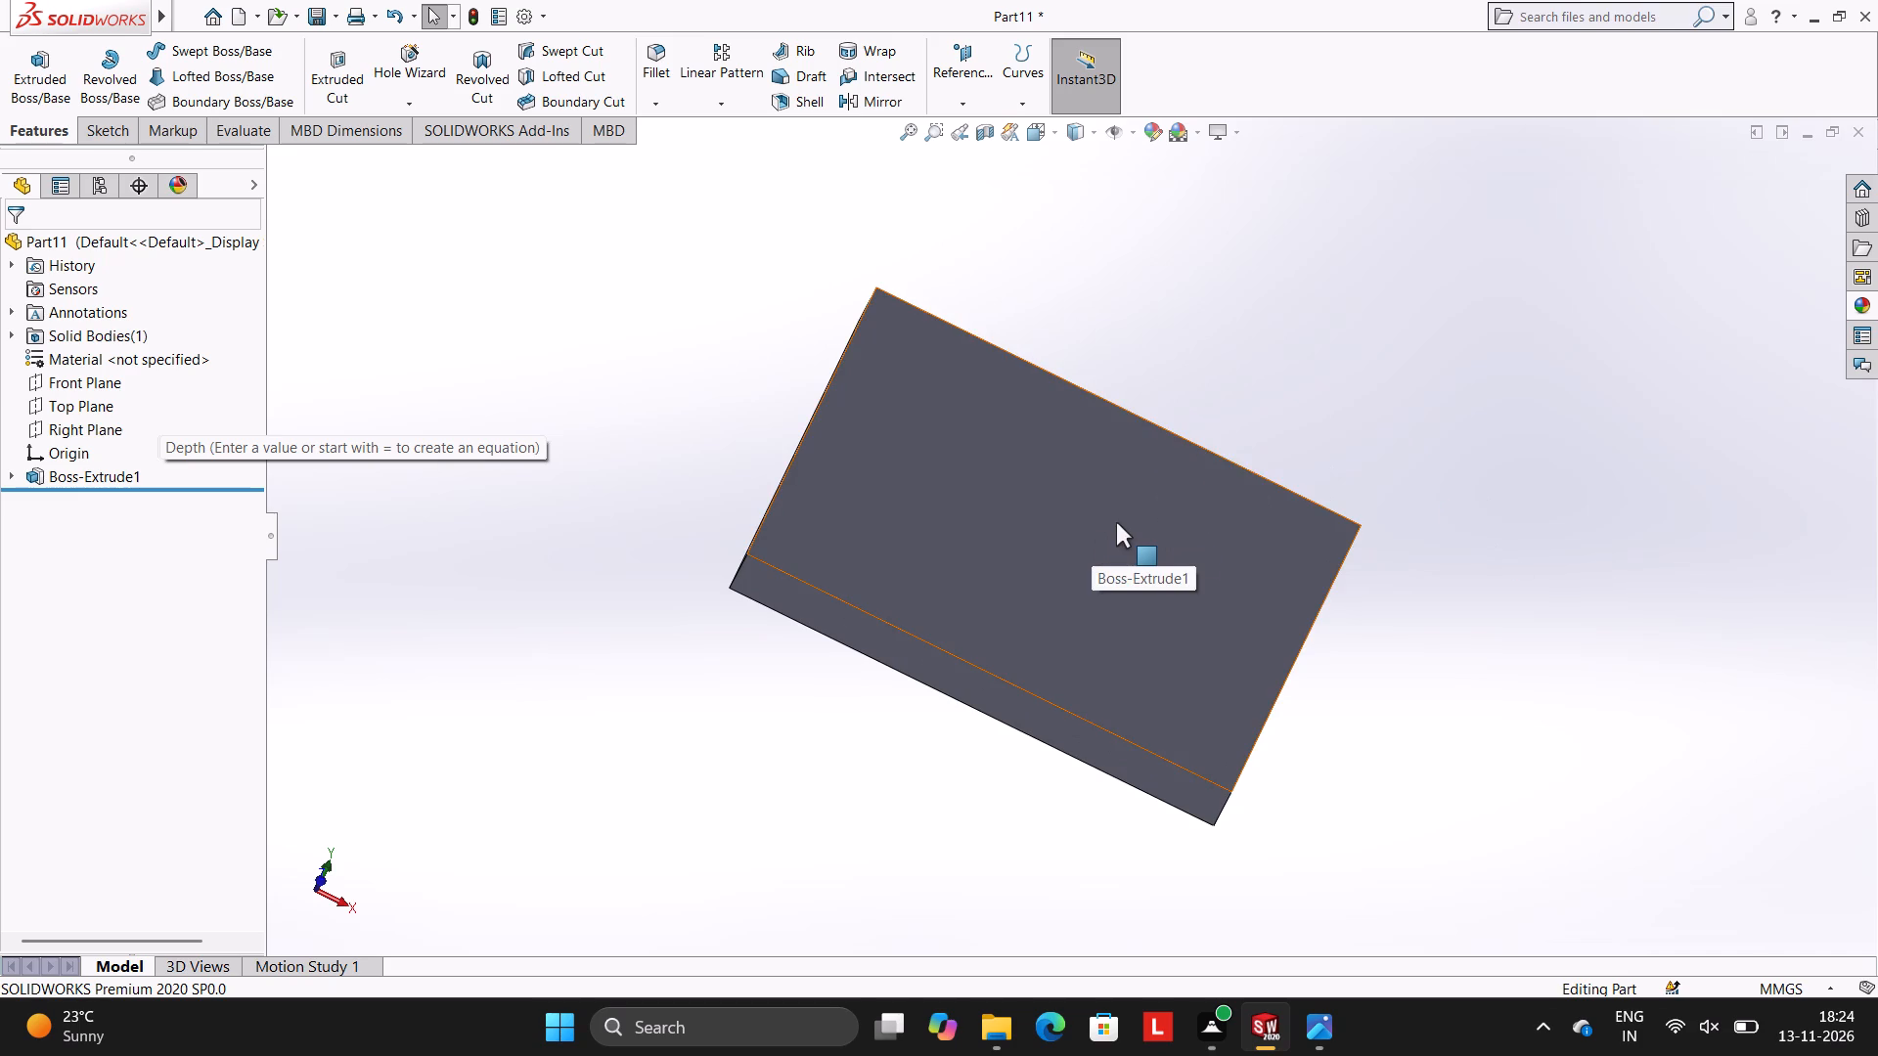
middle_click_drag(894, 507, 1186, 426)
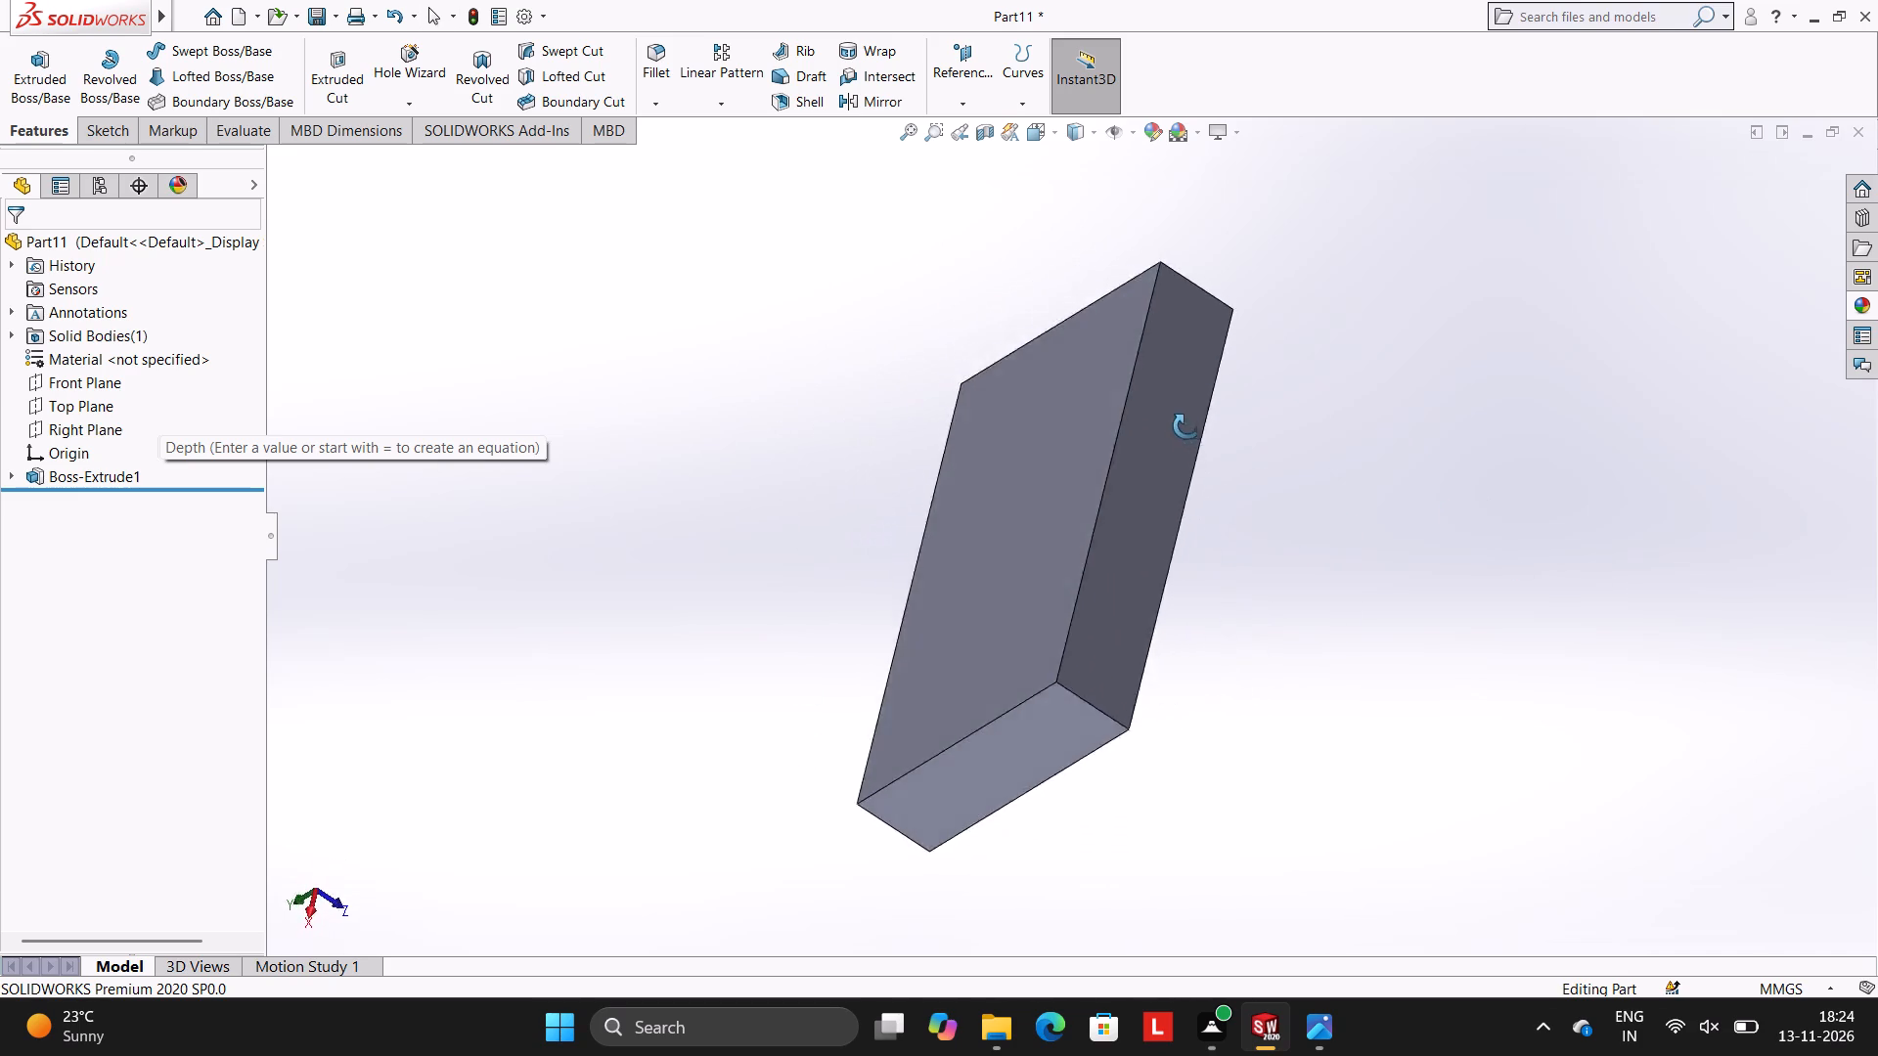
middle_click_drag(1186, 426, 1162, 407)
middle_click_drag(1225, 561, 1131, 368)
scroll(1125, 365, "up", 1)
middle_click_drag(1114, 534, 1065, 340)
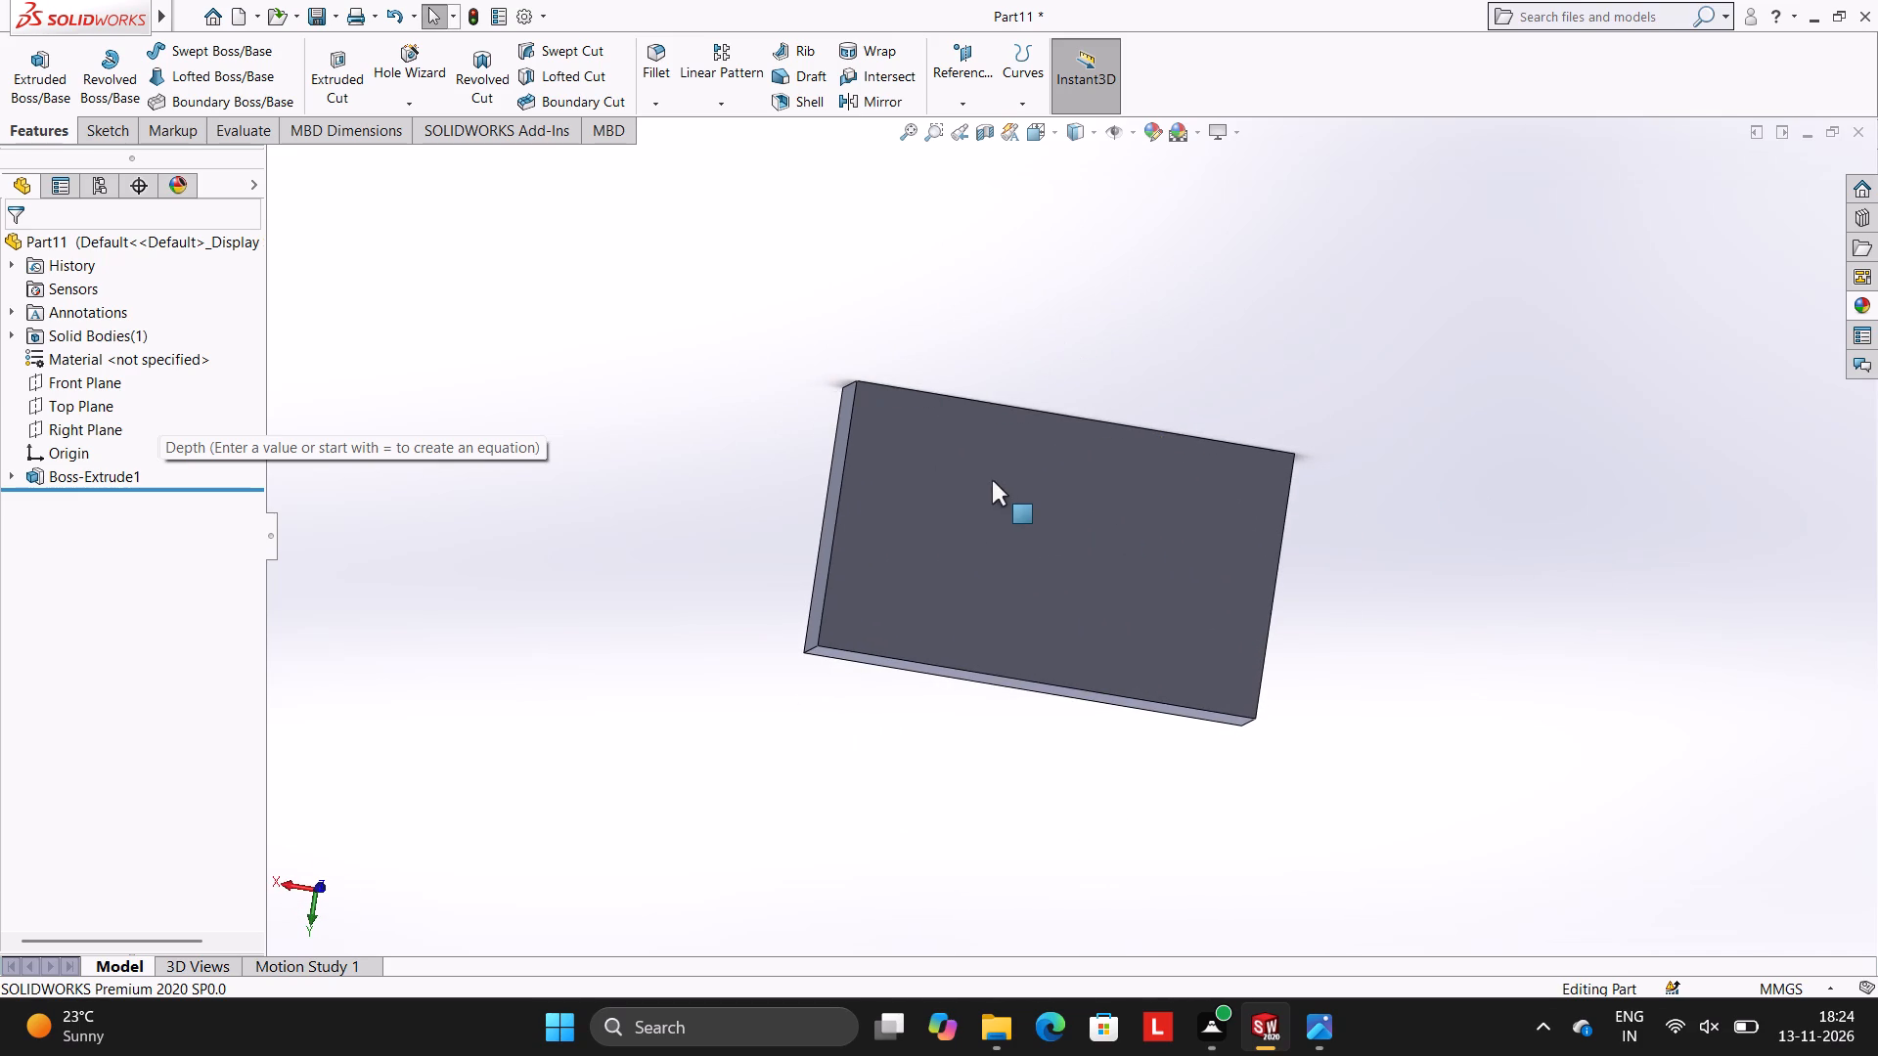
left_click(992, 480)
left_click(1069, 416)
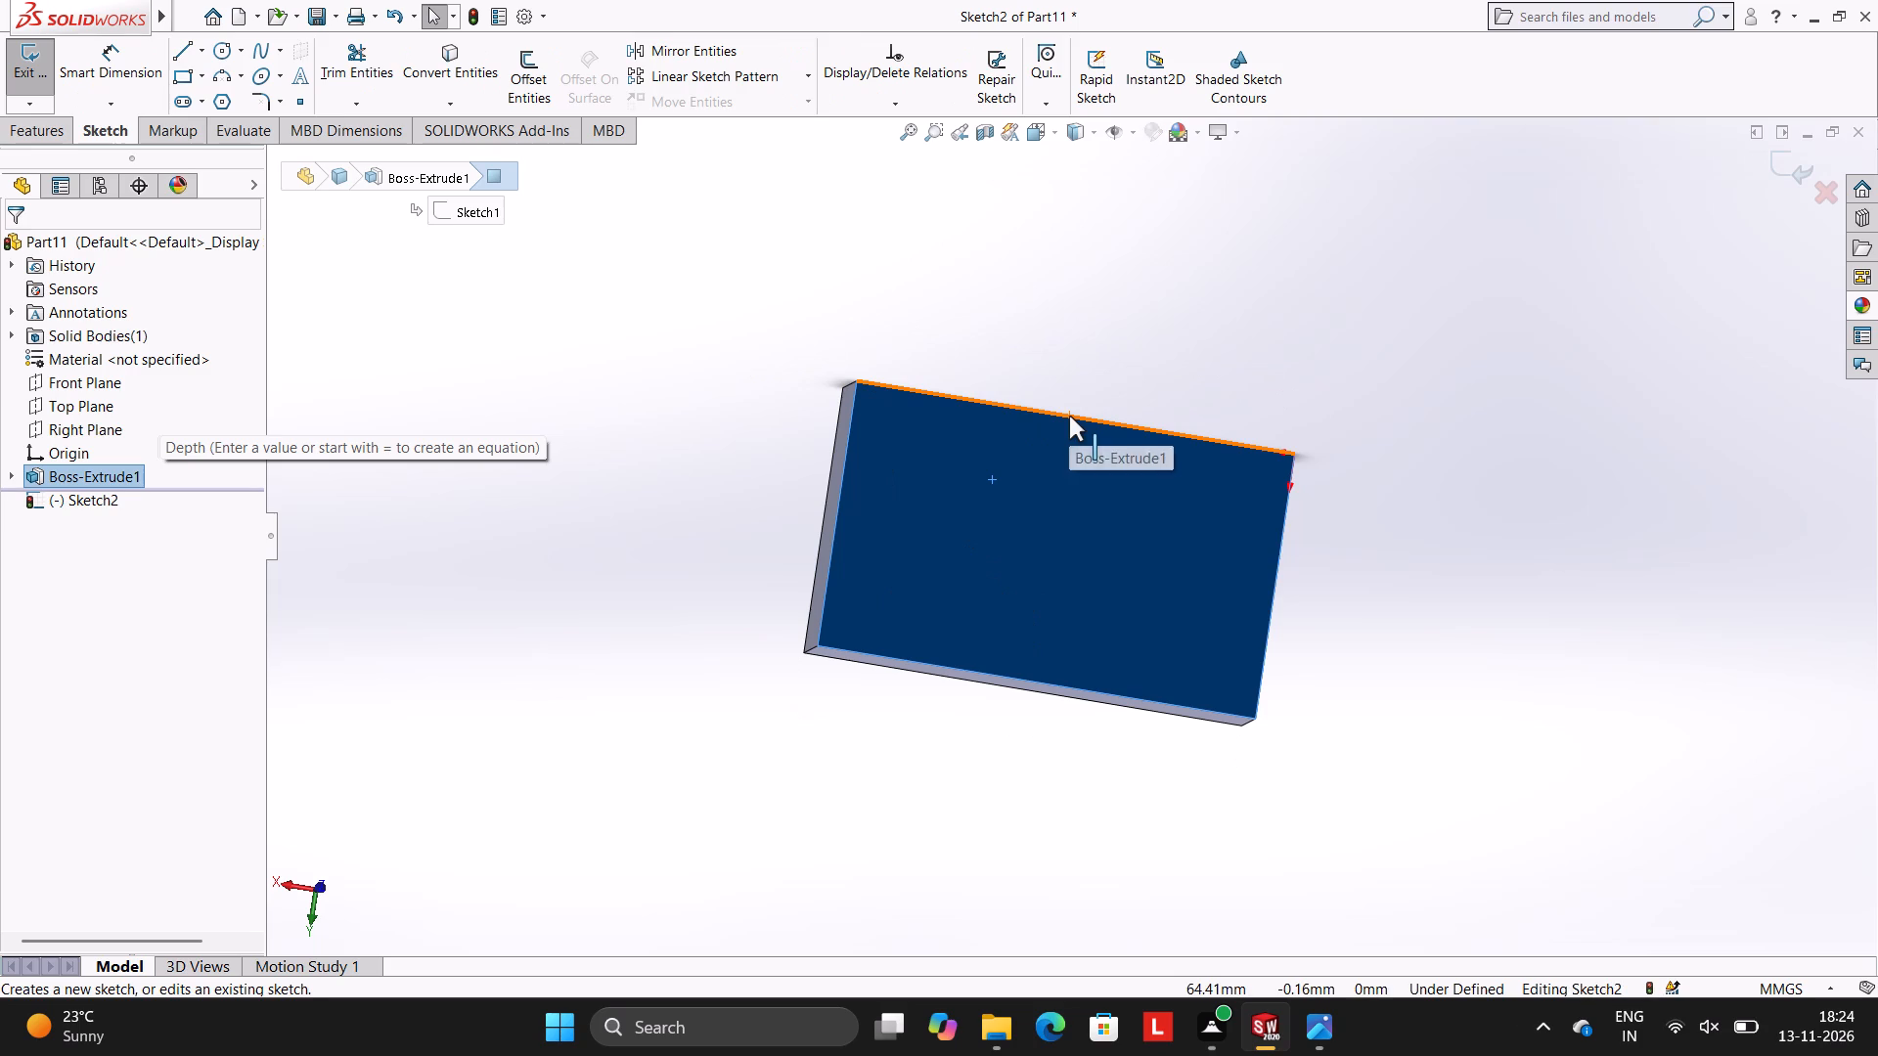
key("ctrl+8")
scroll(1188, 429, "up", 3)
scroll(1188, 429, "down", 3)
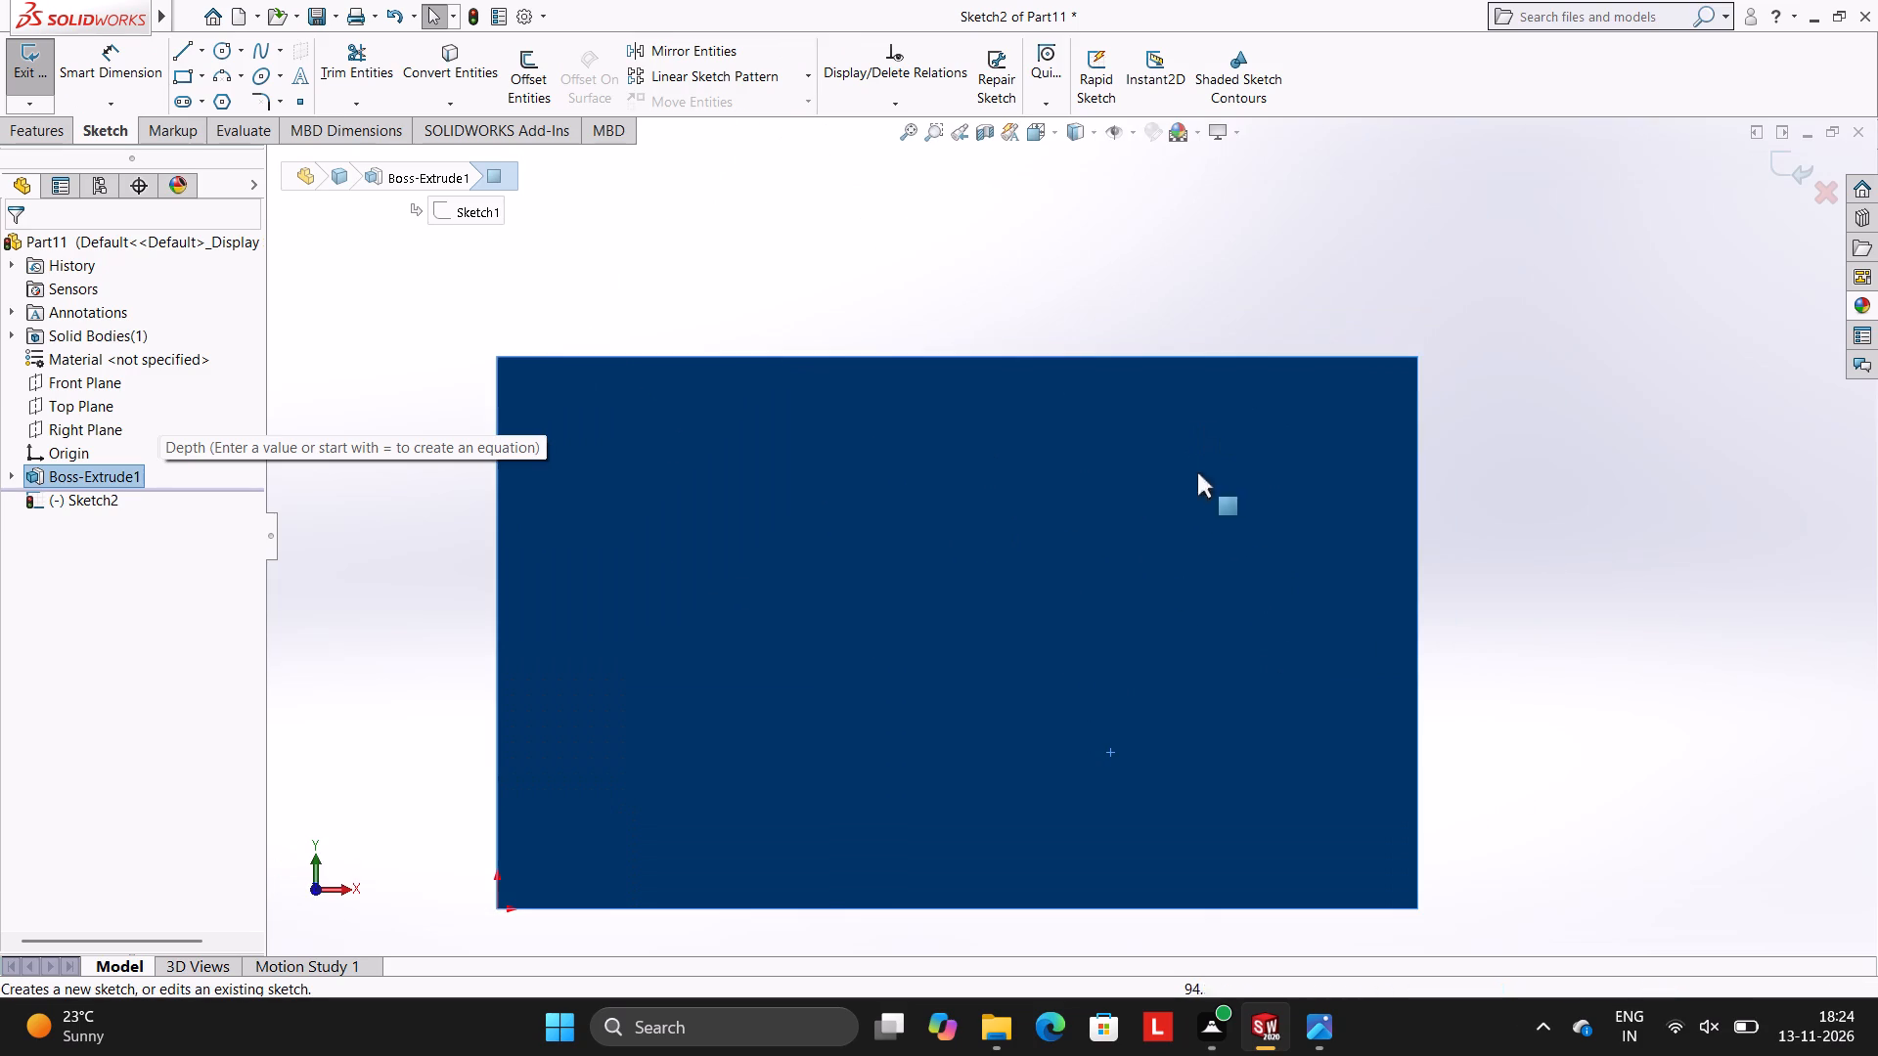
scroll(1213, 670, "up", 3)
scroll(1198, 645, "down", 2)
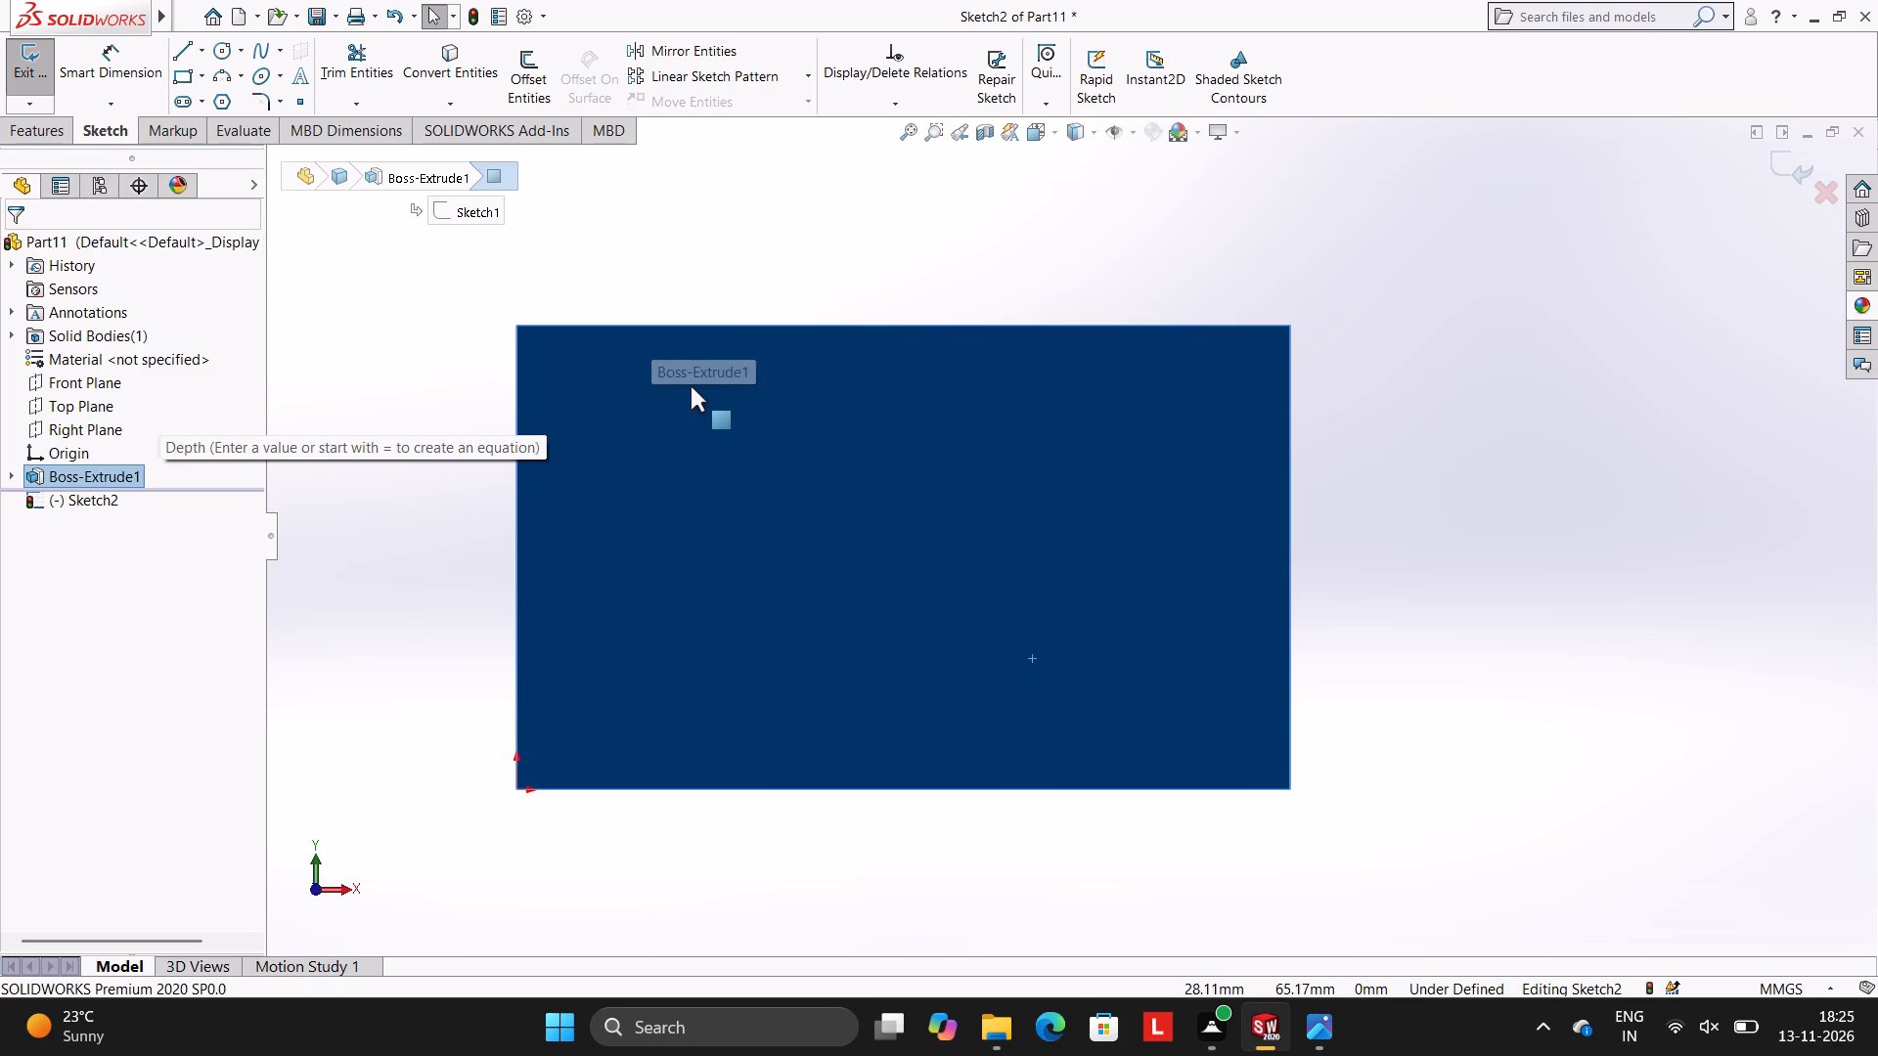
Sketch a 28 mm wide rectangle across the face's full height with lines, starting 14 mm to one side of the lower edge's midpoint.
left_click(193, 43)
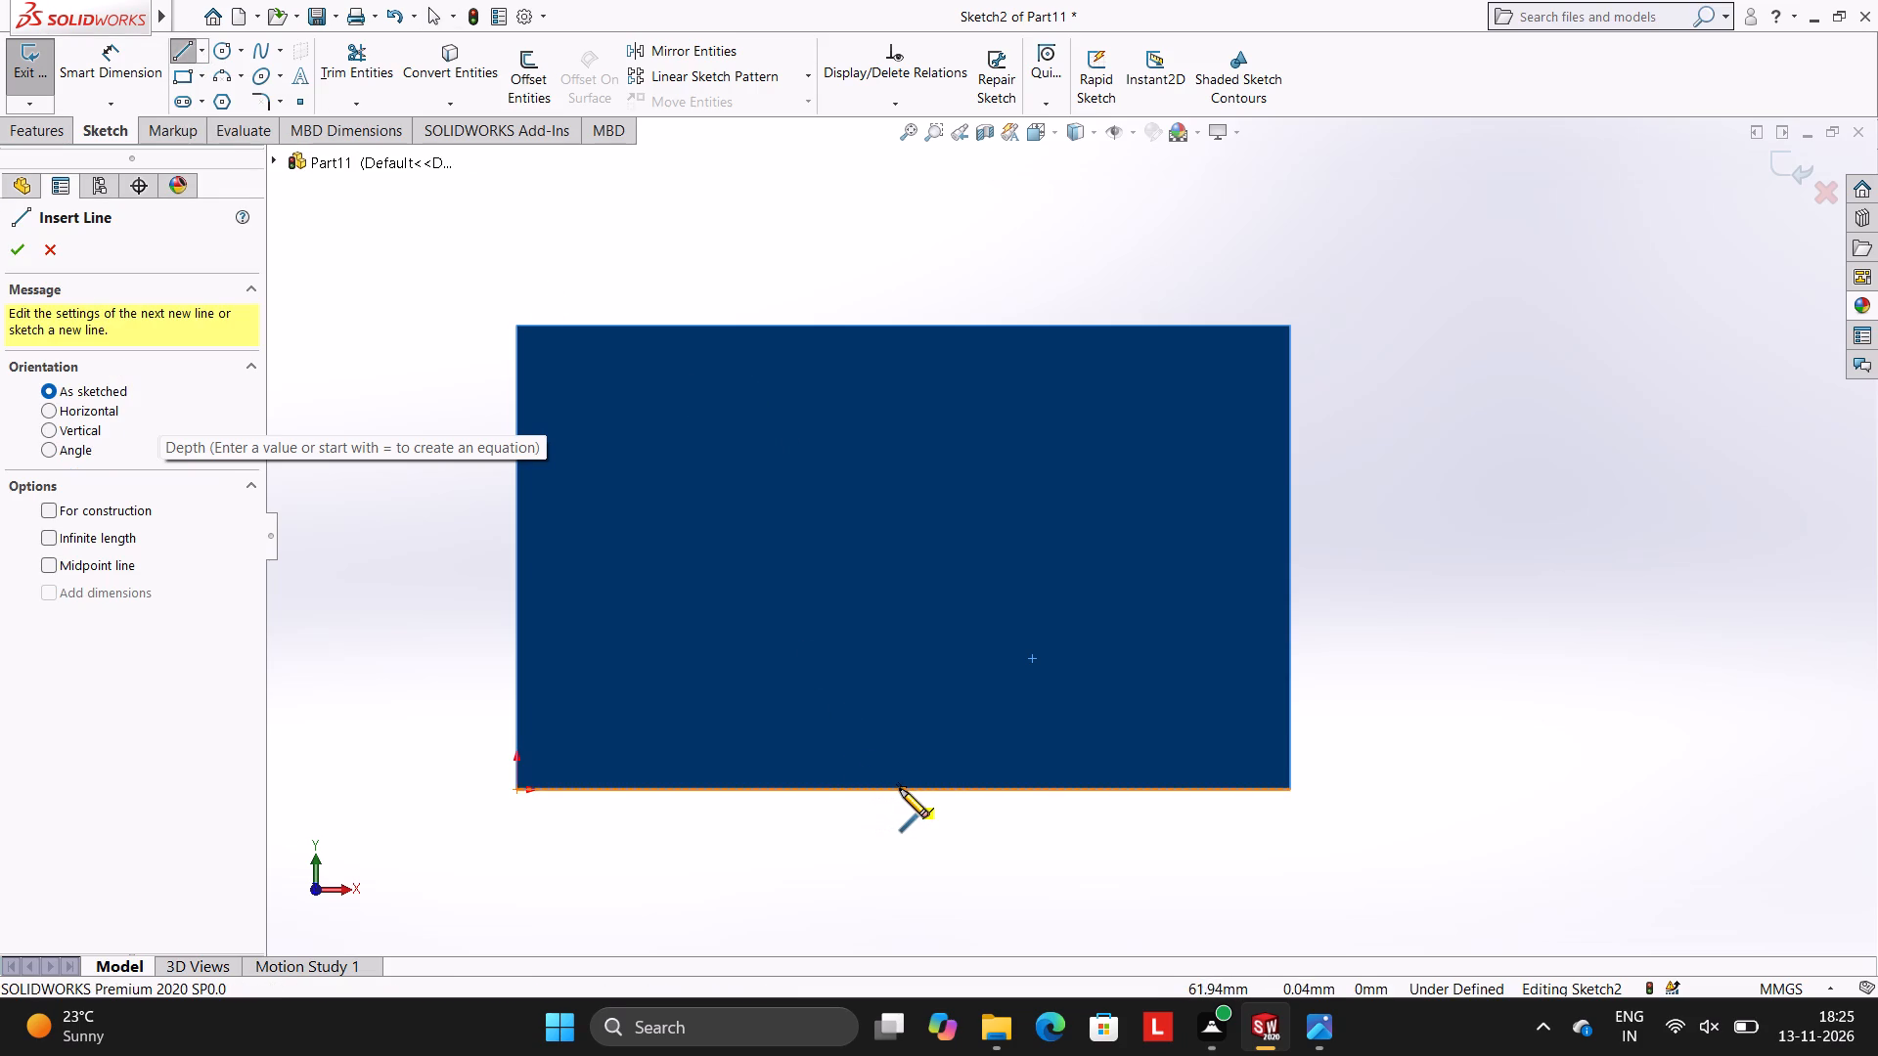
left_click(906, 788)
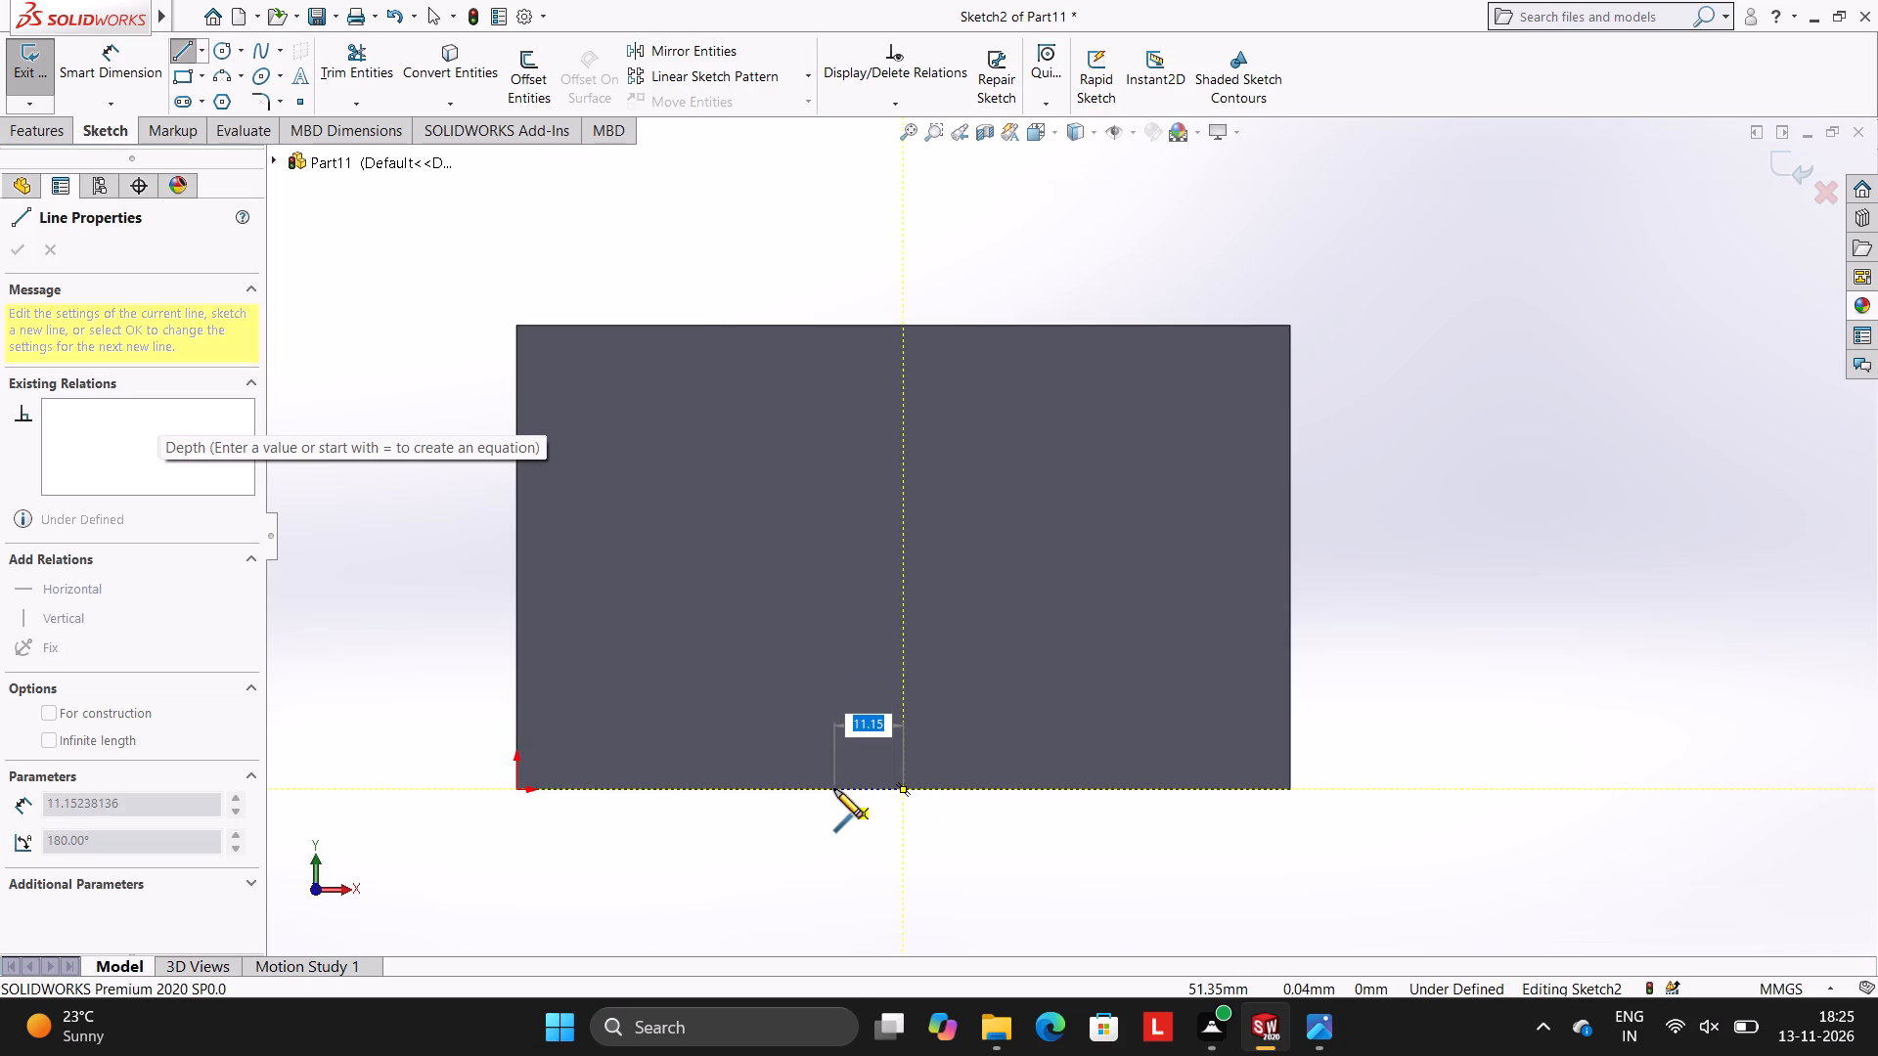
type("14")
key("Return")
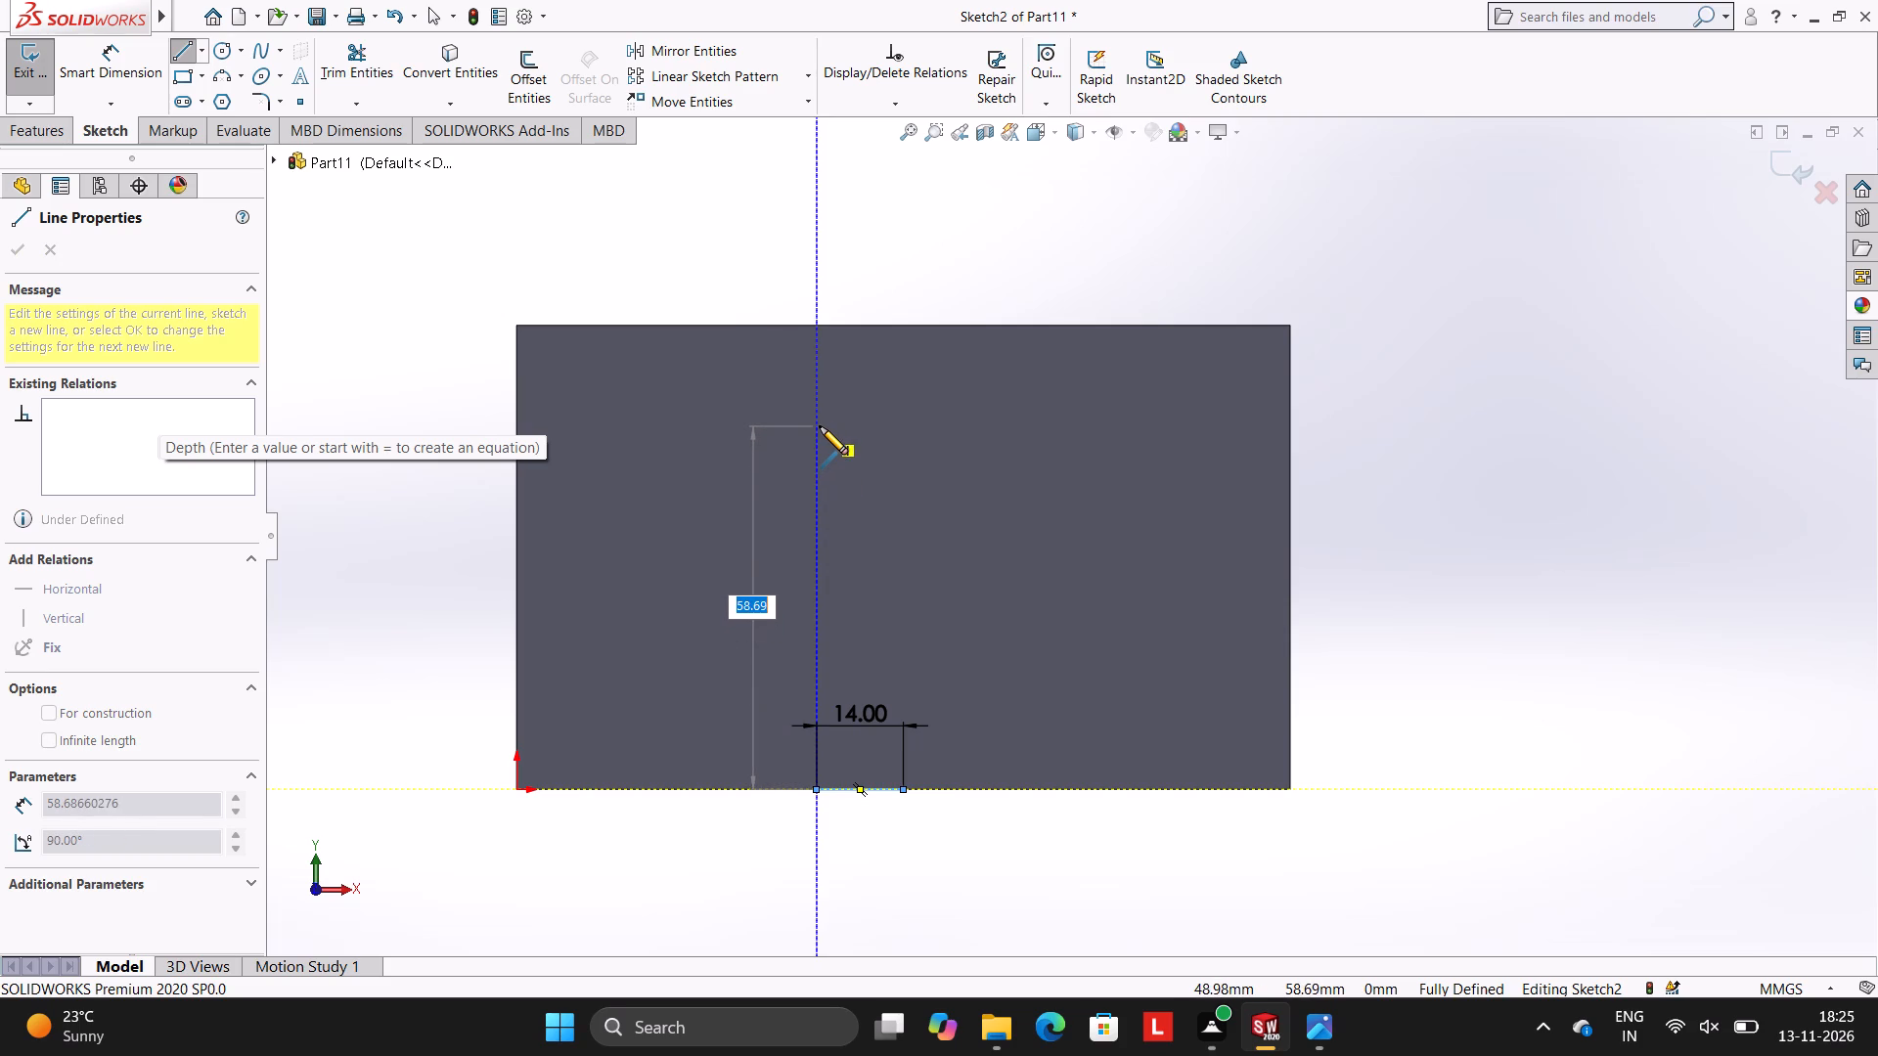
left_click(816, 324)
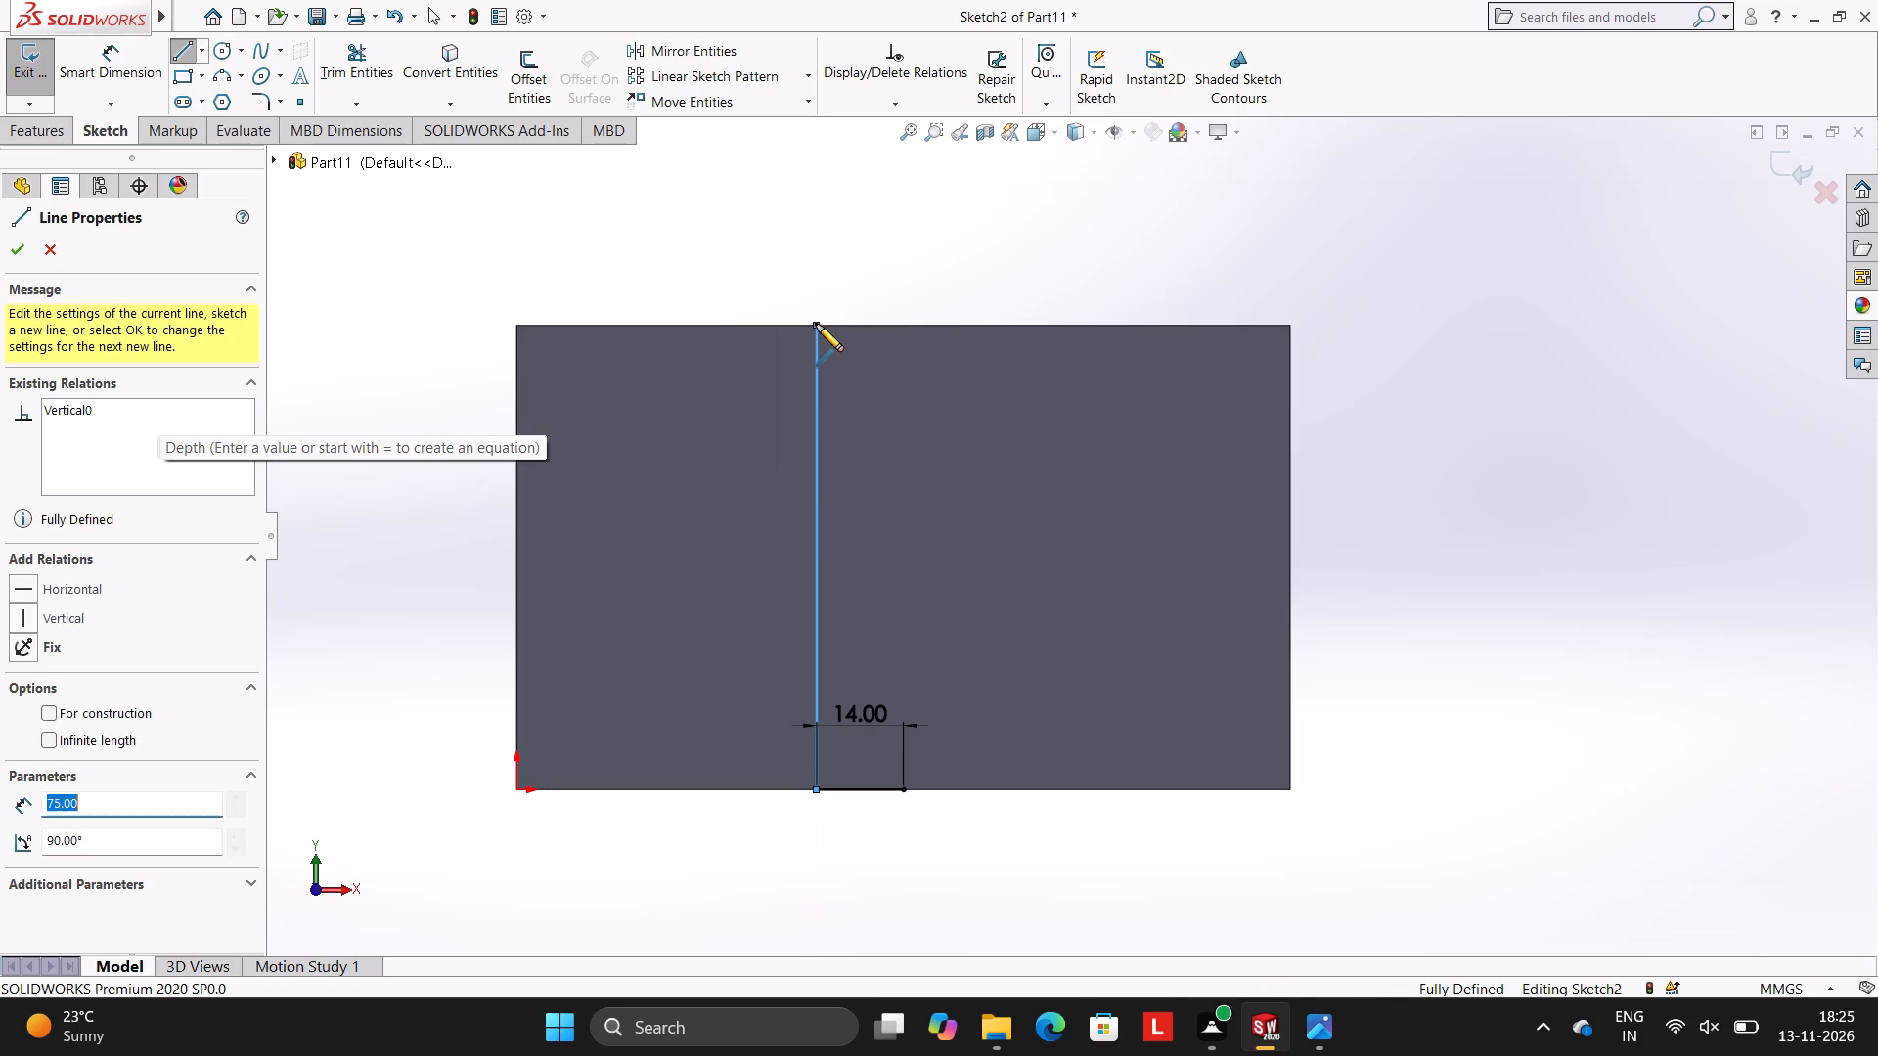
type("28")
key("Return")
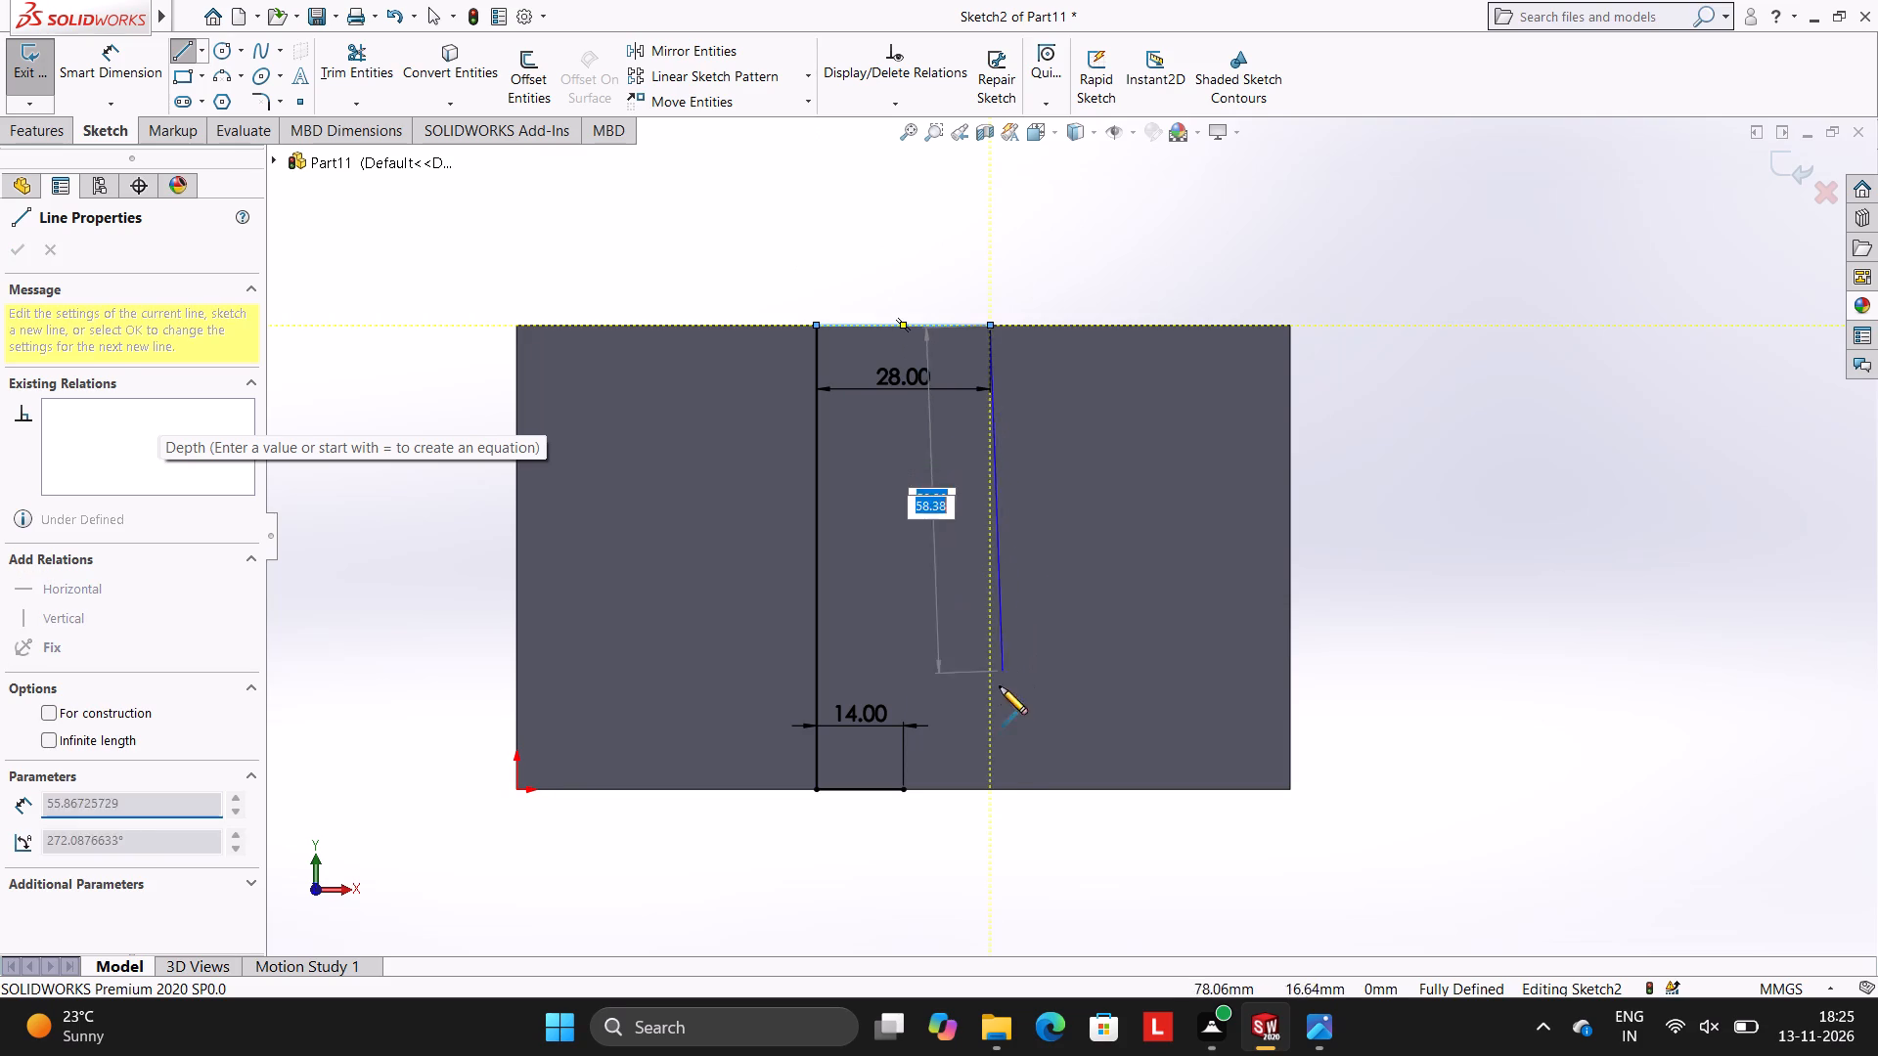
left_click(990, 787)
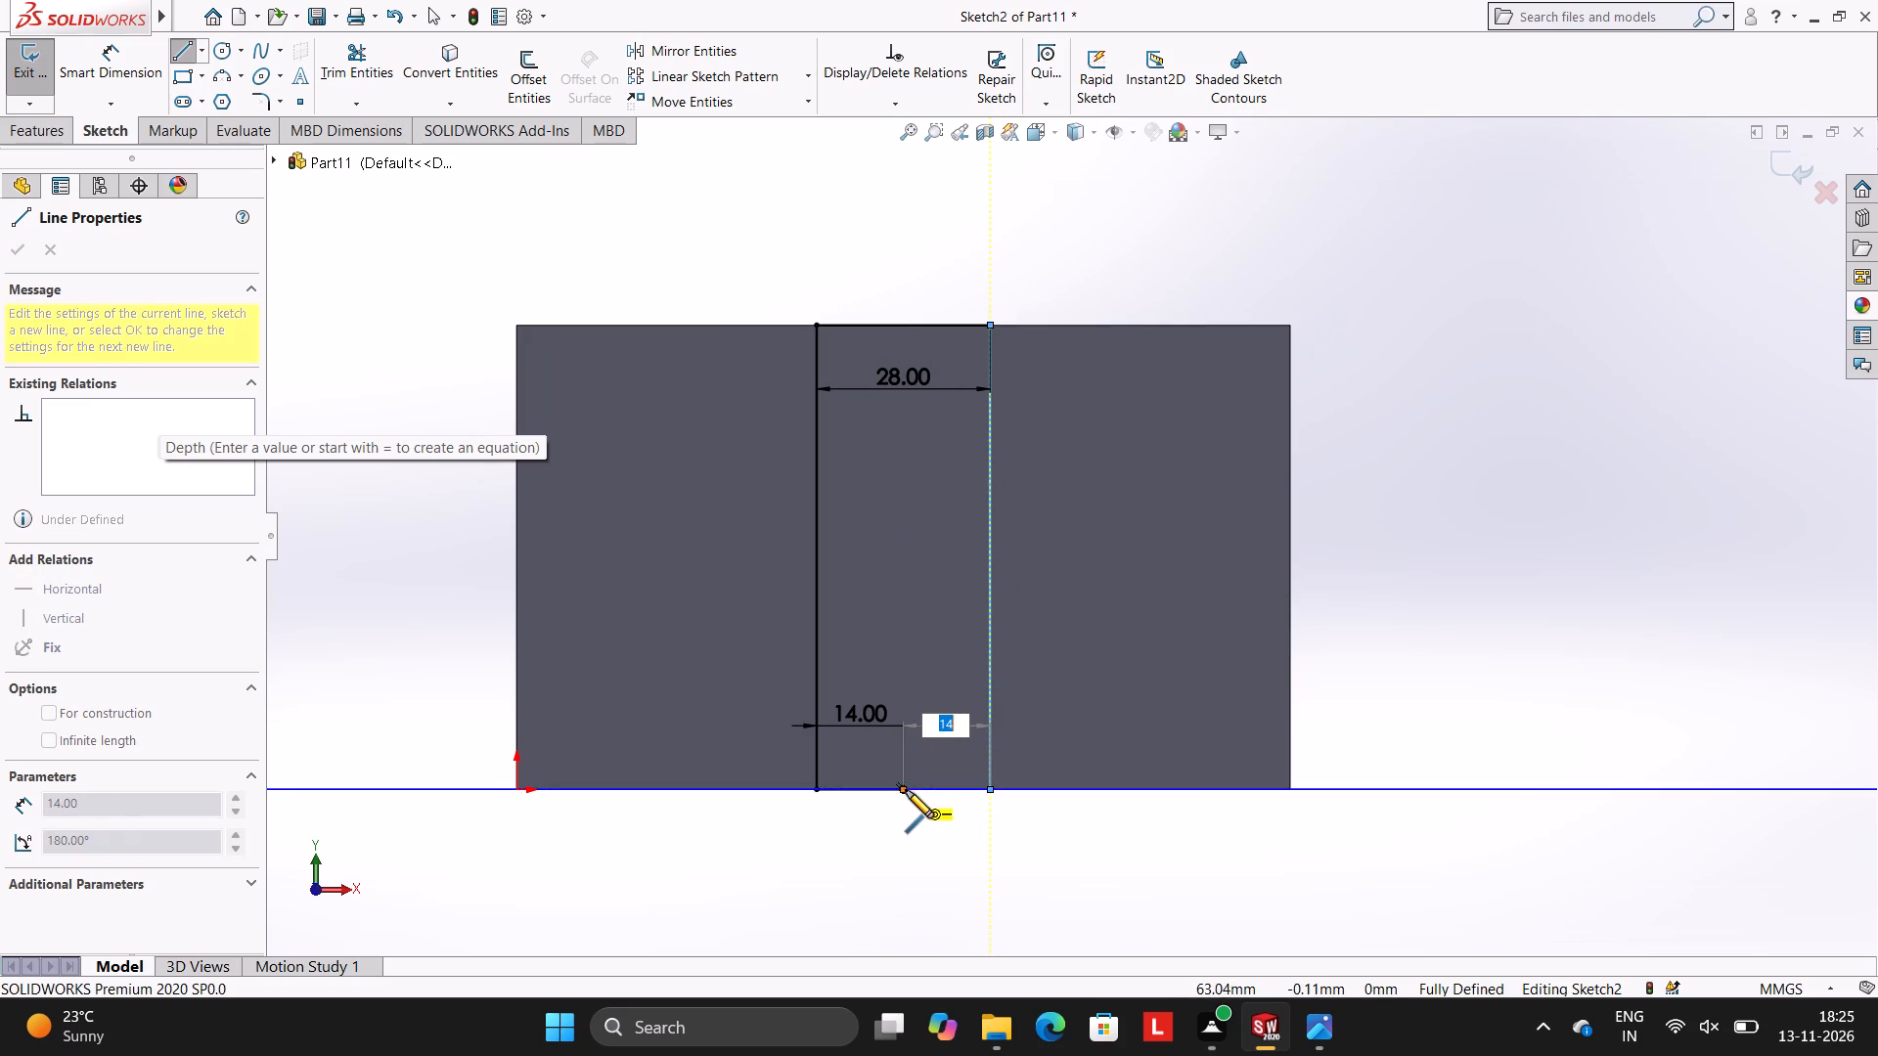
left_click(900, 790)
key("Escape")
key("Escape")
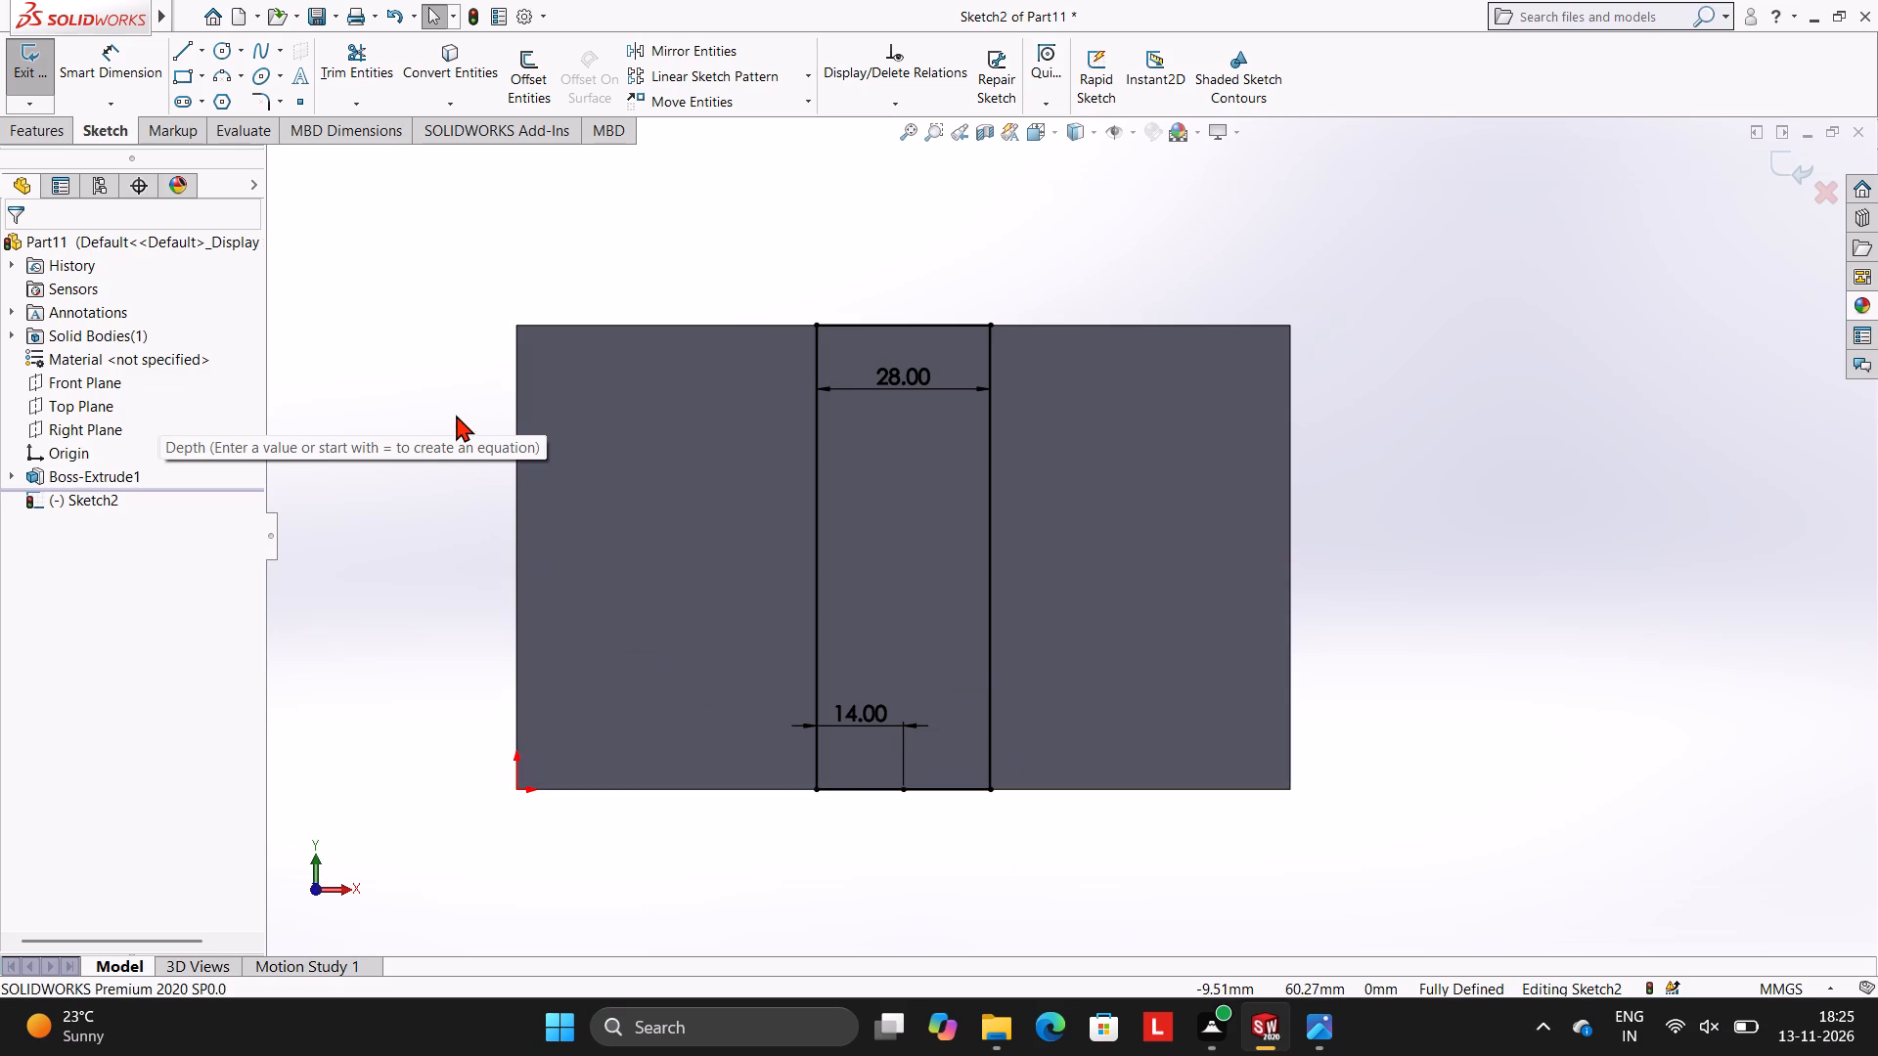
Extrude the 28 mm wide rectangle 80 mm outward from the base block, merged with it.
left_click(52, 129)
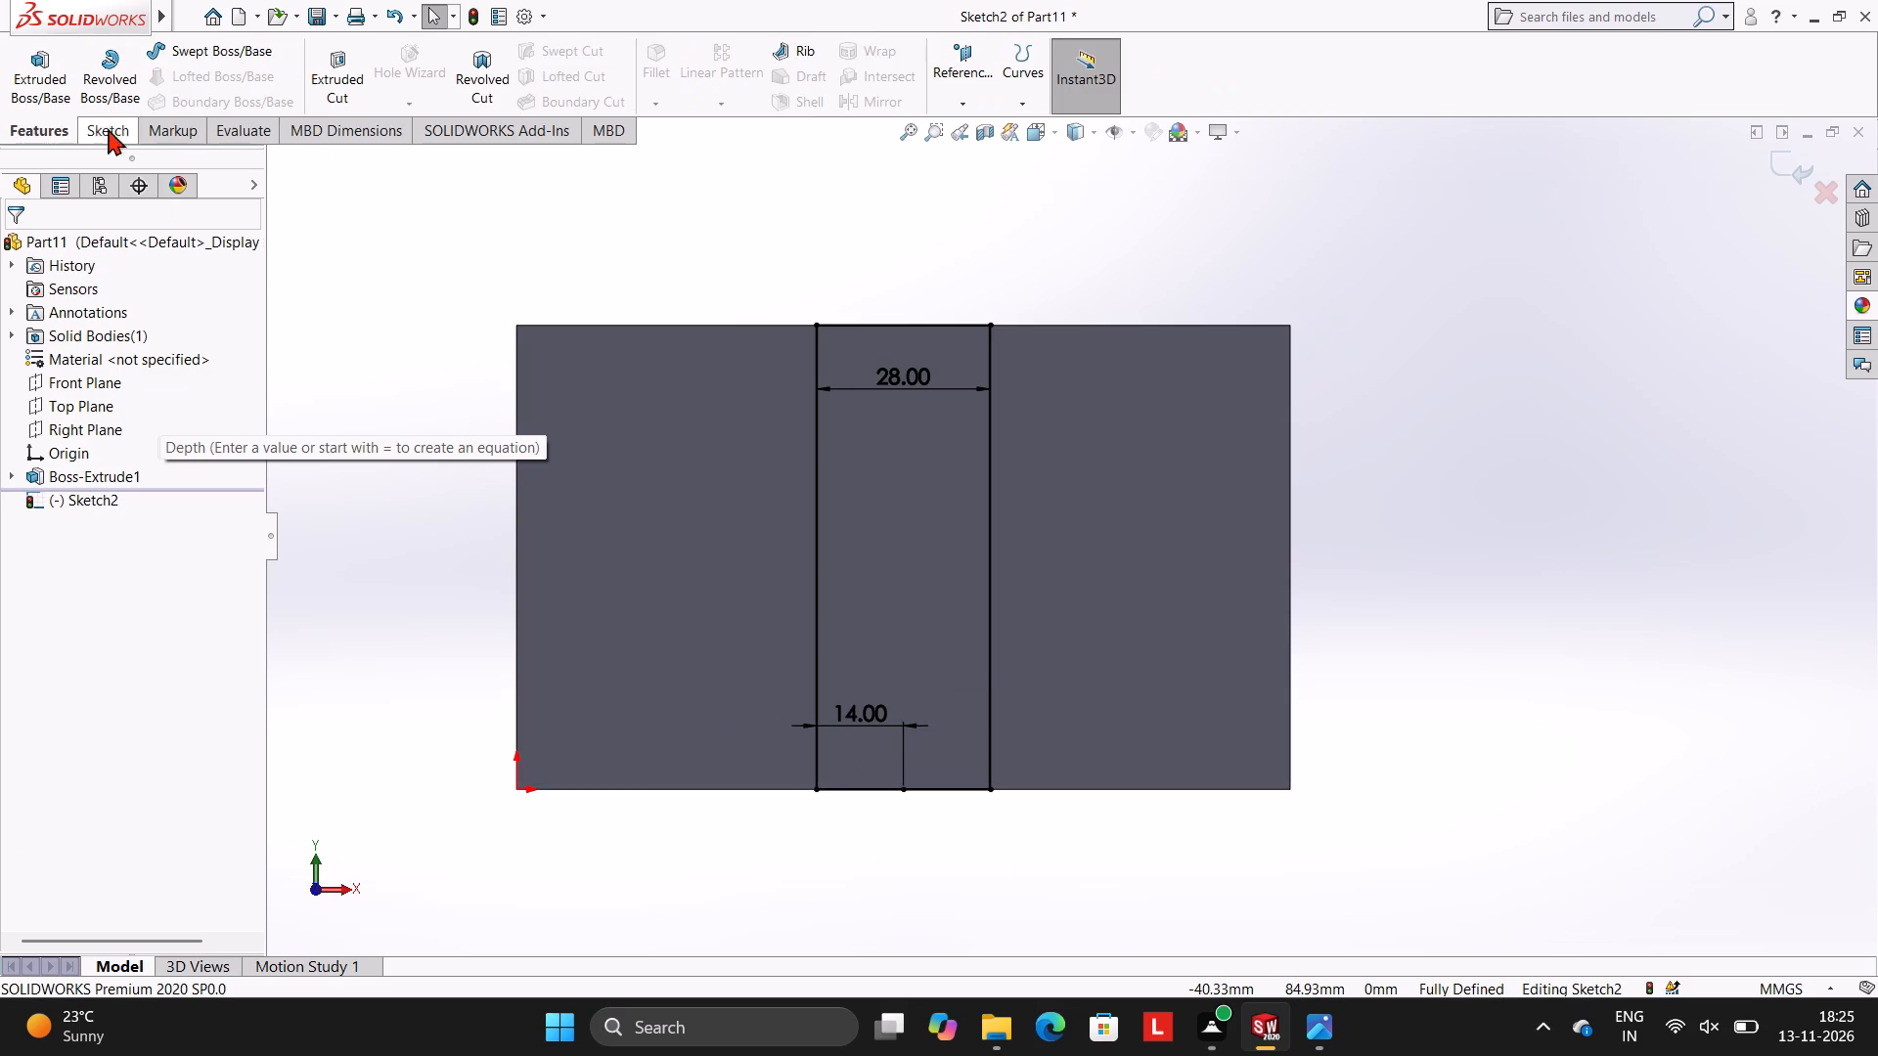
left_click(52, 94)
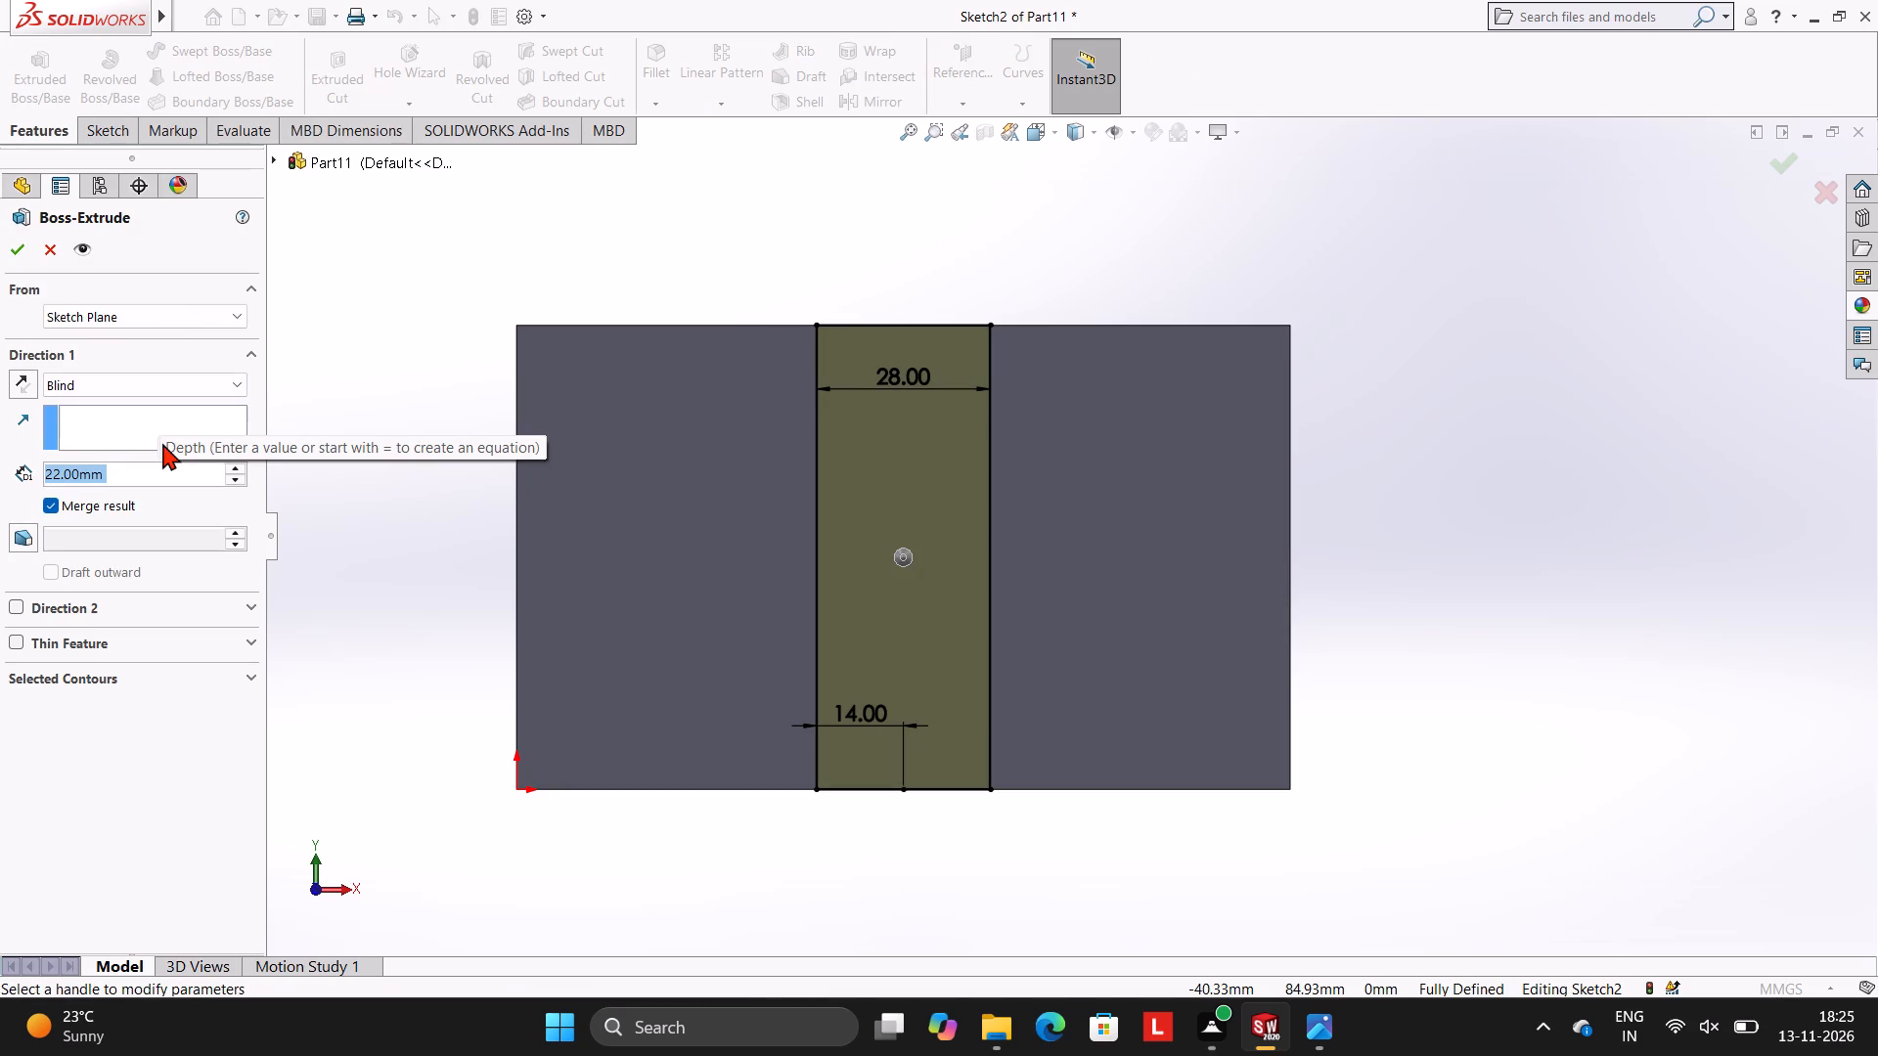
type("80")
key("Return")
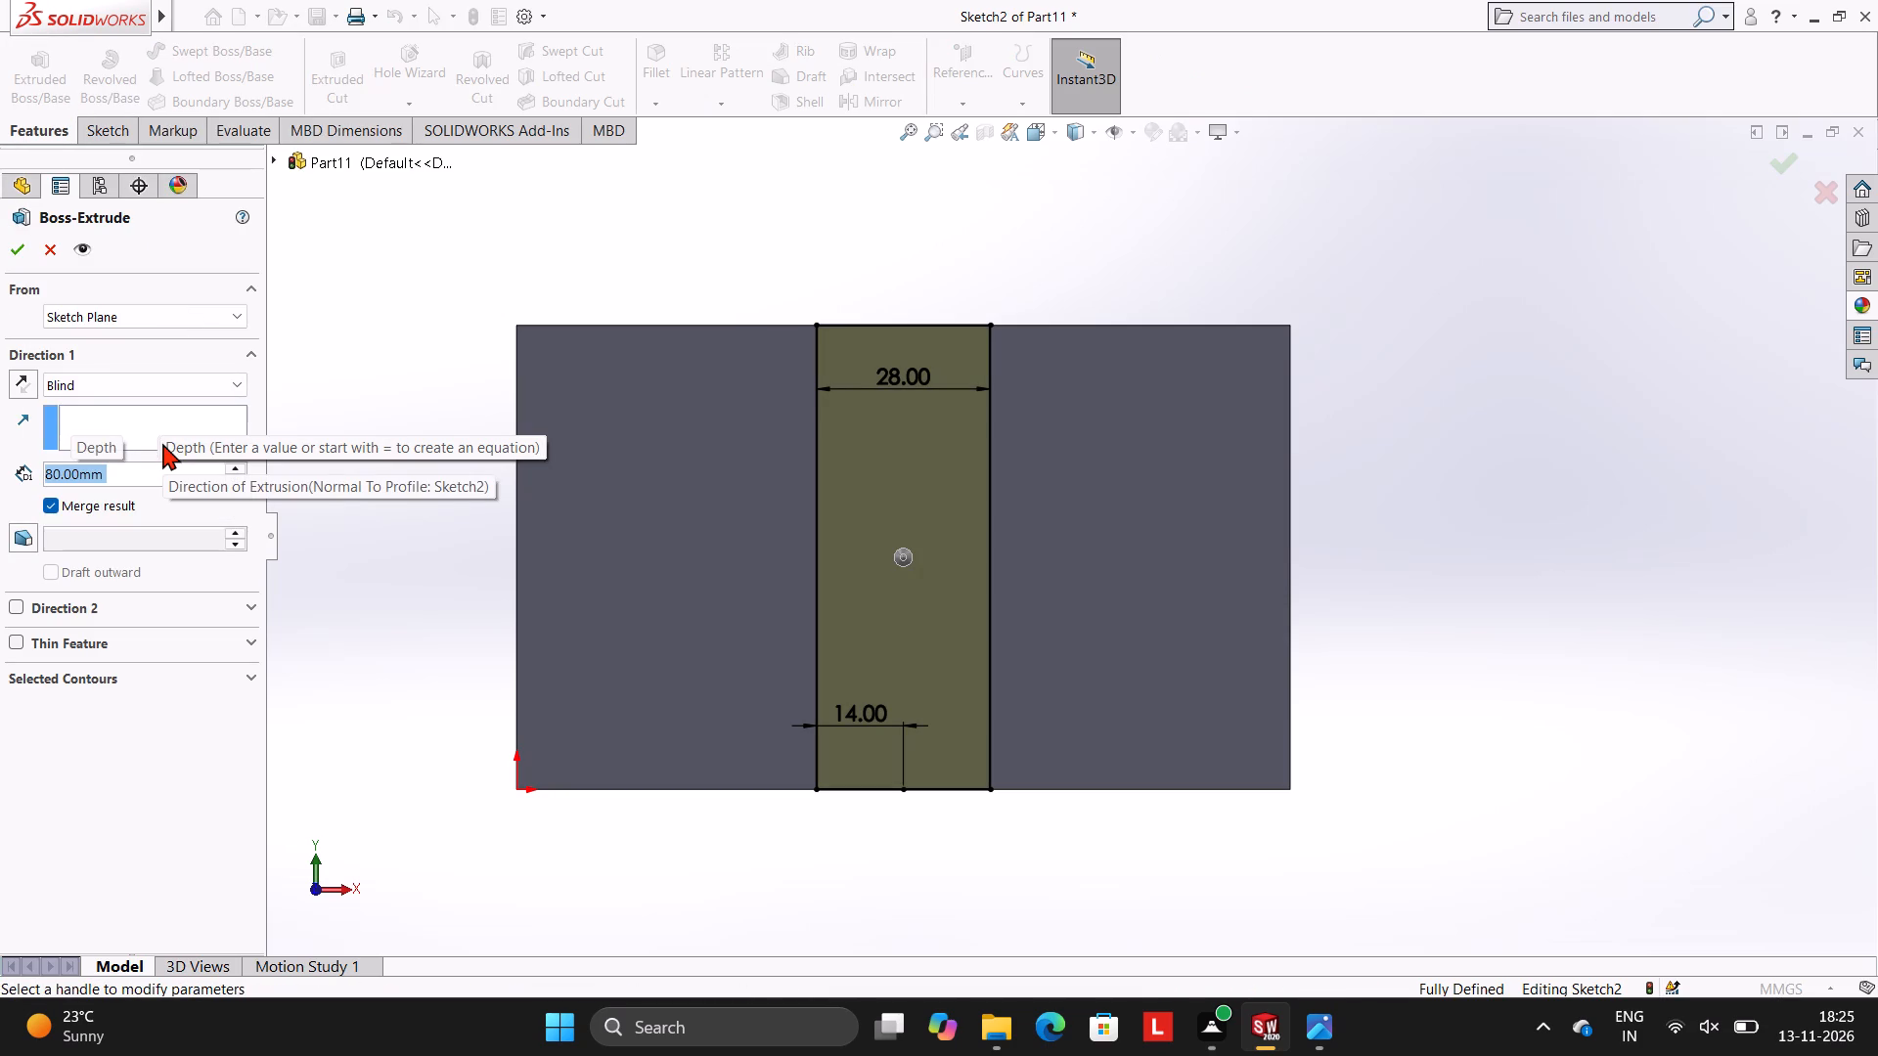
middle_click_drag(903, 521, 896, 287)
scroll(1002, 386, "up", 4)
middle_click_drag(1119, 420, 1068, 274)
left_click(16, 251)
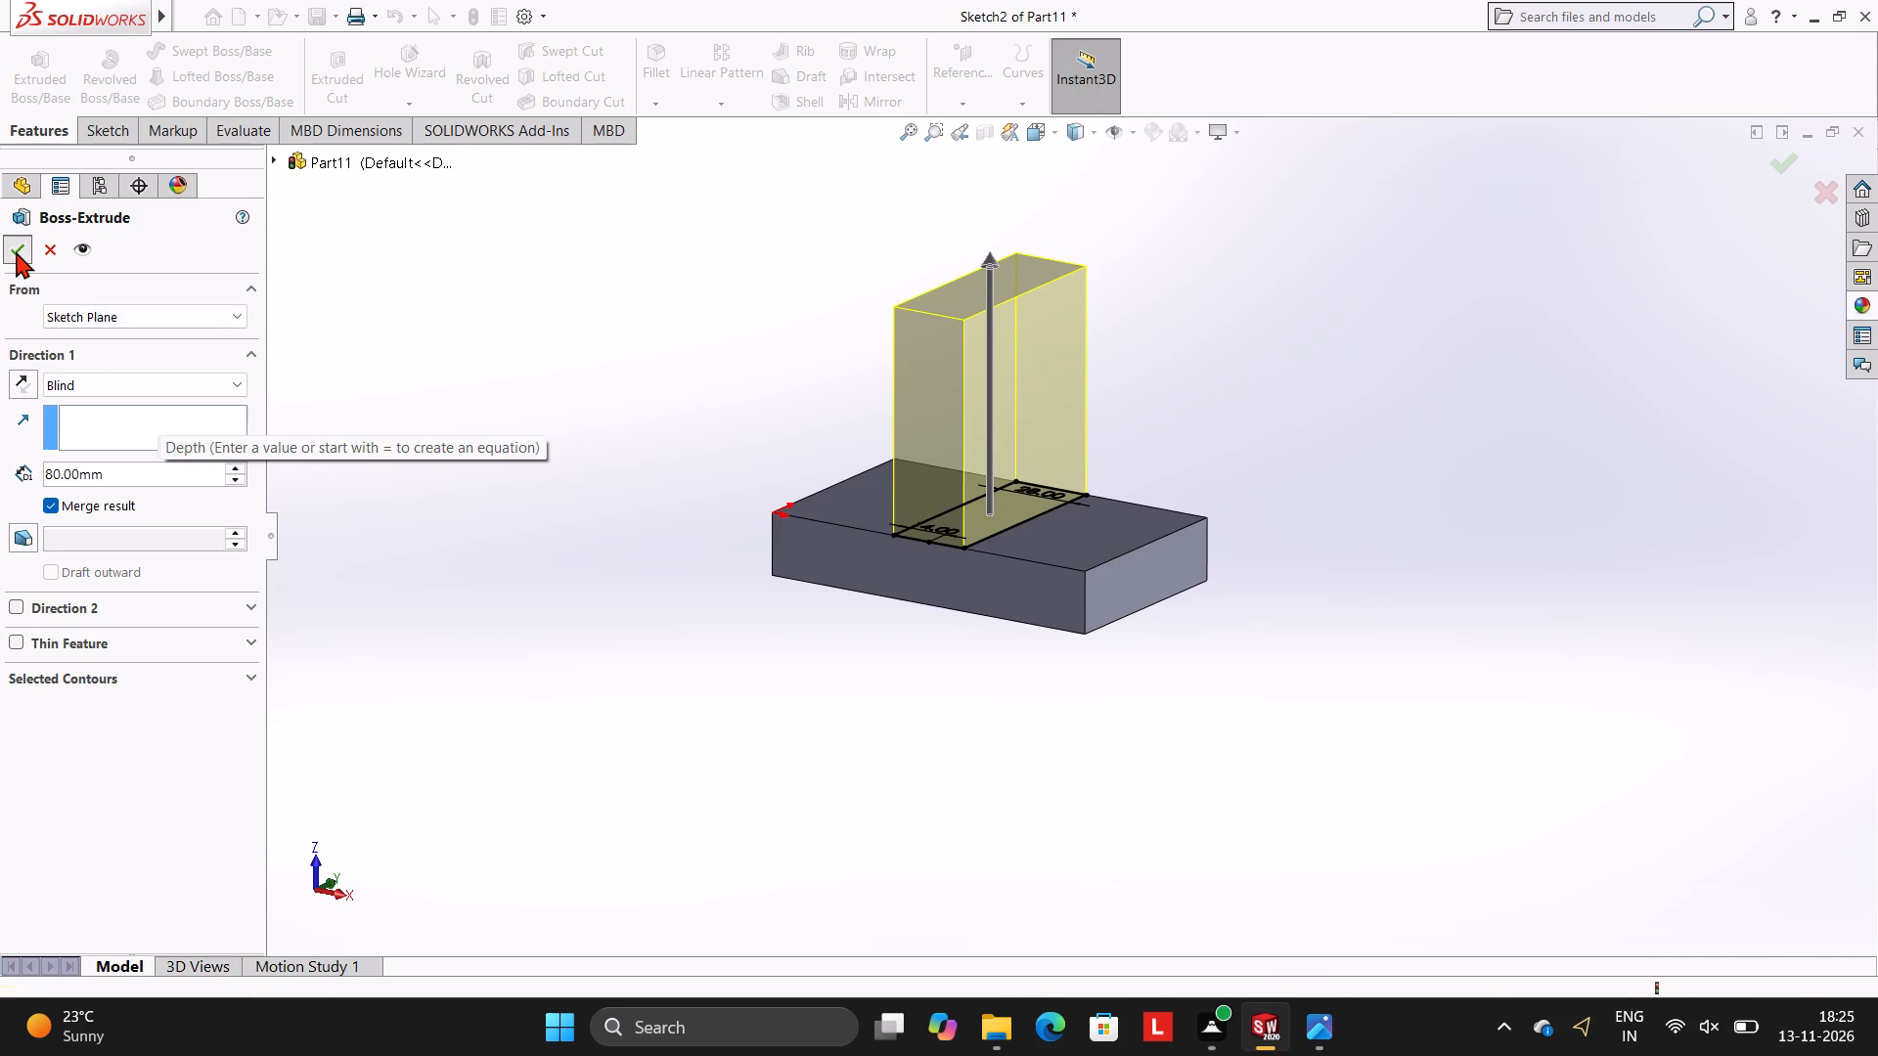
Start a new sketch on the upright wall's broad 75 by 80 mm side face on the +X side.
left_click(439, 265)
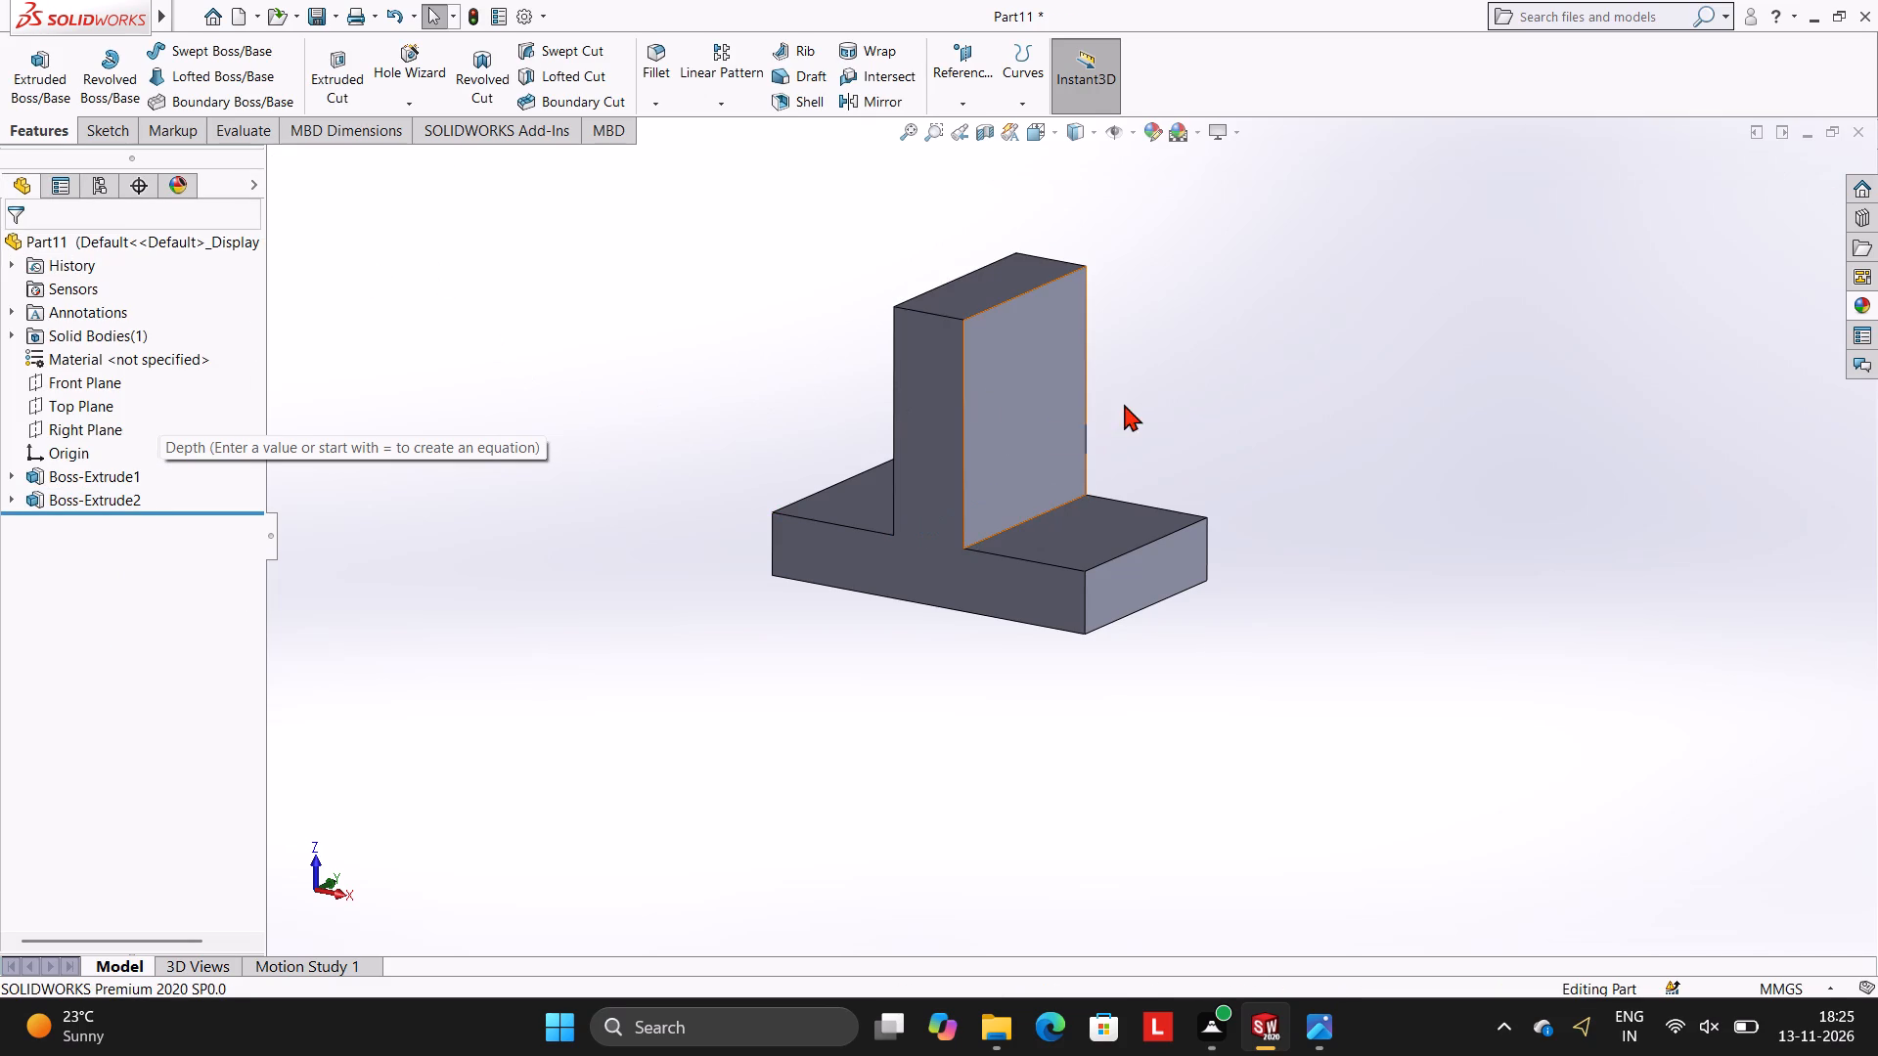
middle_click_drag(1221, 405, 1107, 374)
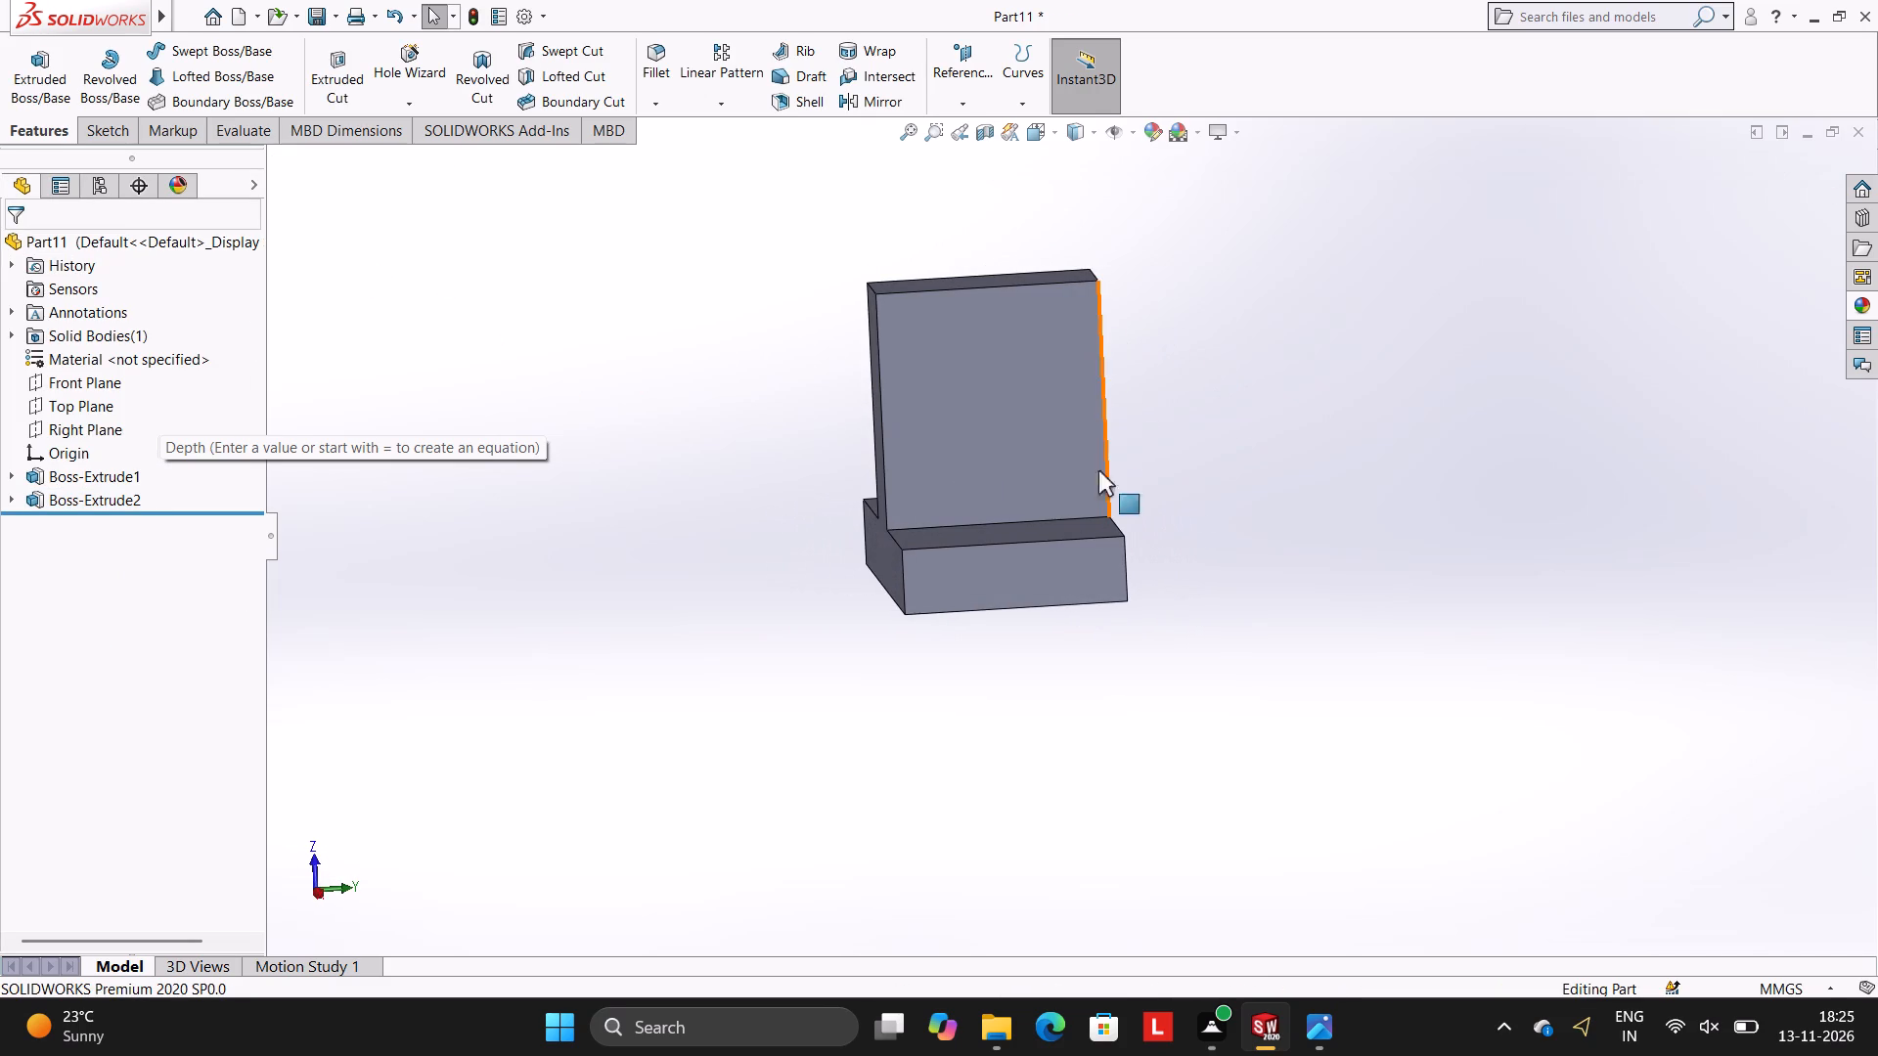
left_click(1008, 373)
left_click(1091, 316)
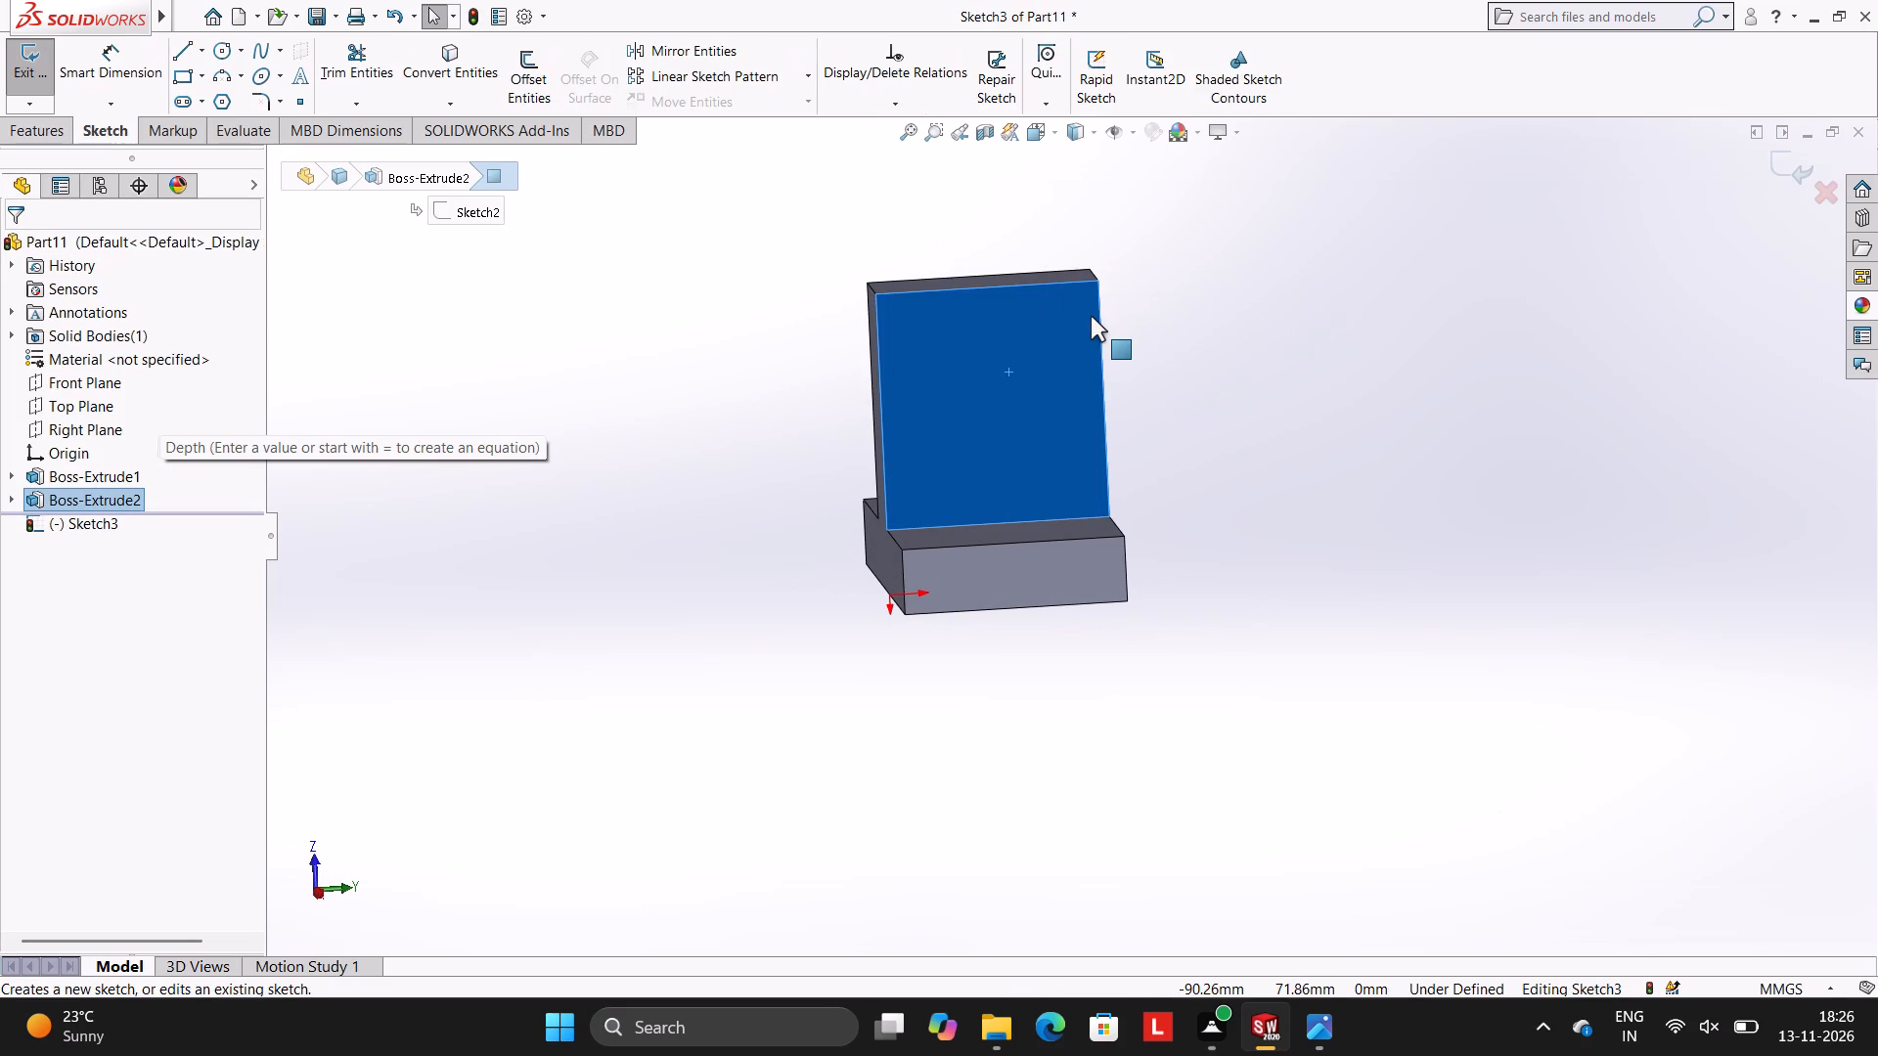
key("ctrl+8")
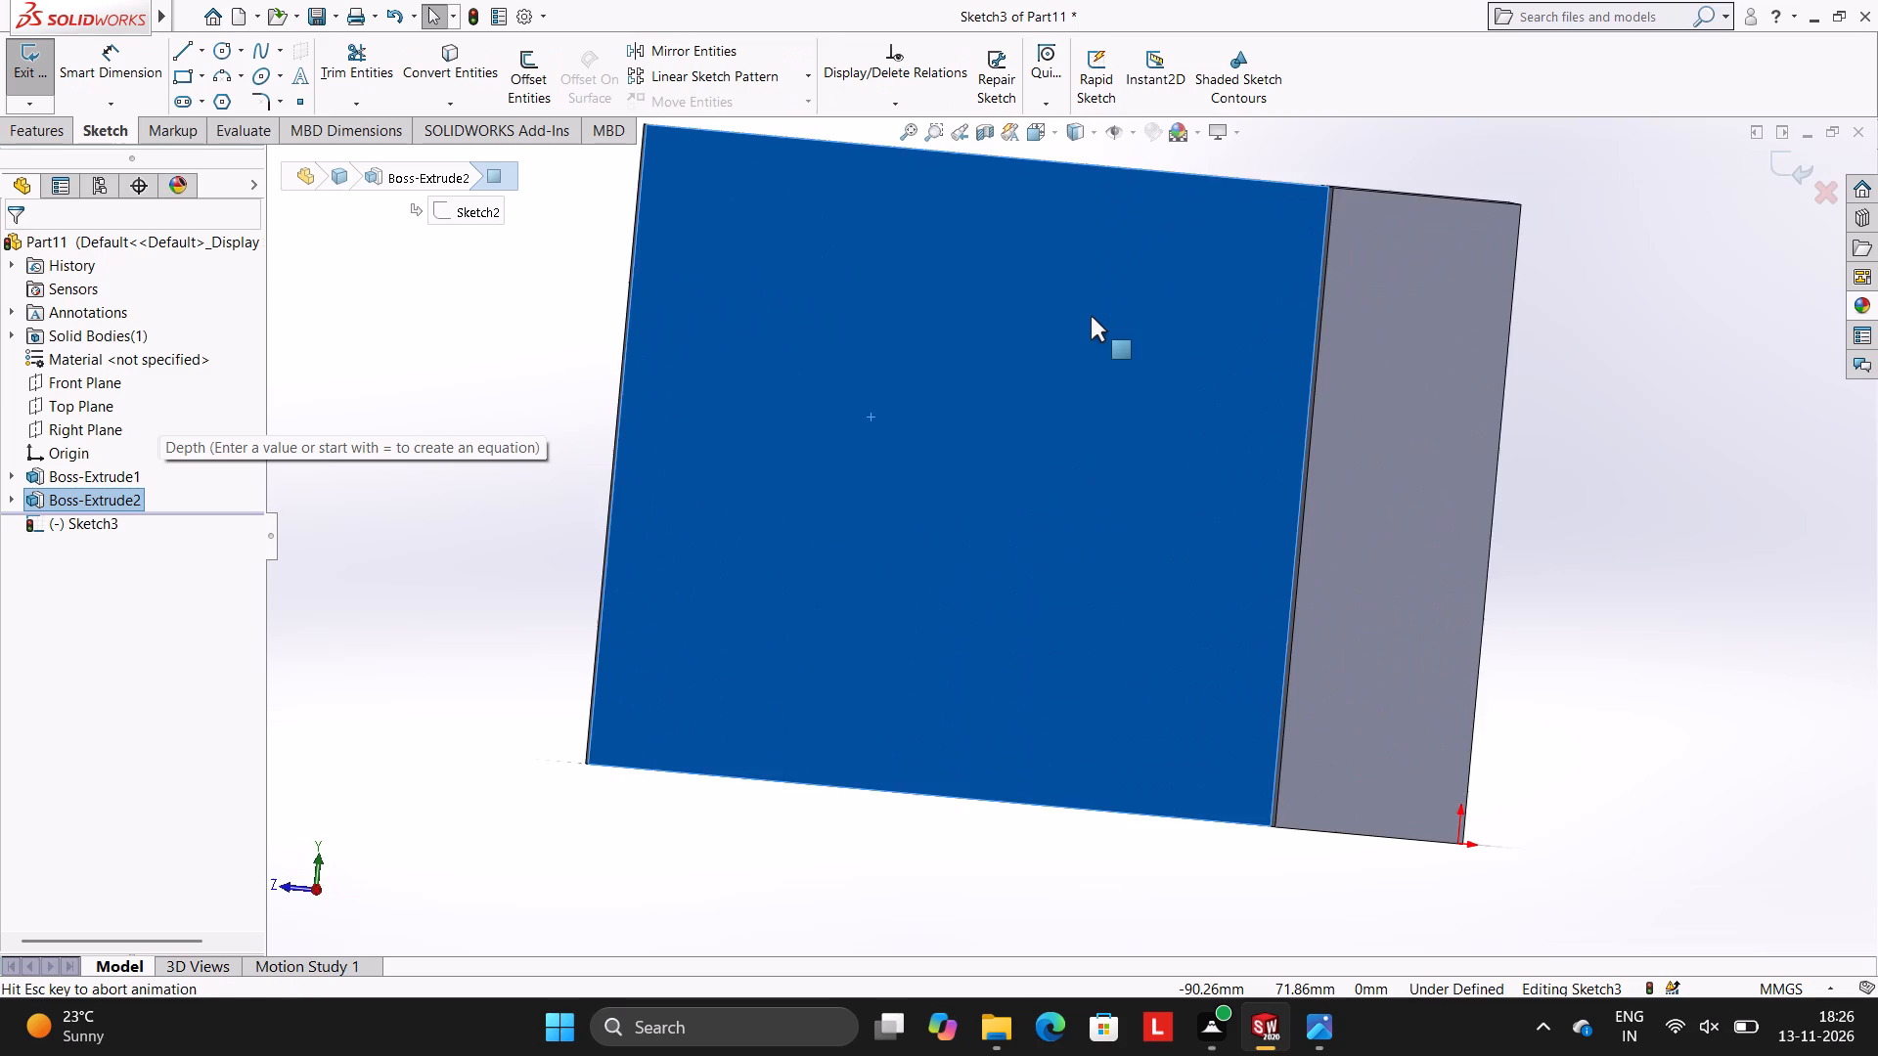
scroll(1073, 527, "up", 6)
scroll(1073, 527, "down", 3)
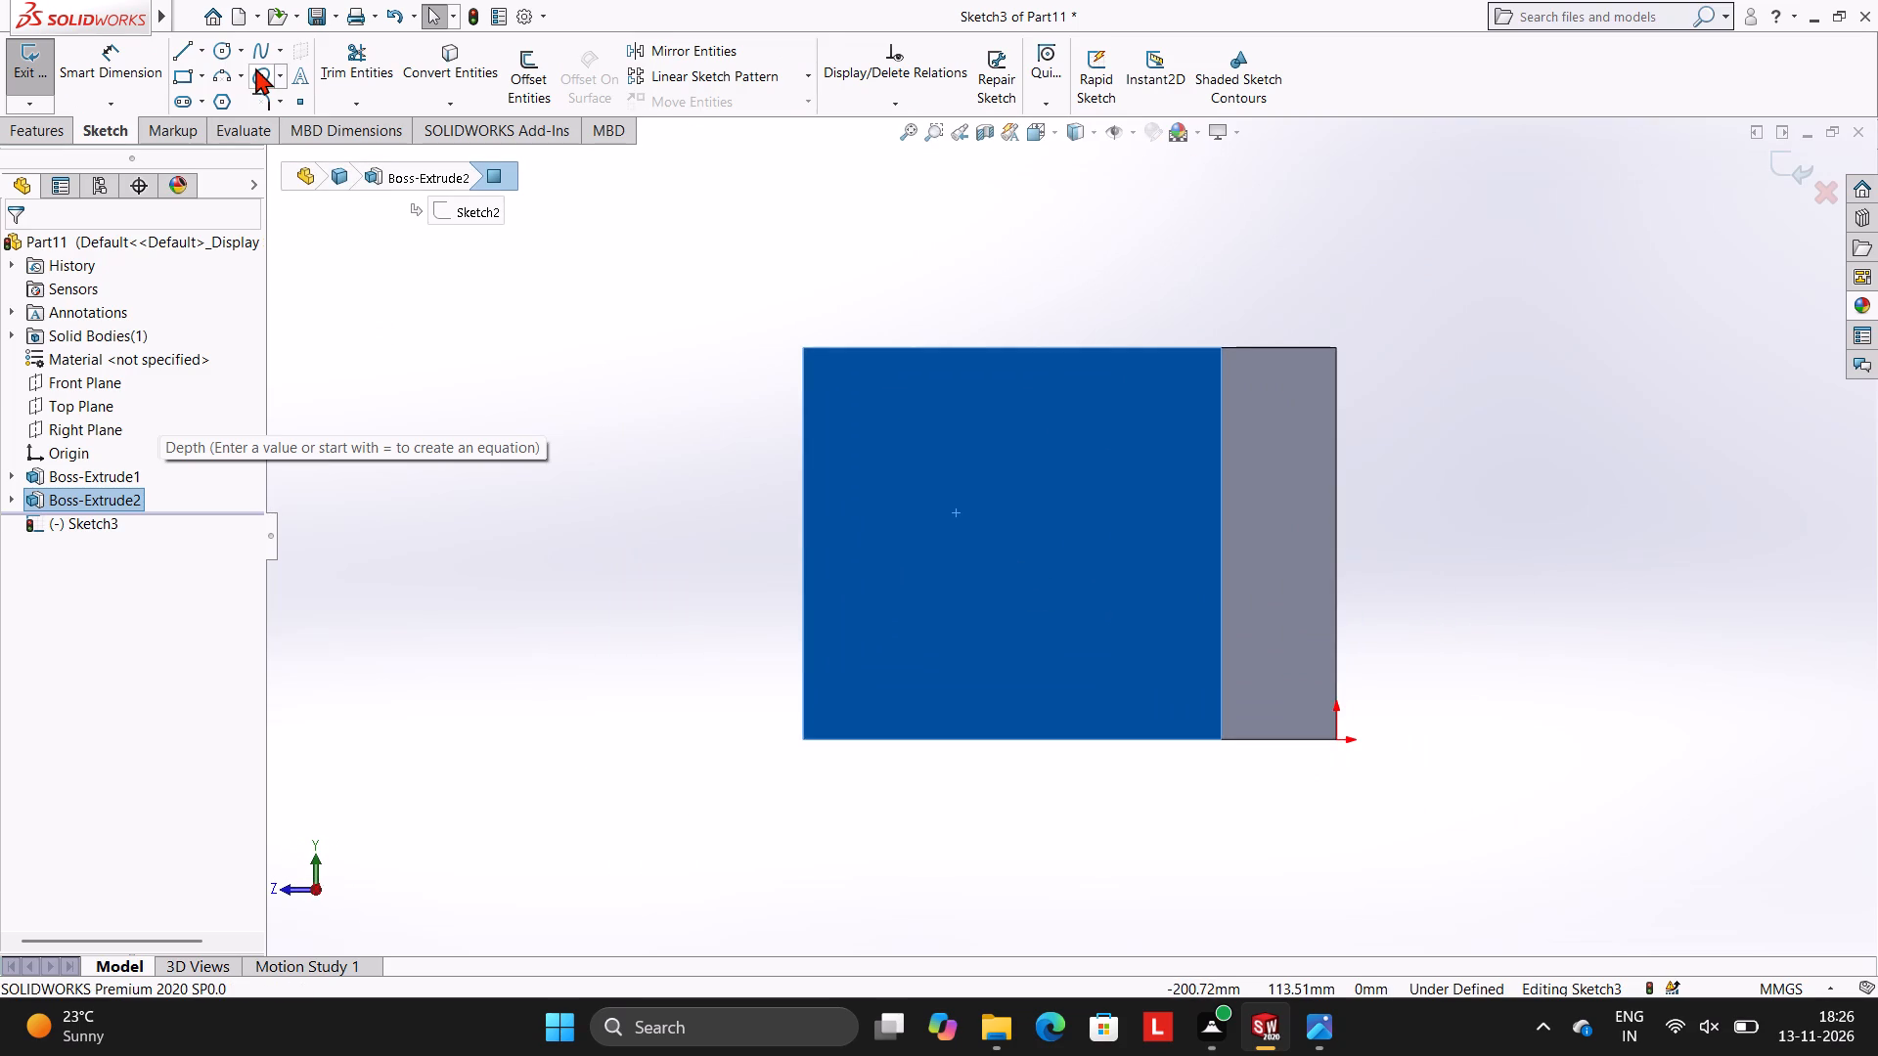
Sketch a circle of 83 mm diameter, with its diameter dimension, centred on the midpoint of the wall's top edge.
left_click(223, 44)
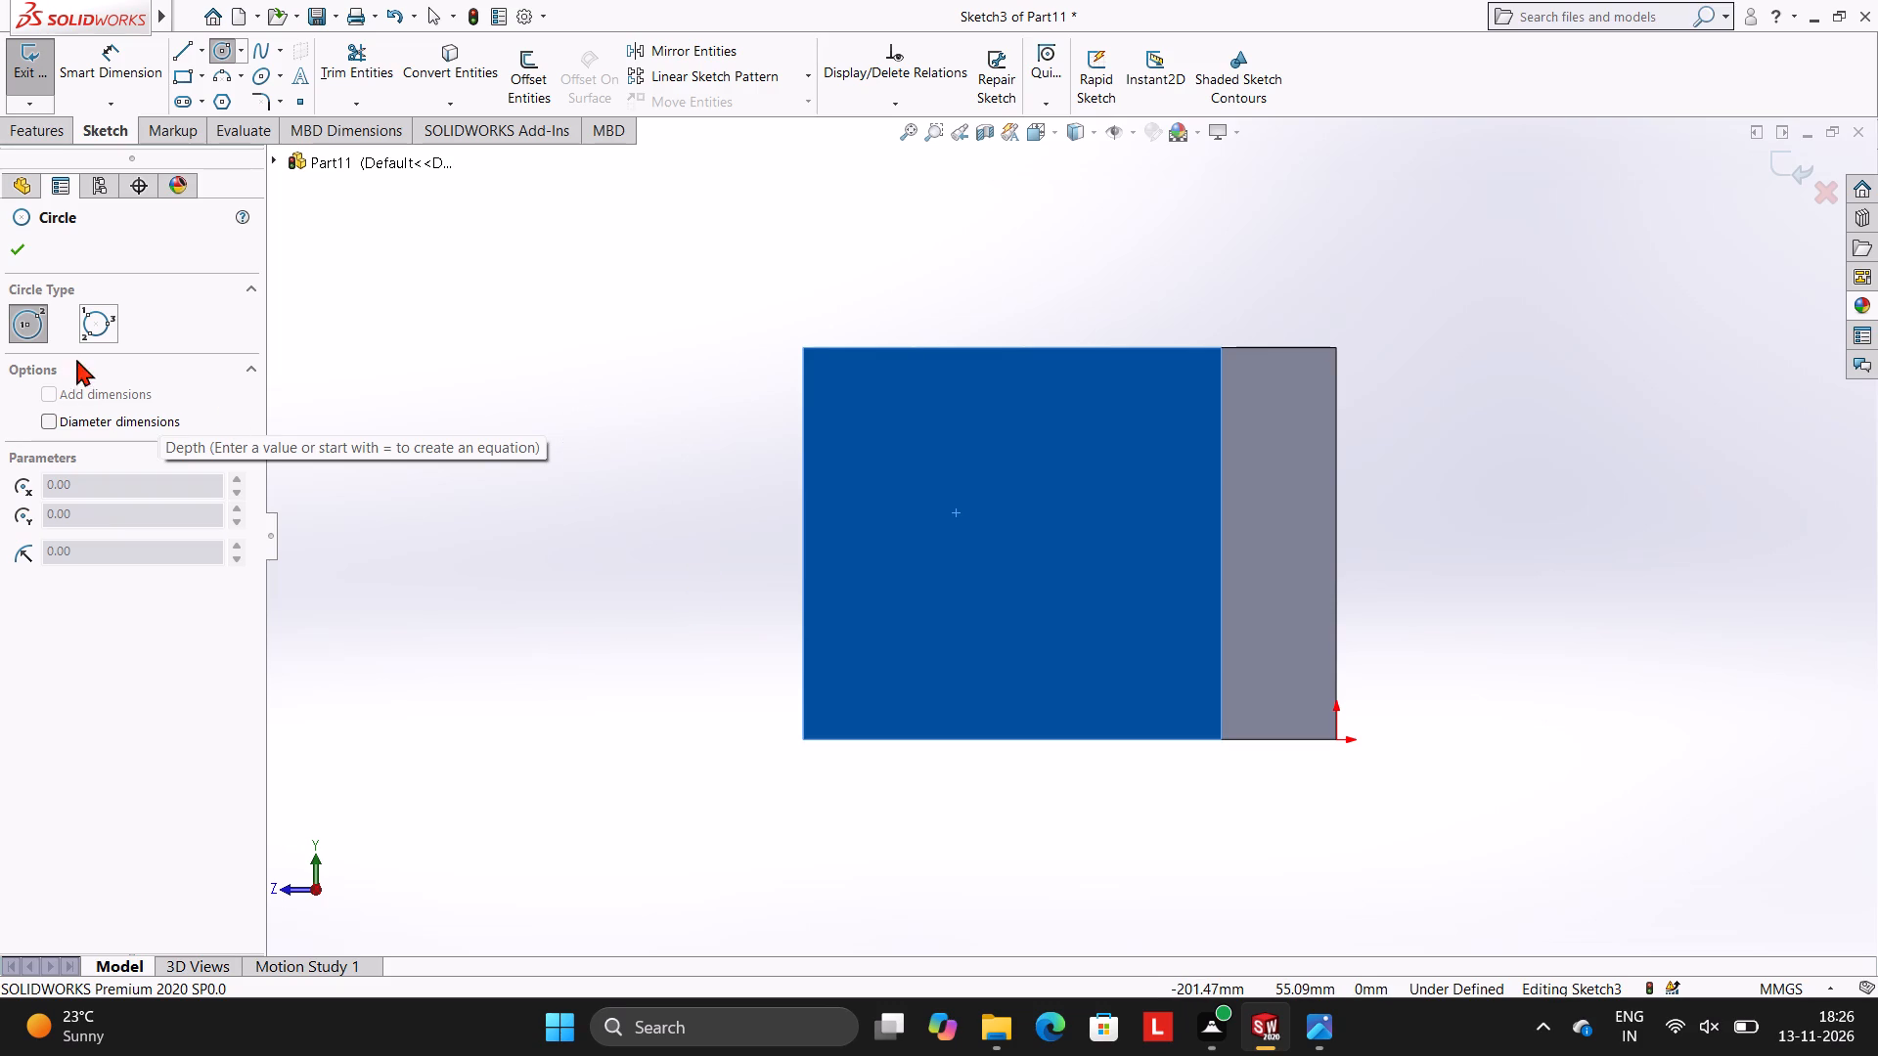
left_click(55, 419)
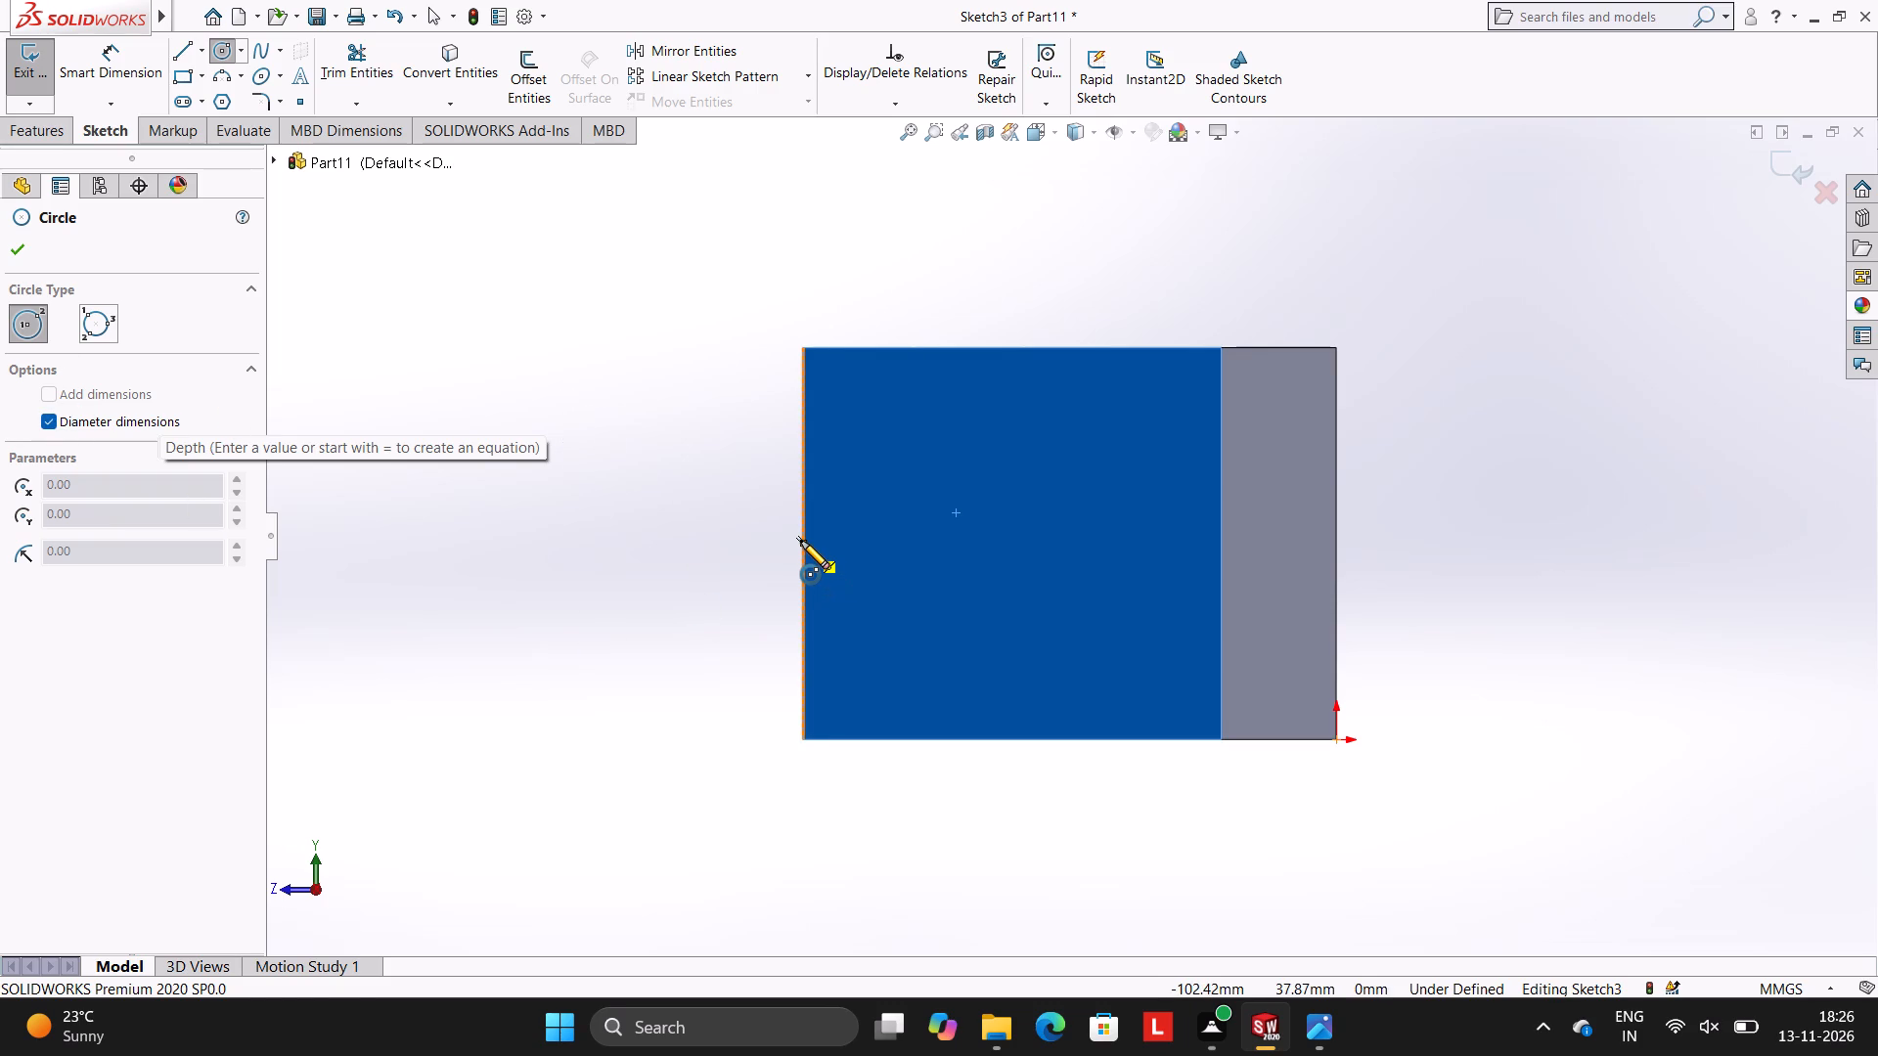
left_click(801, 542)
type("83")
key("Return")
key("Escape")
key("Escape")
key("Escape")
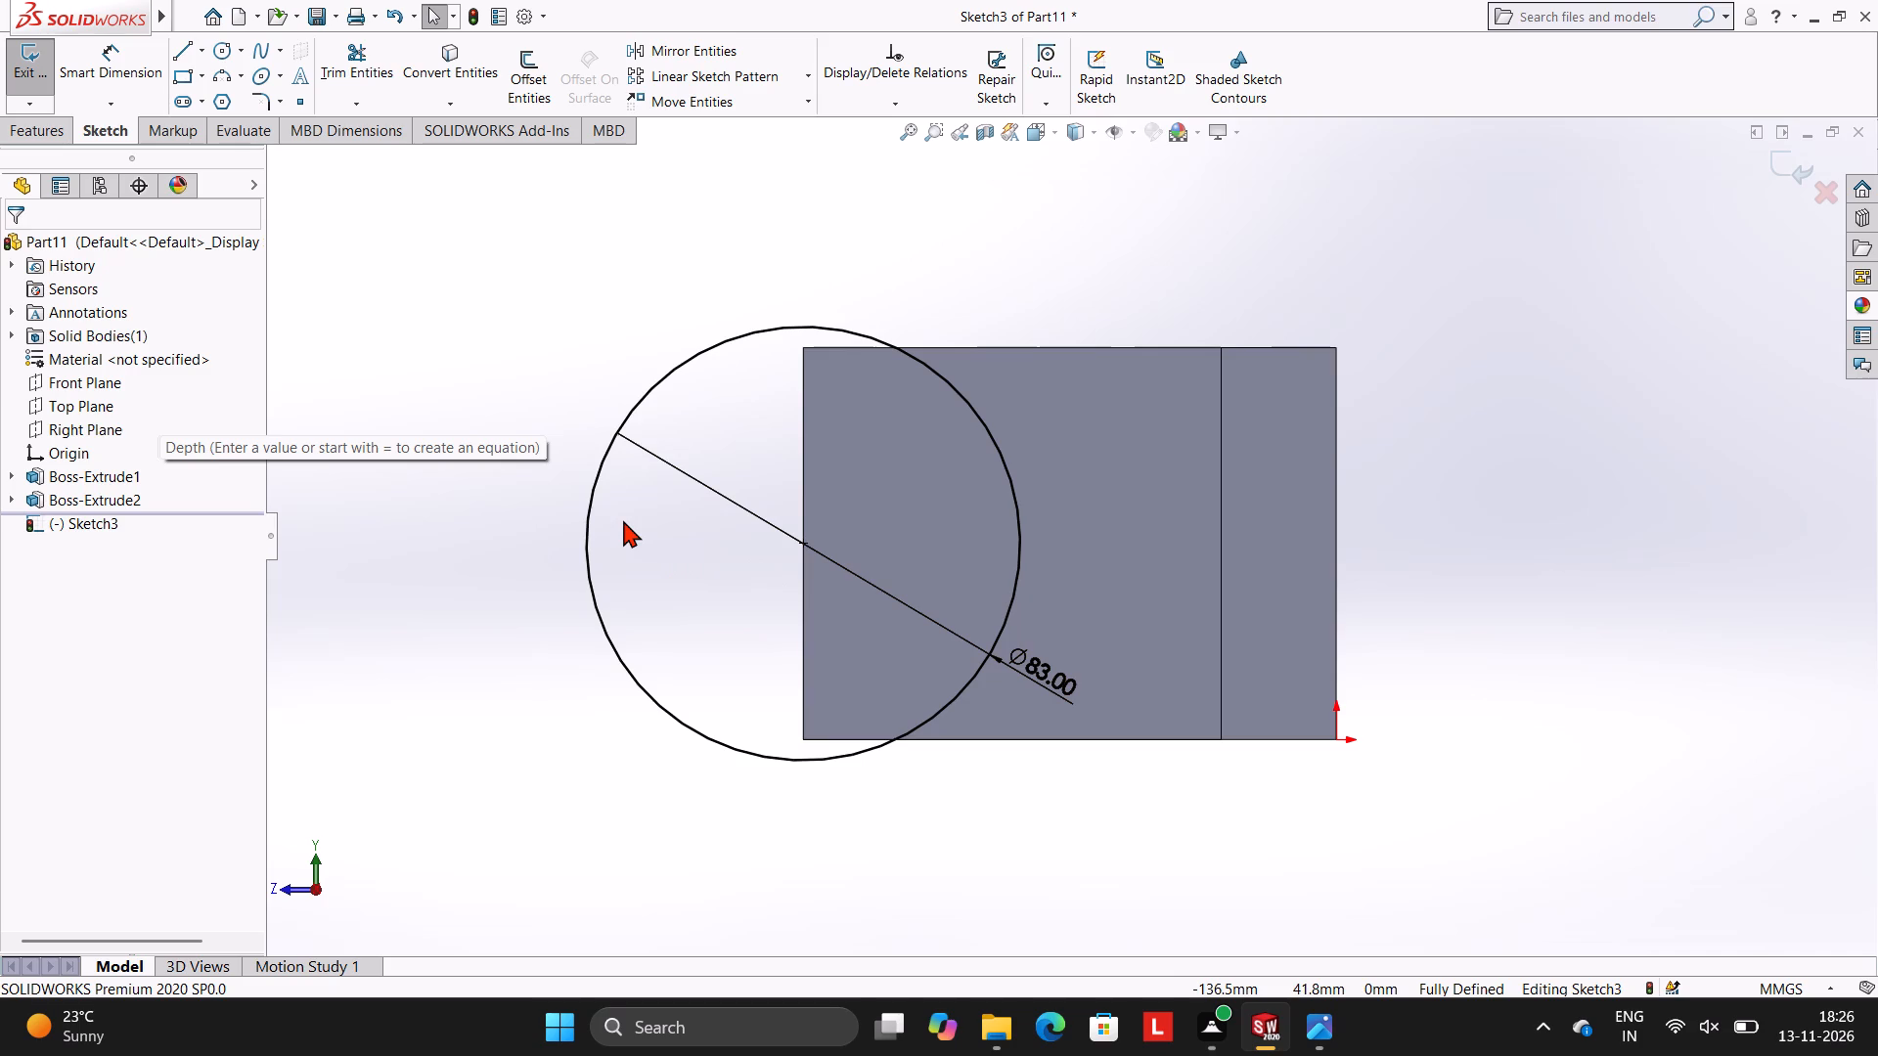
Start a merged blind boss extrusion of the 83 mm circle and reverse its direction so it runs through the wall.
middle_click_drag(881, 387, 946, 351)
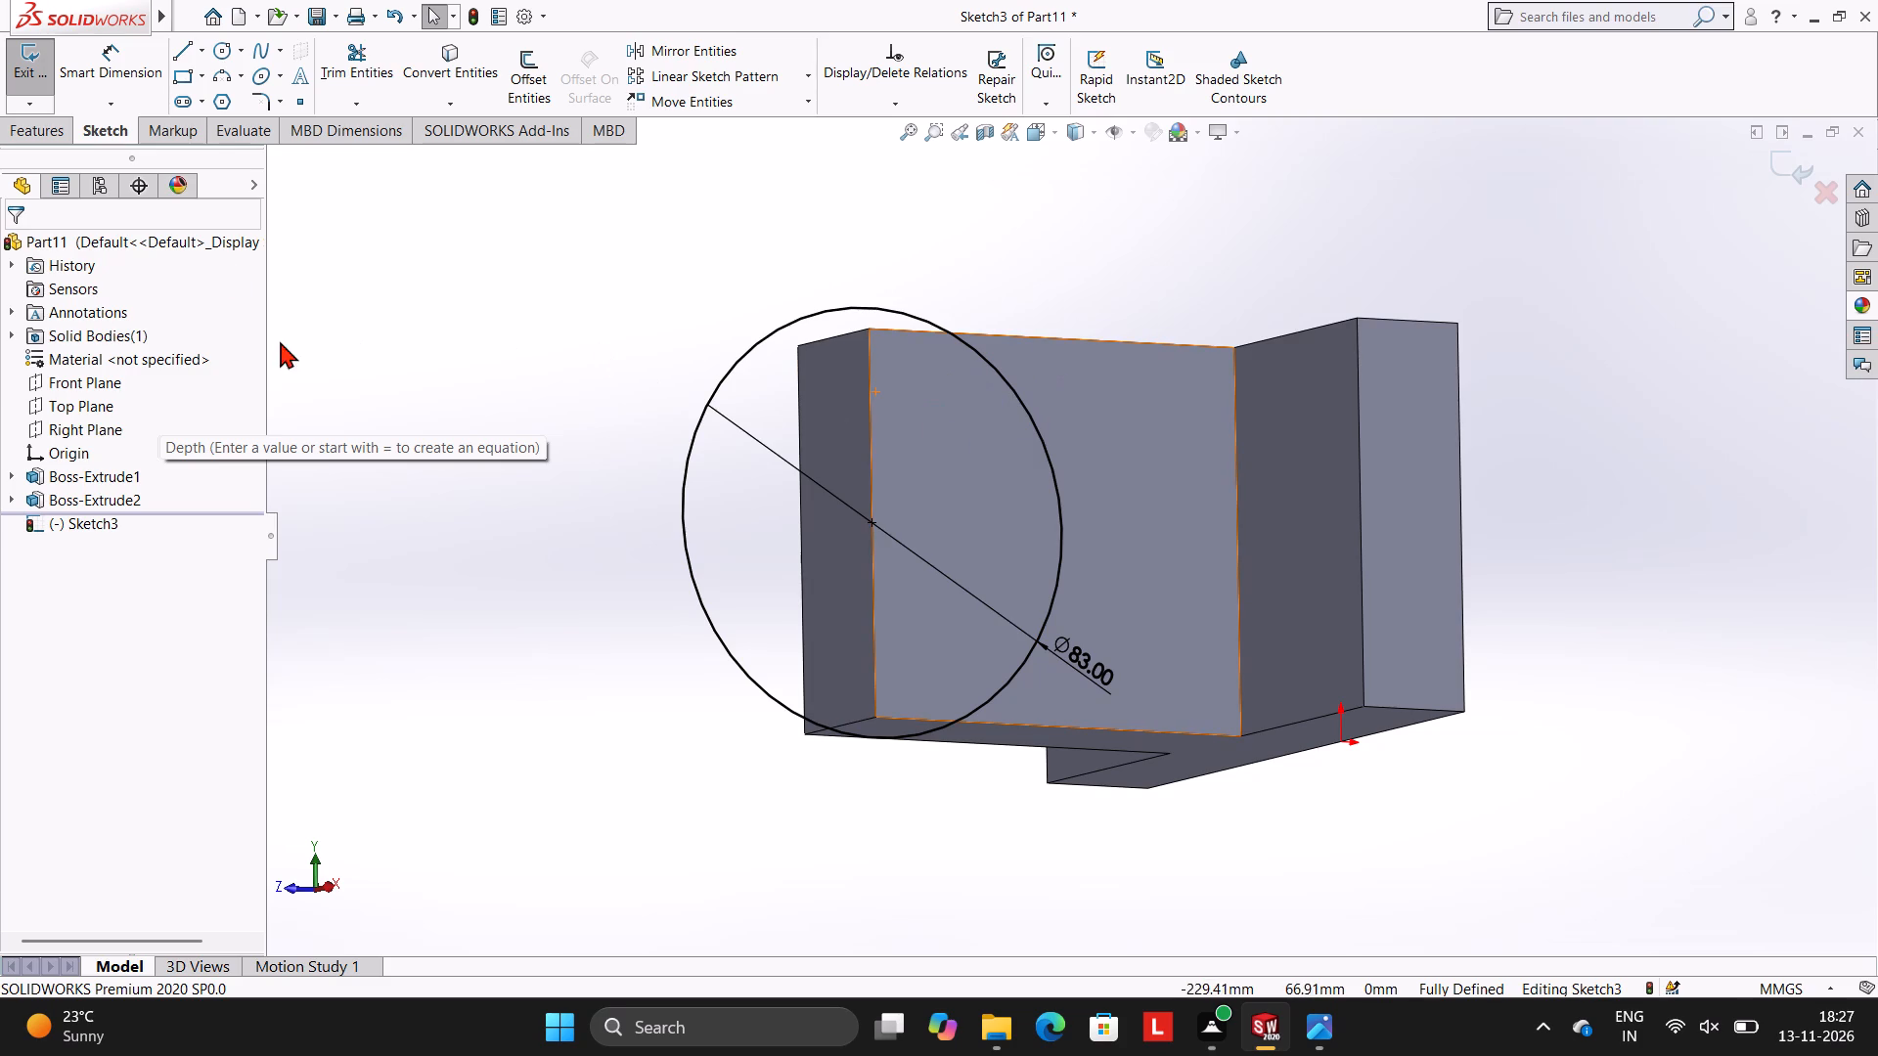
left_click(59, 145)
left_click(57, 137)
left_click(54, 90)
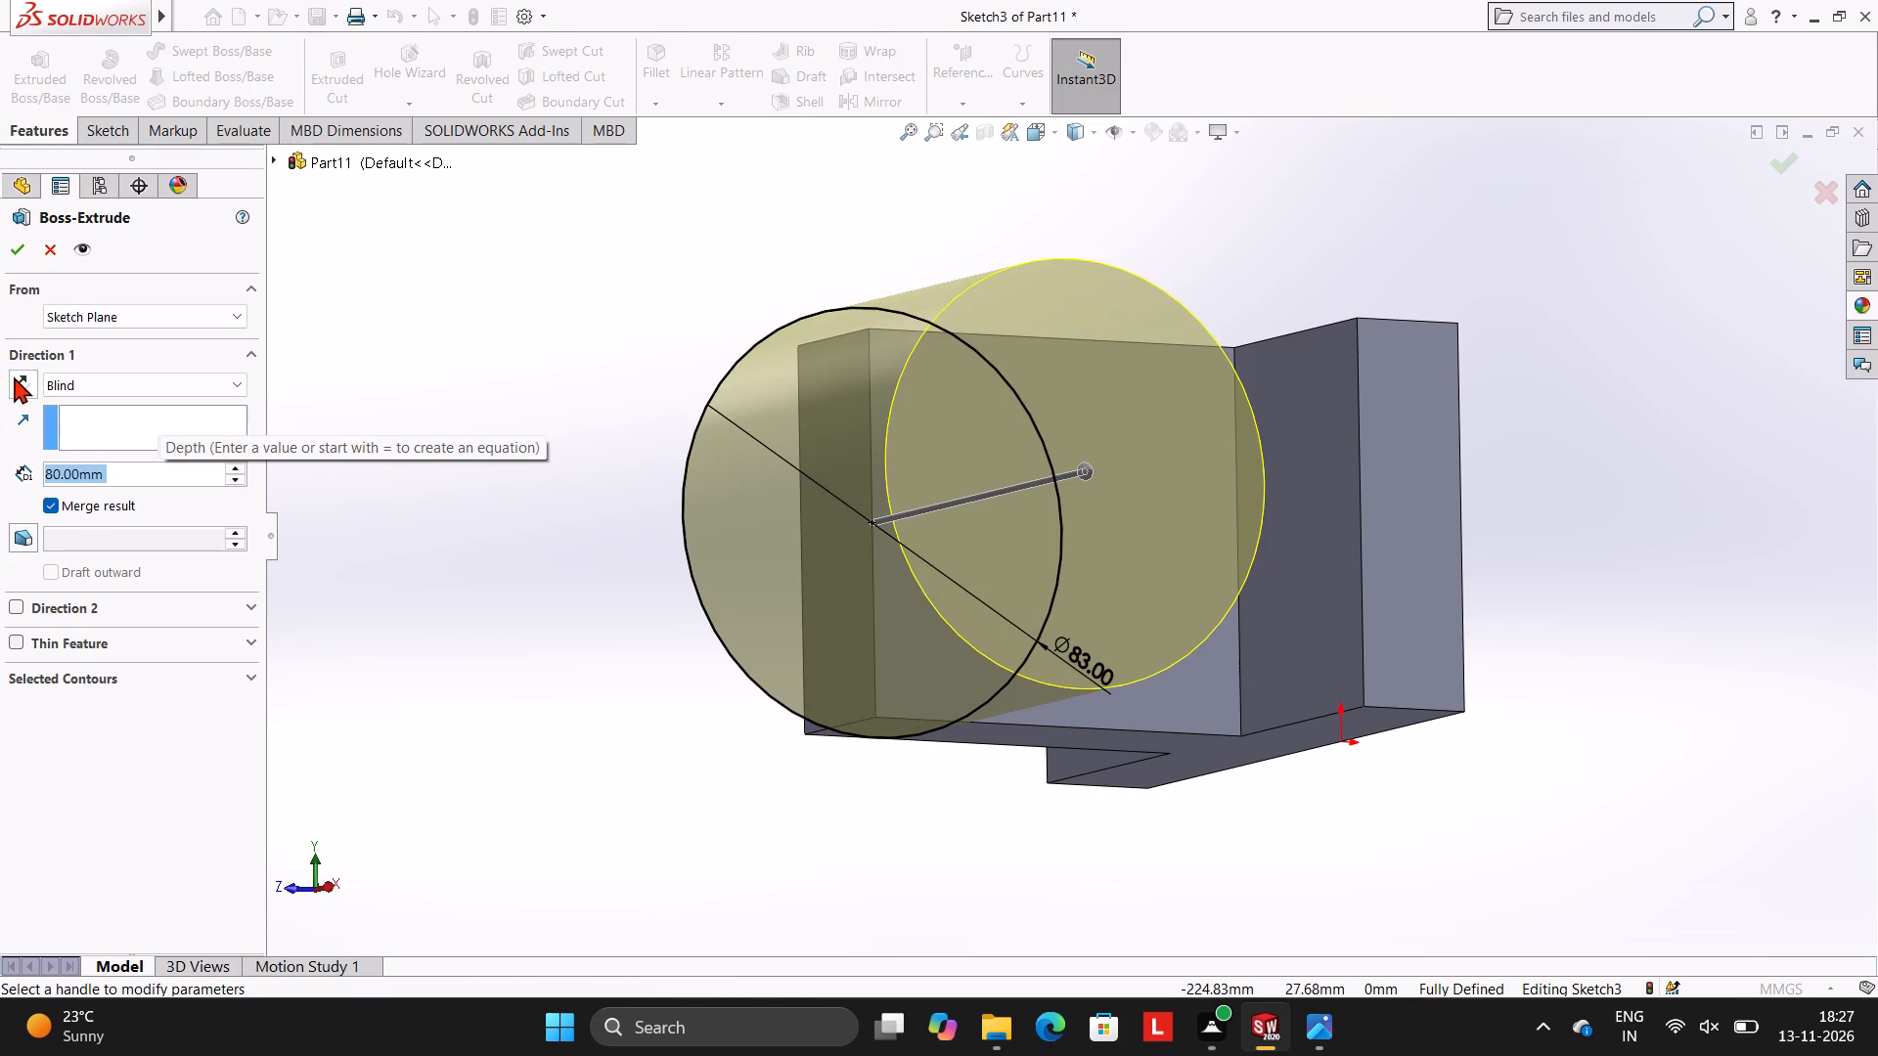
left_click(14, 376)
middle_click_drag(563, 314, 668, 227)
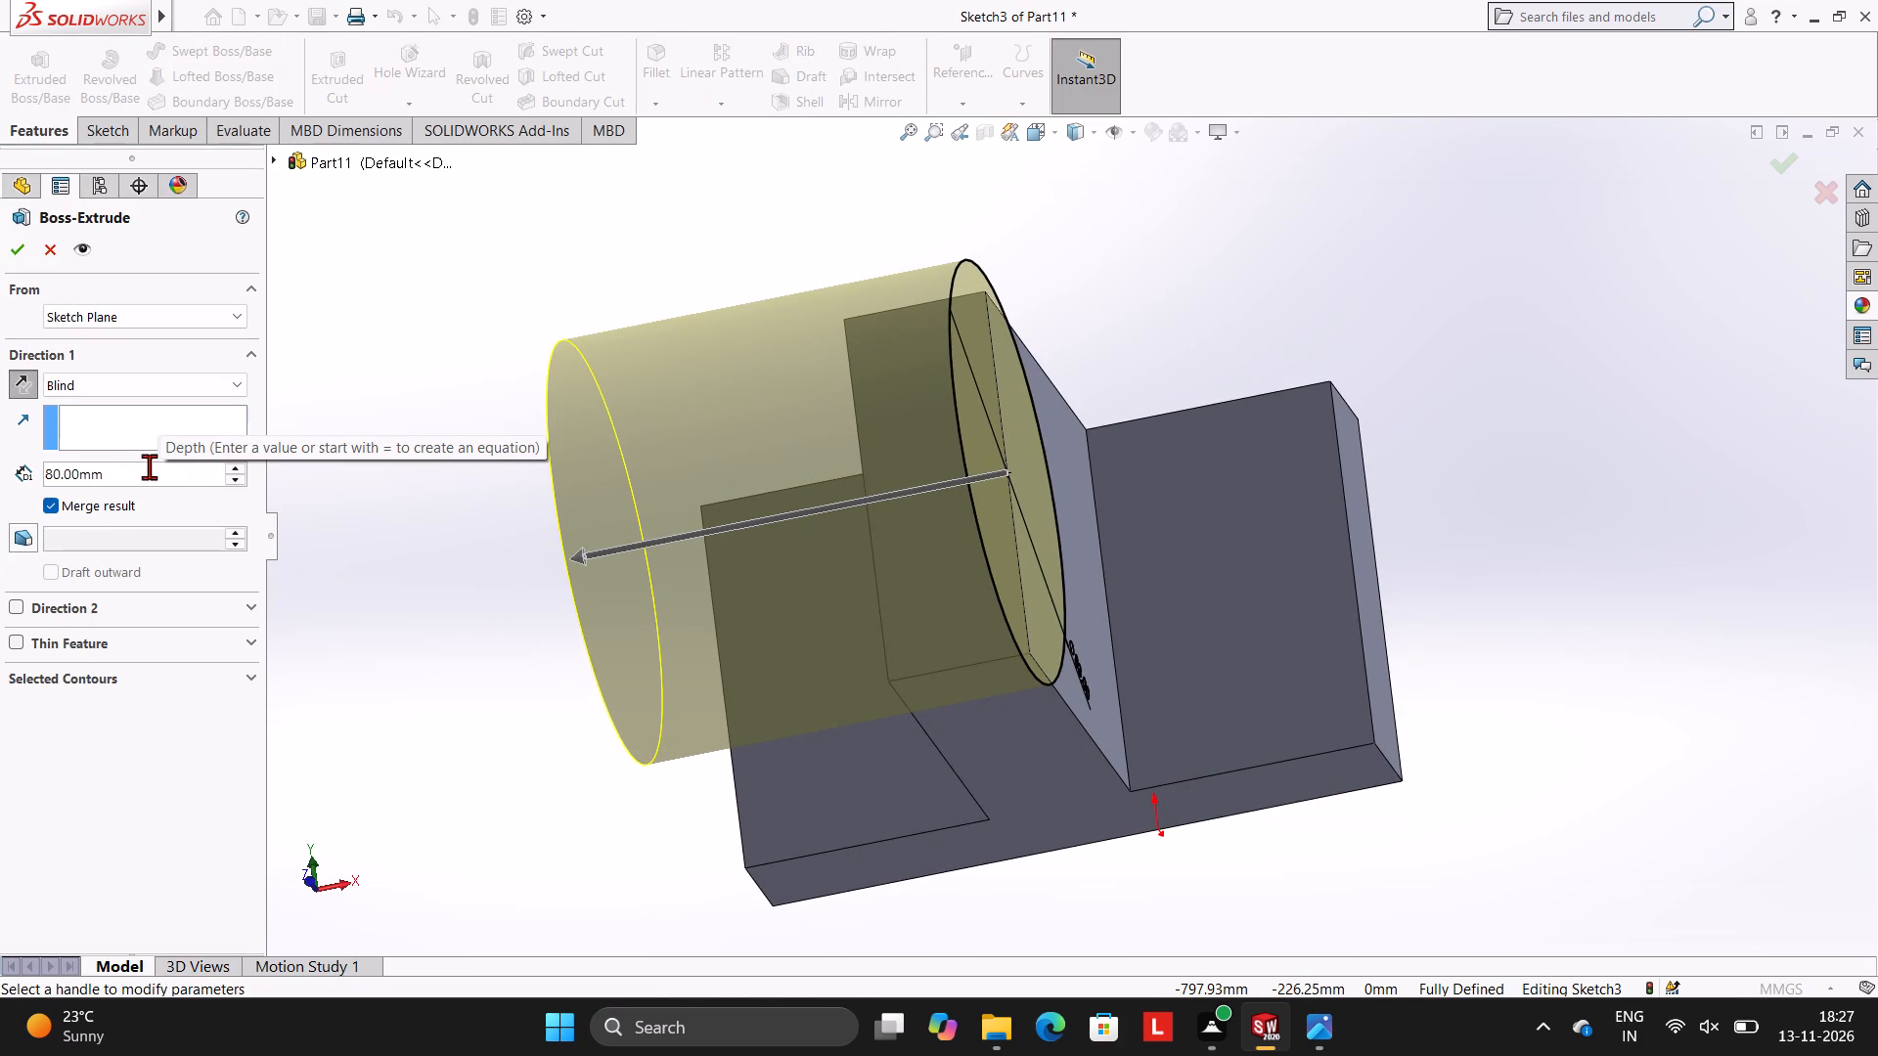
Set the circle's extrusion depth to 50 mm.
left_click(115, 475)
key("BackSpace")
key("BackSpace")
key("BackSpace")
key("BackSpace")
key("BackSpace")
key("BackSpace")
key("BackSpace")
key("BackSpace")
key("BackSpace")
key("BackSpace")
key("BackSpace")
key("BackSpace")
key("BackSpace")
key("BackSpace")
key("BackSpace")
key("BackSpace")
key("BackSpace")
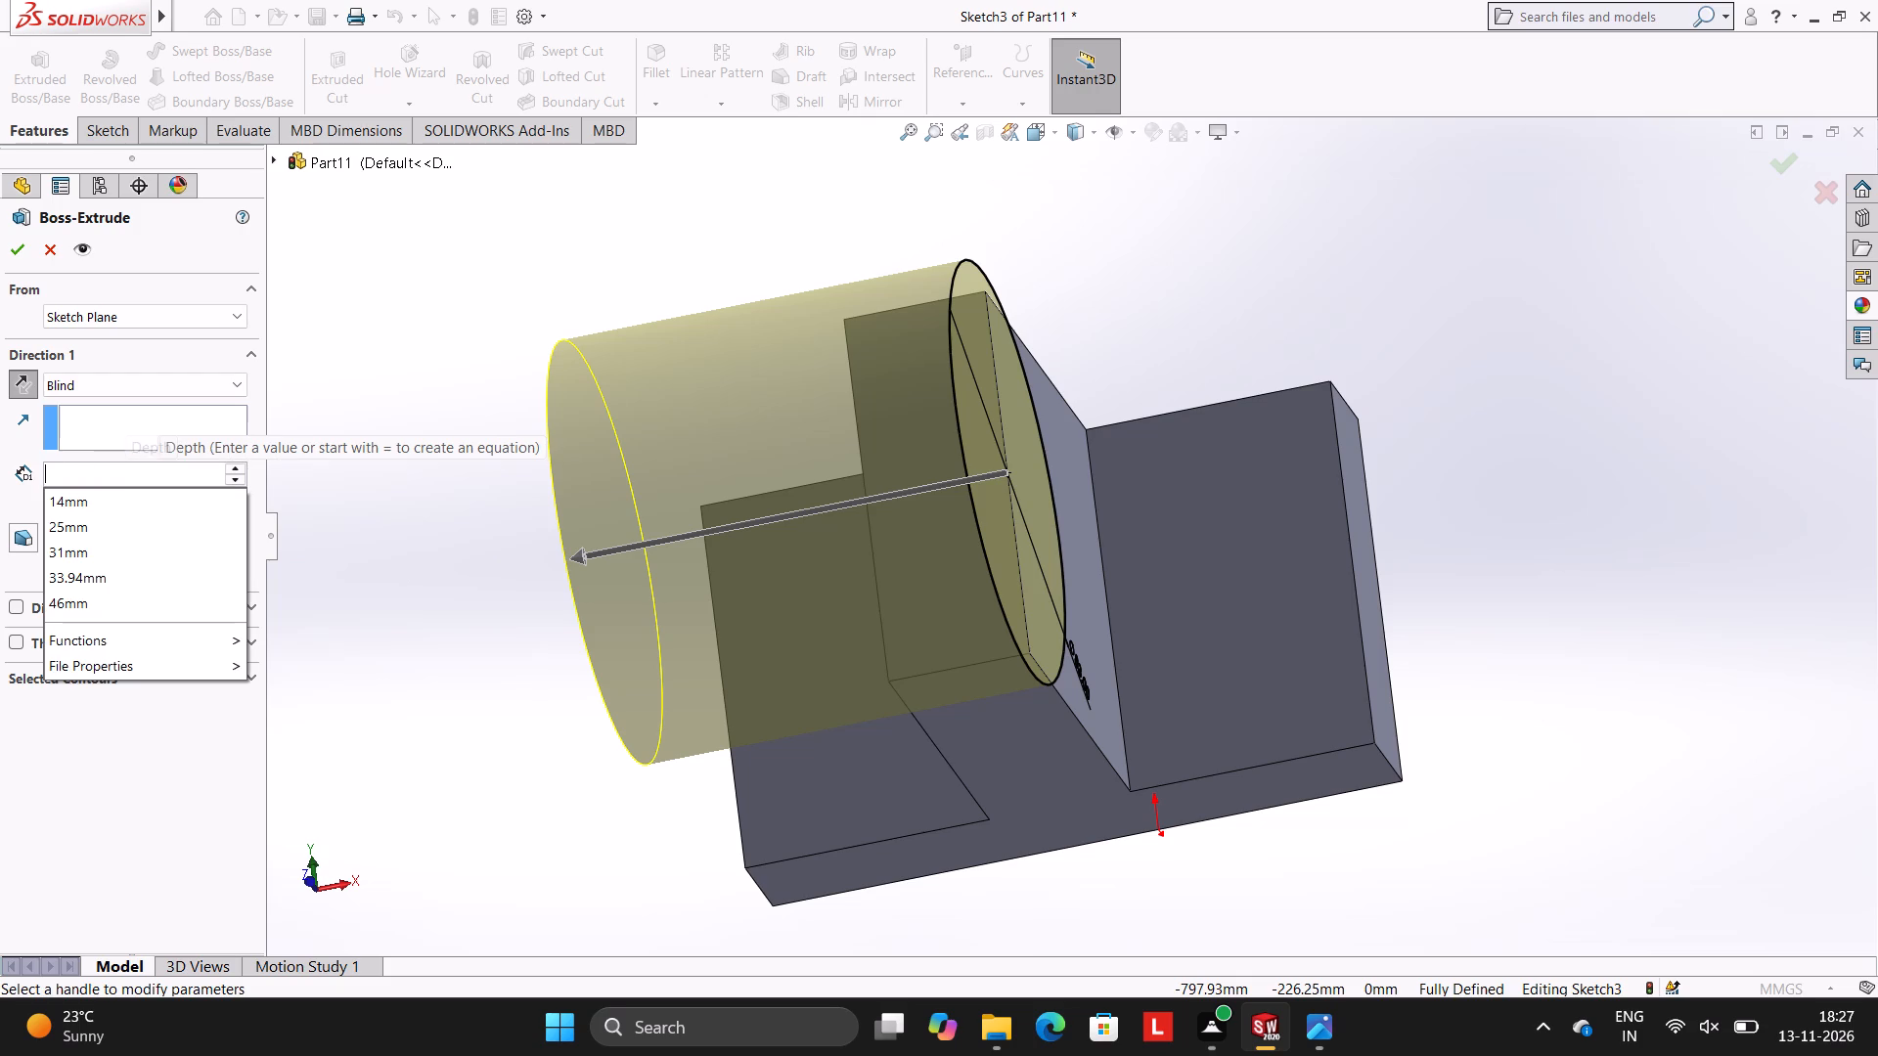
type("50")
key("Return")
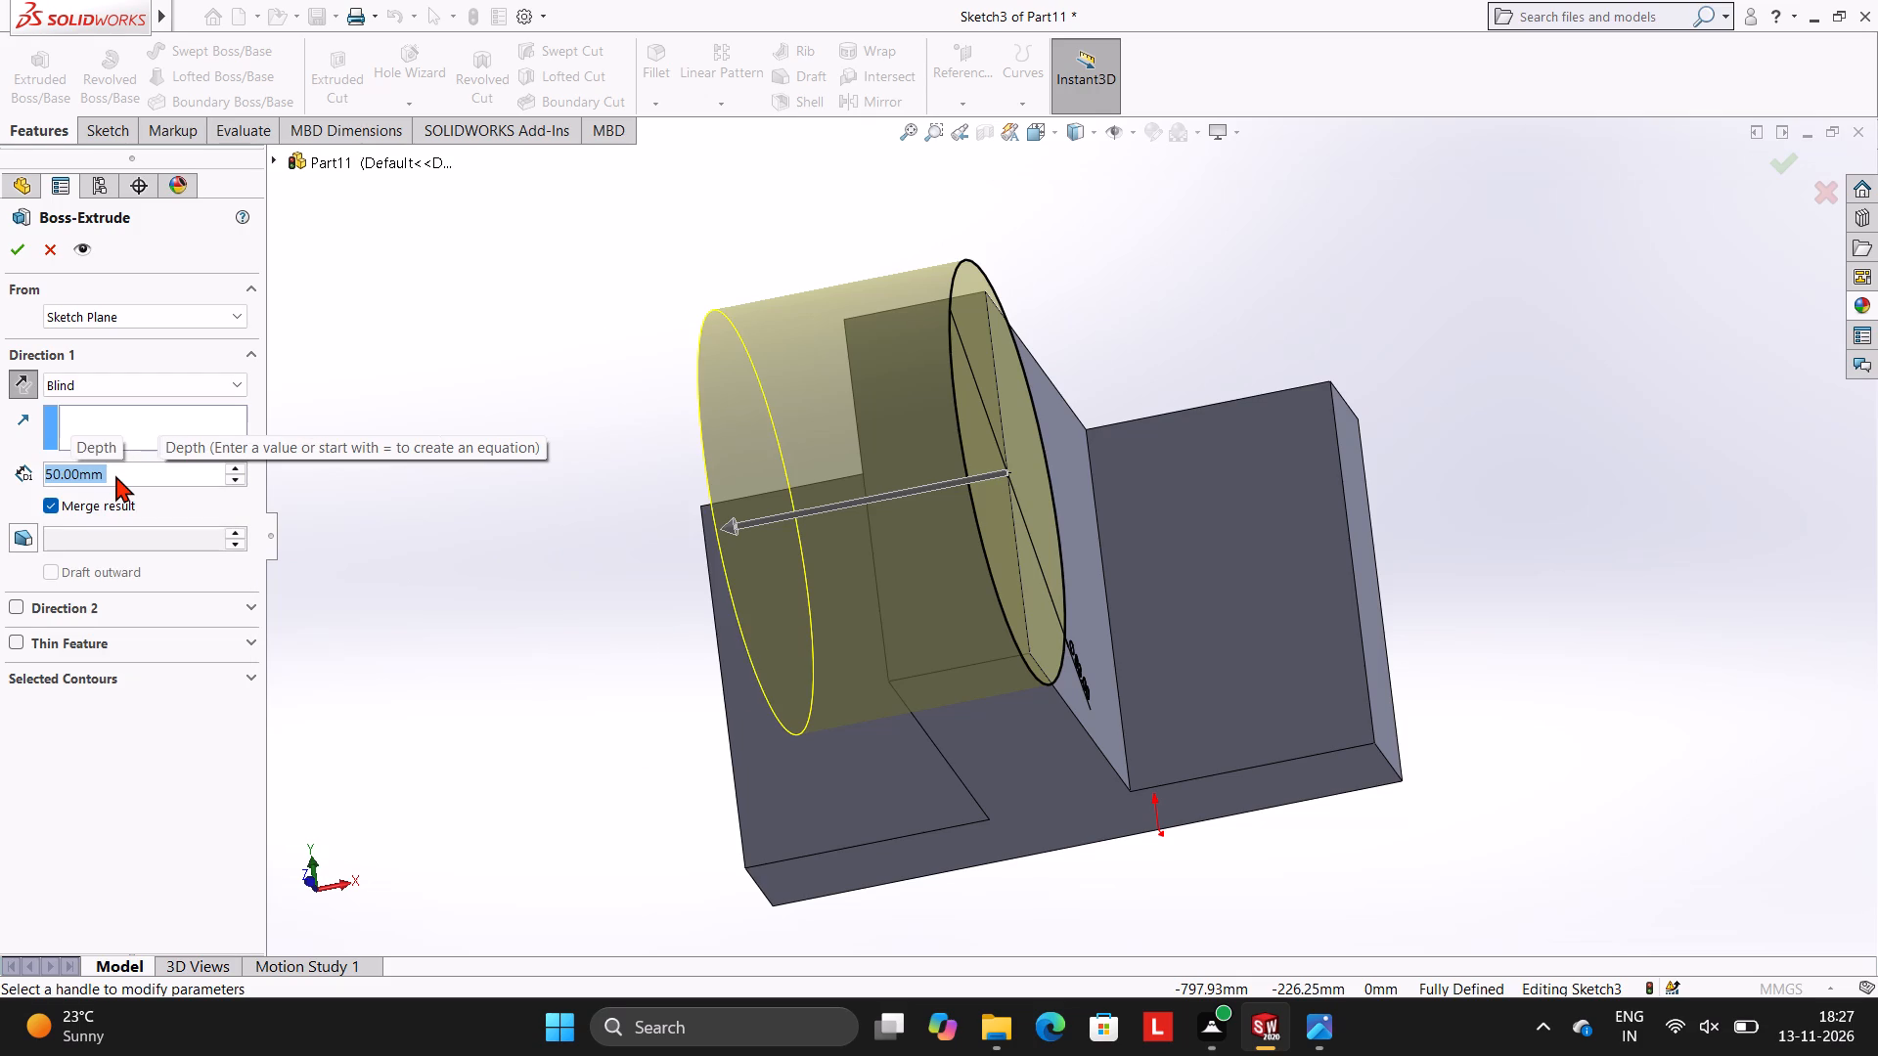
Set the circle's extrusion depth to 40 mm and complete the boss merged with the wall.
middle_click_drag(509, 518, 547, 460)
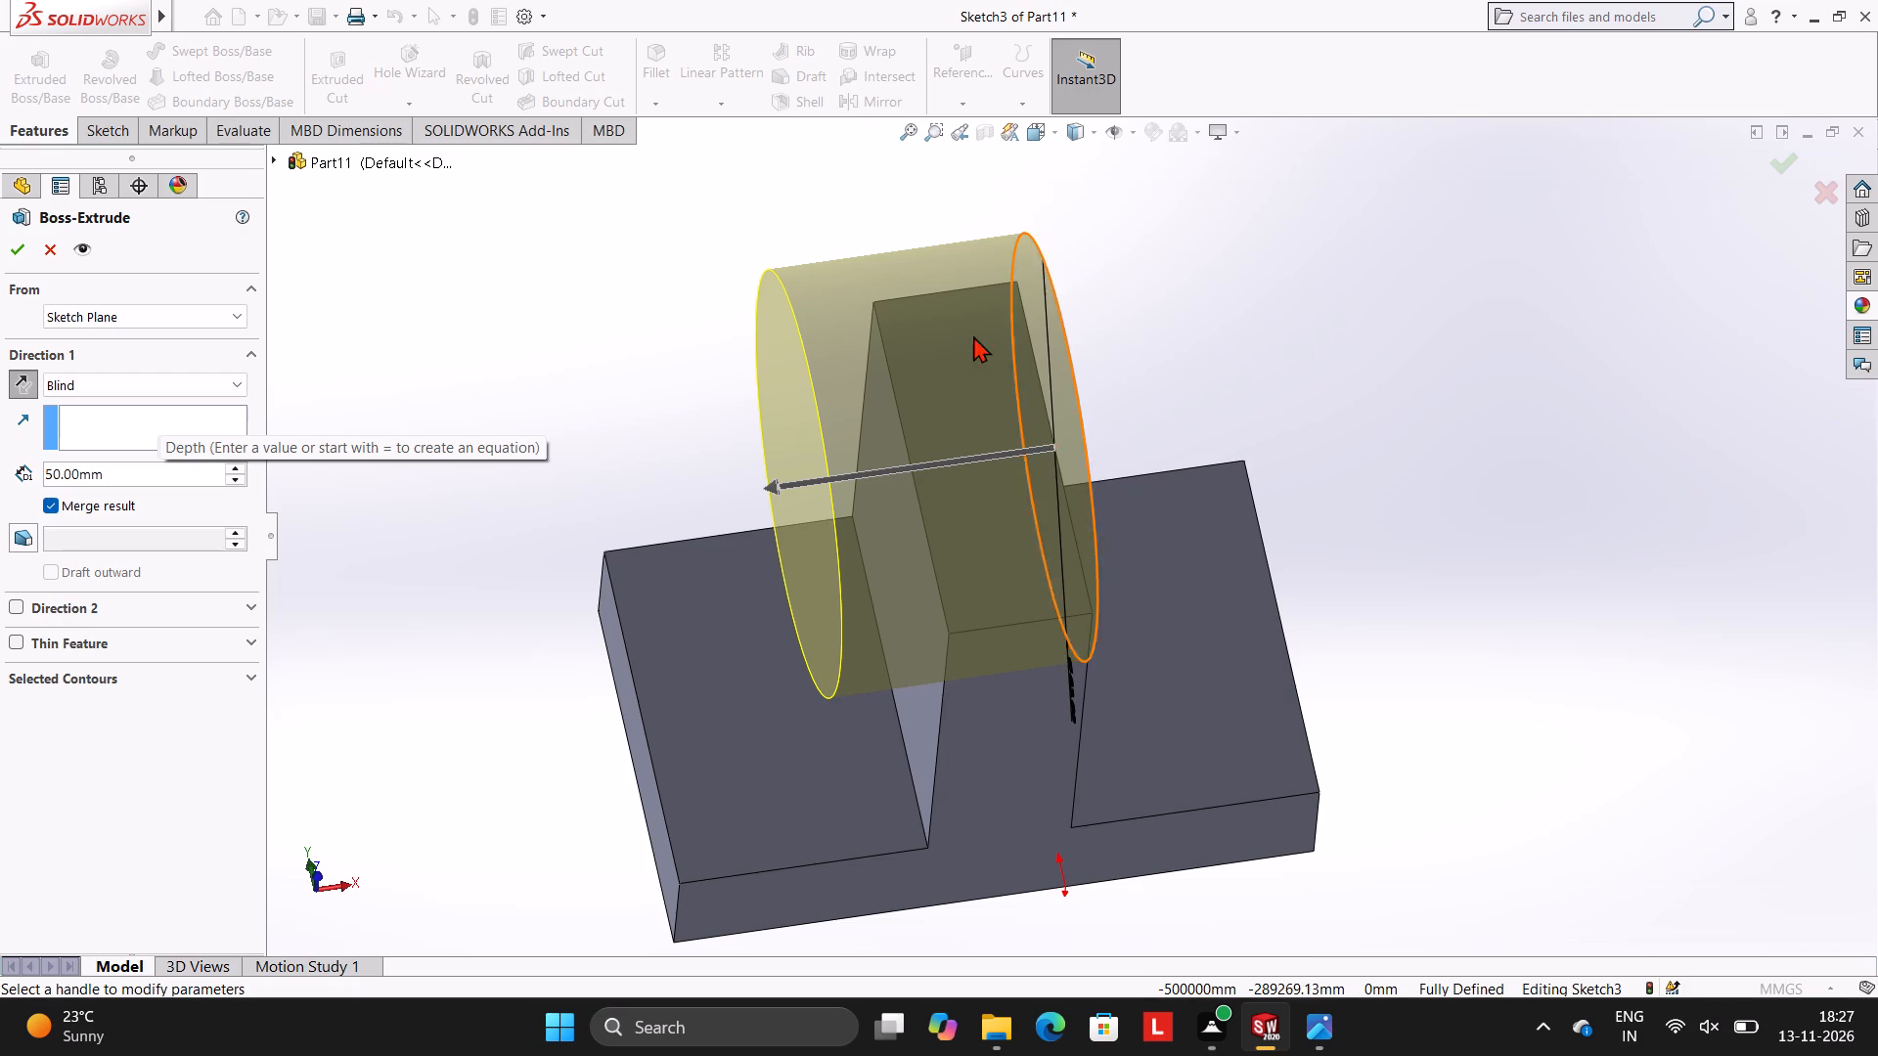
left_click(115, 470)
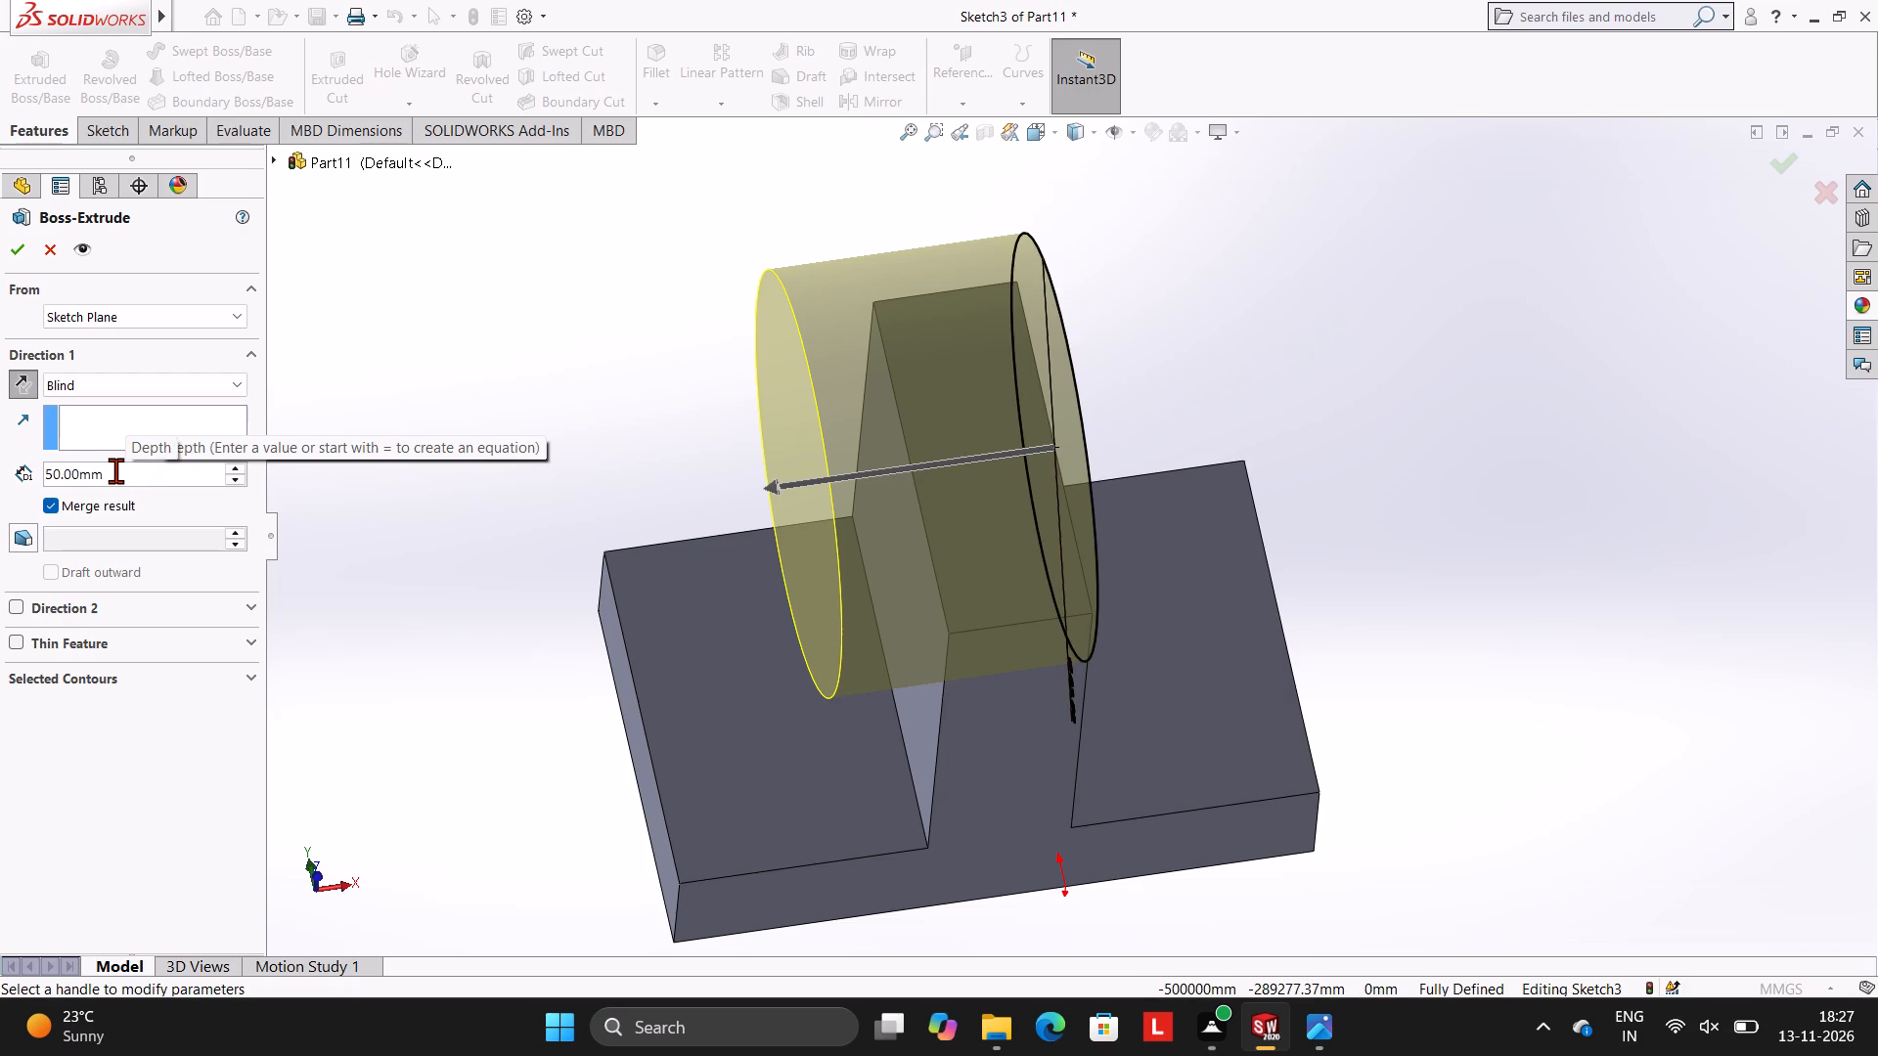
key("BackSpace")
key("BackSpace")
key("BackSpace")
key("BackSpace")
key("BackSpace")
key("BackSpace")
key("BackSpace")
key("BackSpace")
key("BackSpace")
key("BackSpace")
key("BackSpace")
key("BackSpace")
key("BackSpace")
key("5")
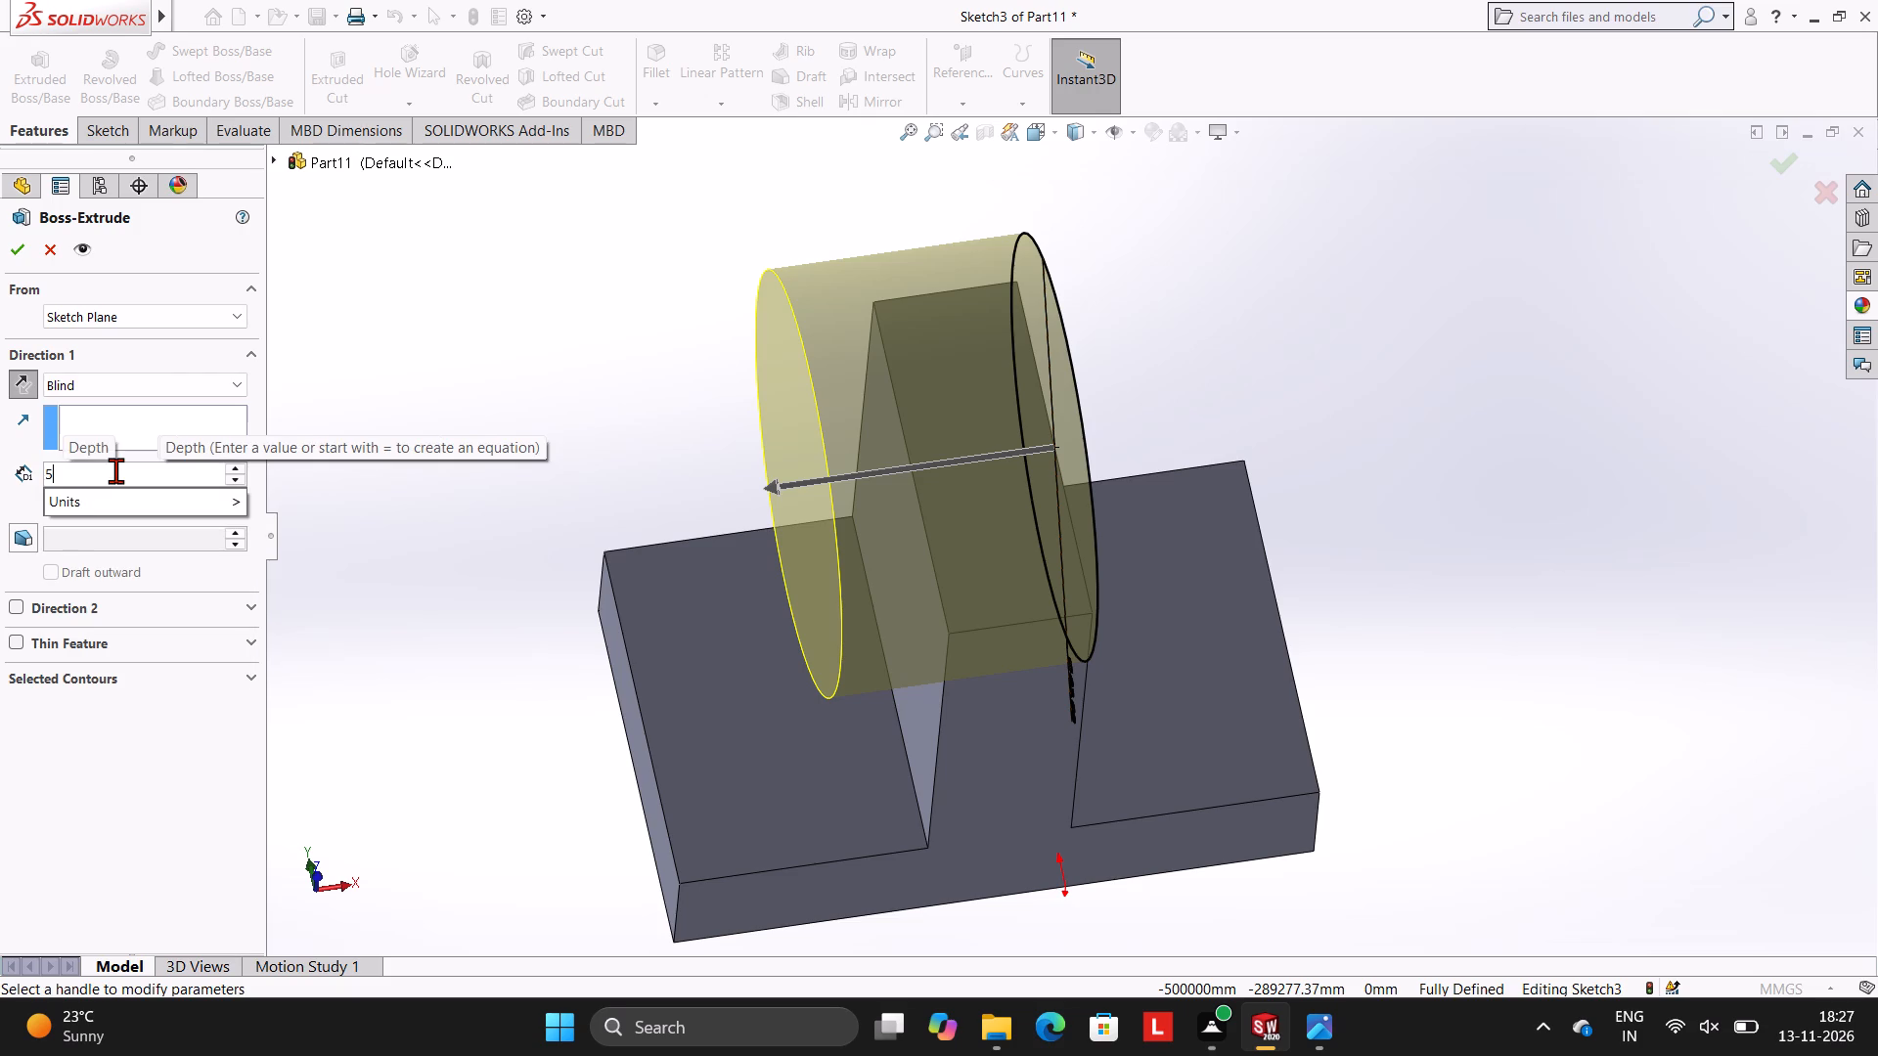
key("BackSpace")
type("40")
key("Return")
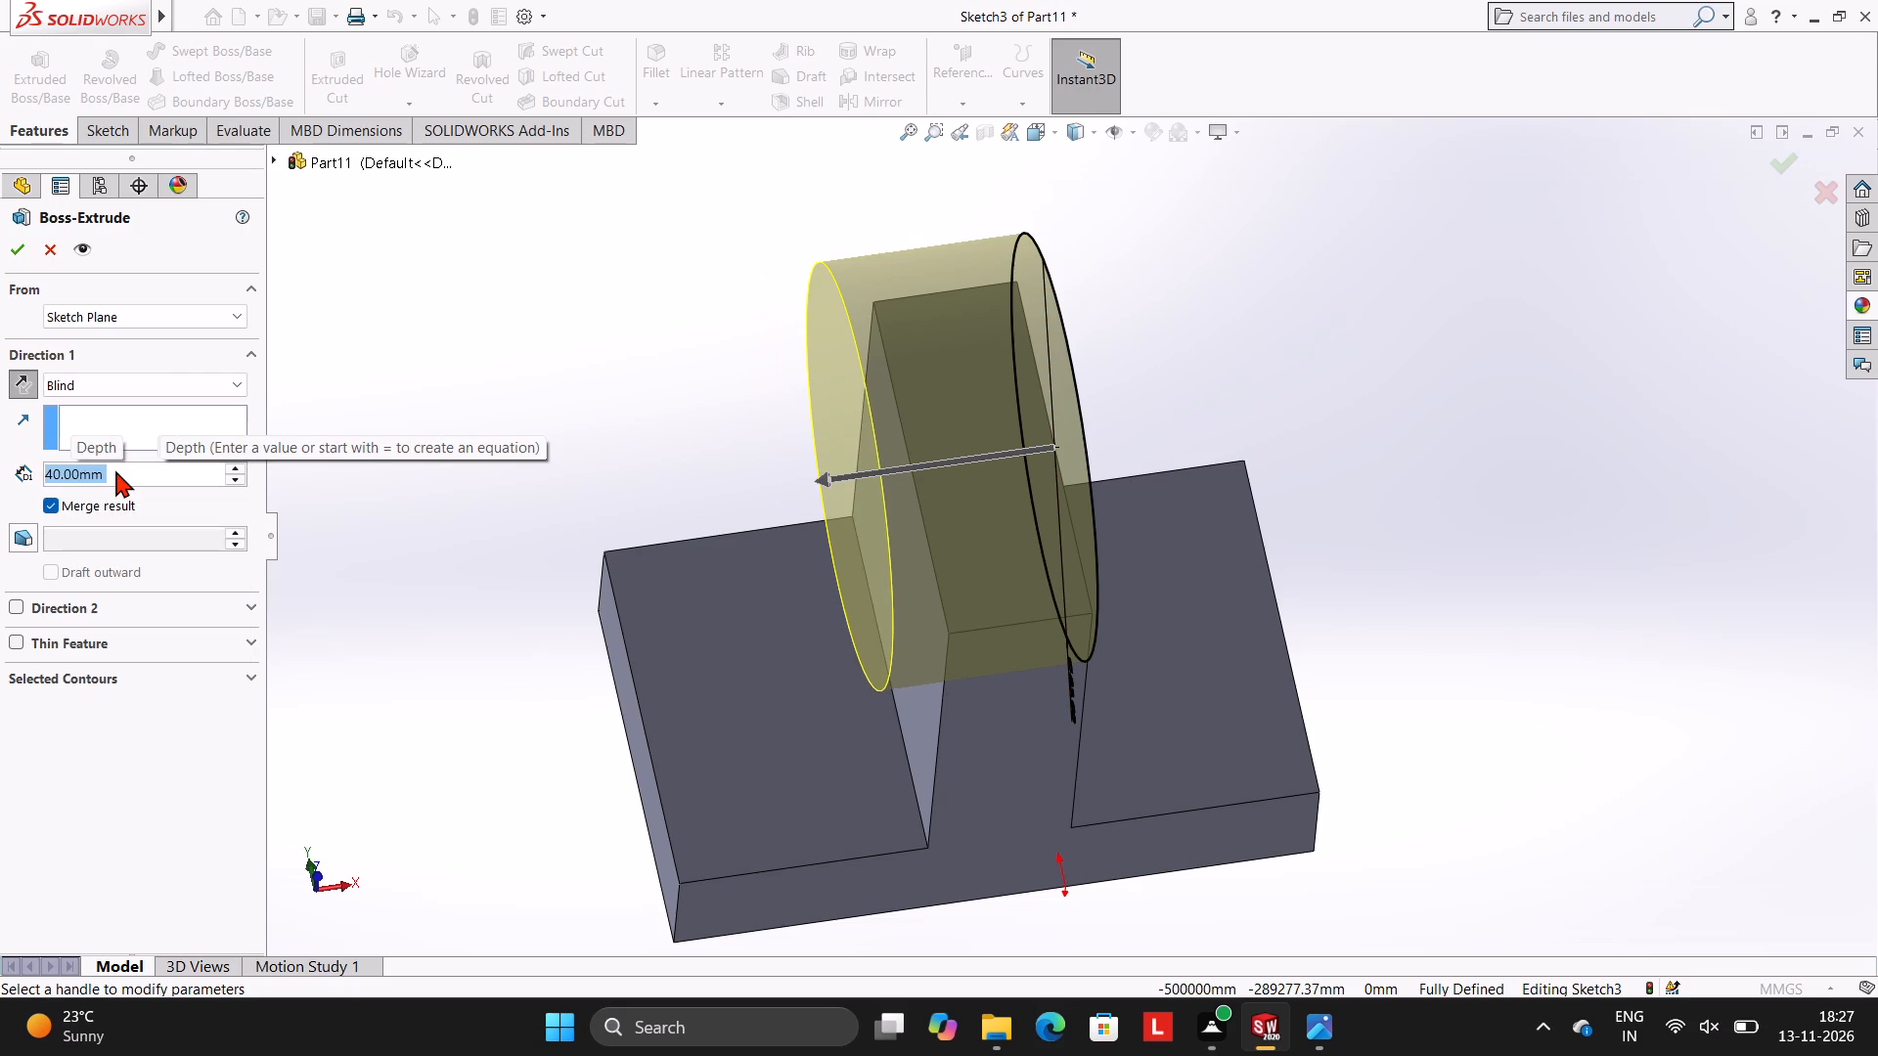
left_click(16, 252)
left_click(454, 321)
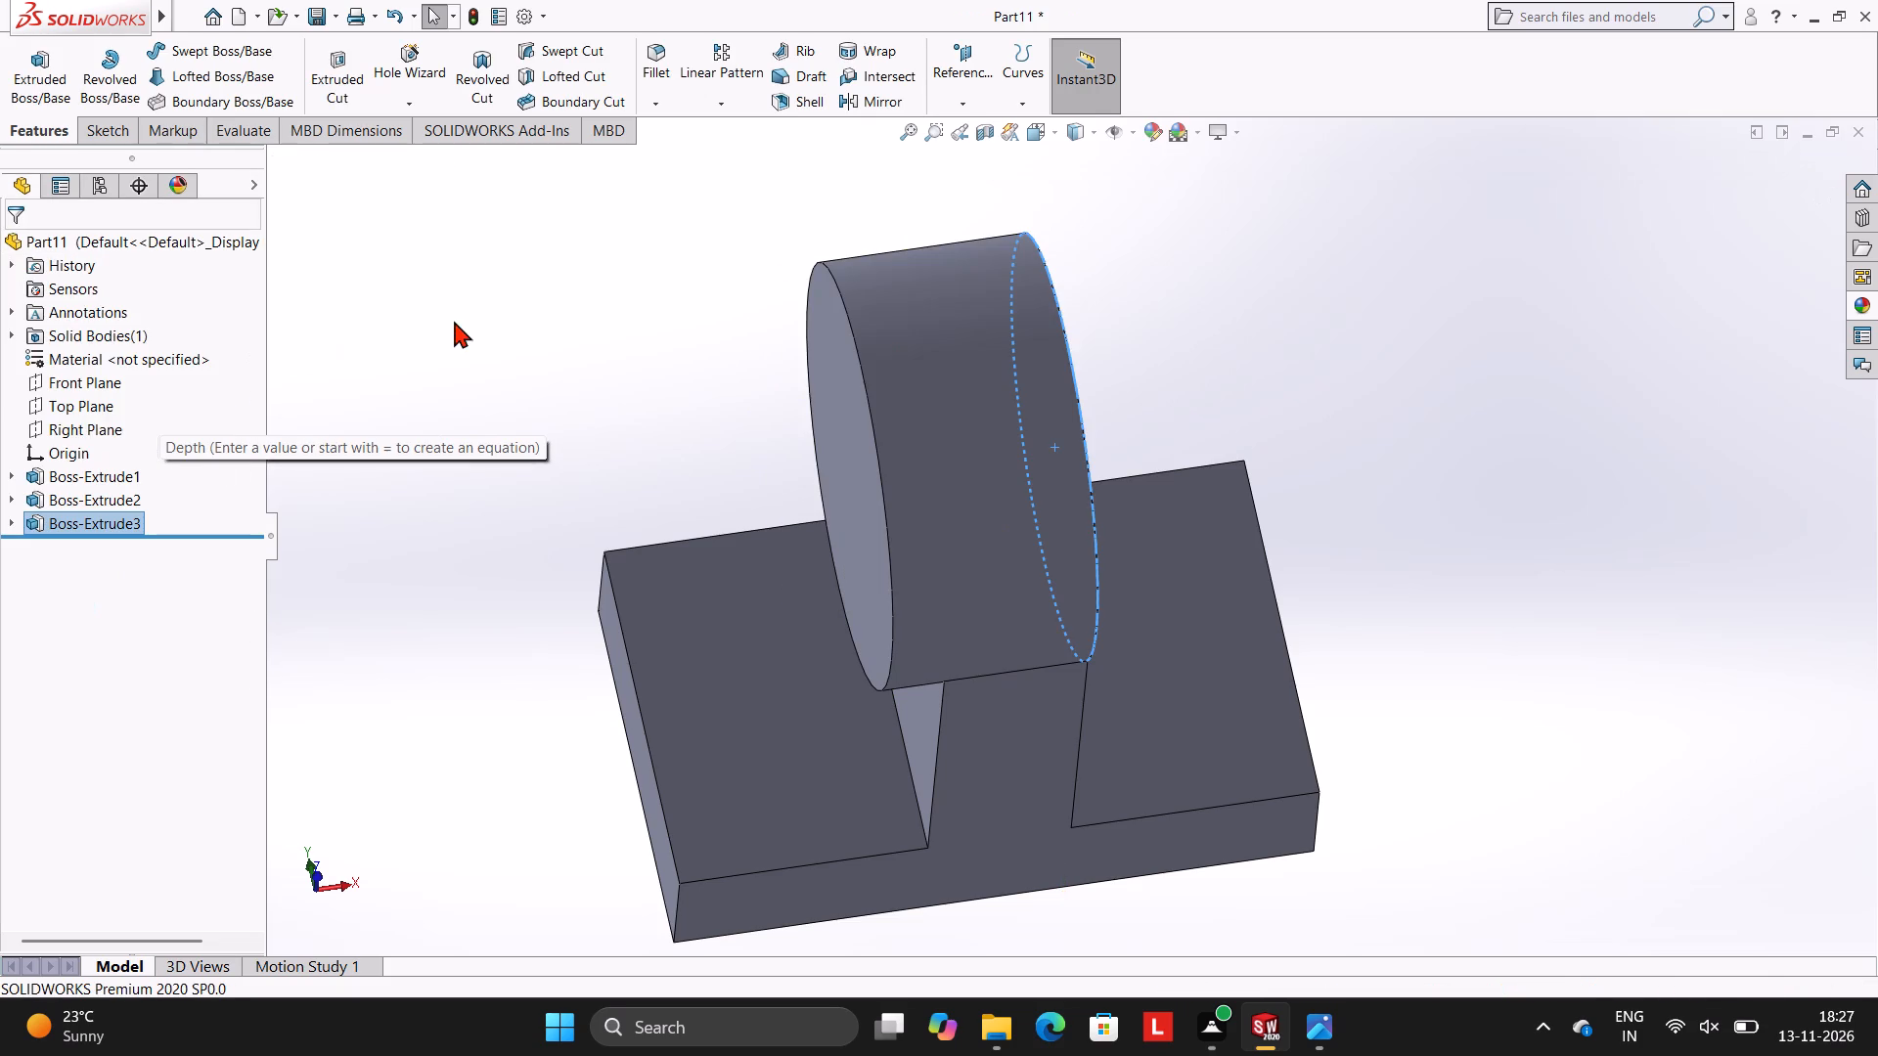
Start a new sketch on the wall's +X side face, which now includes the disc's round end.
middle_click_drag(966, 545, 943, 351)
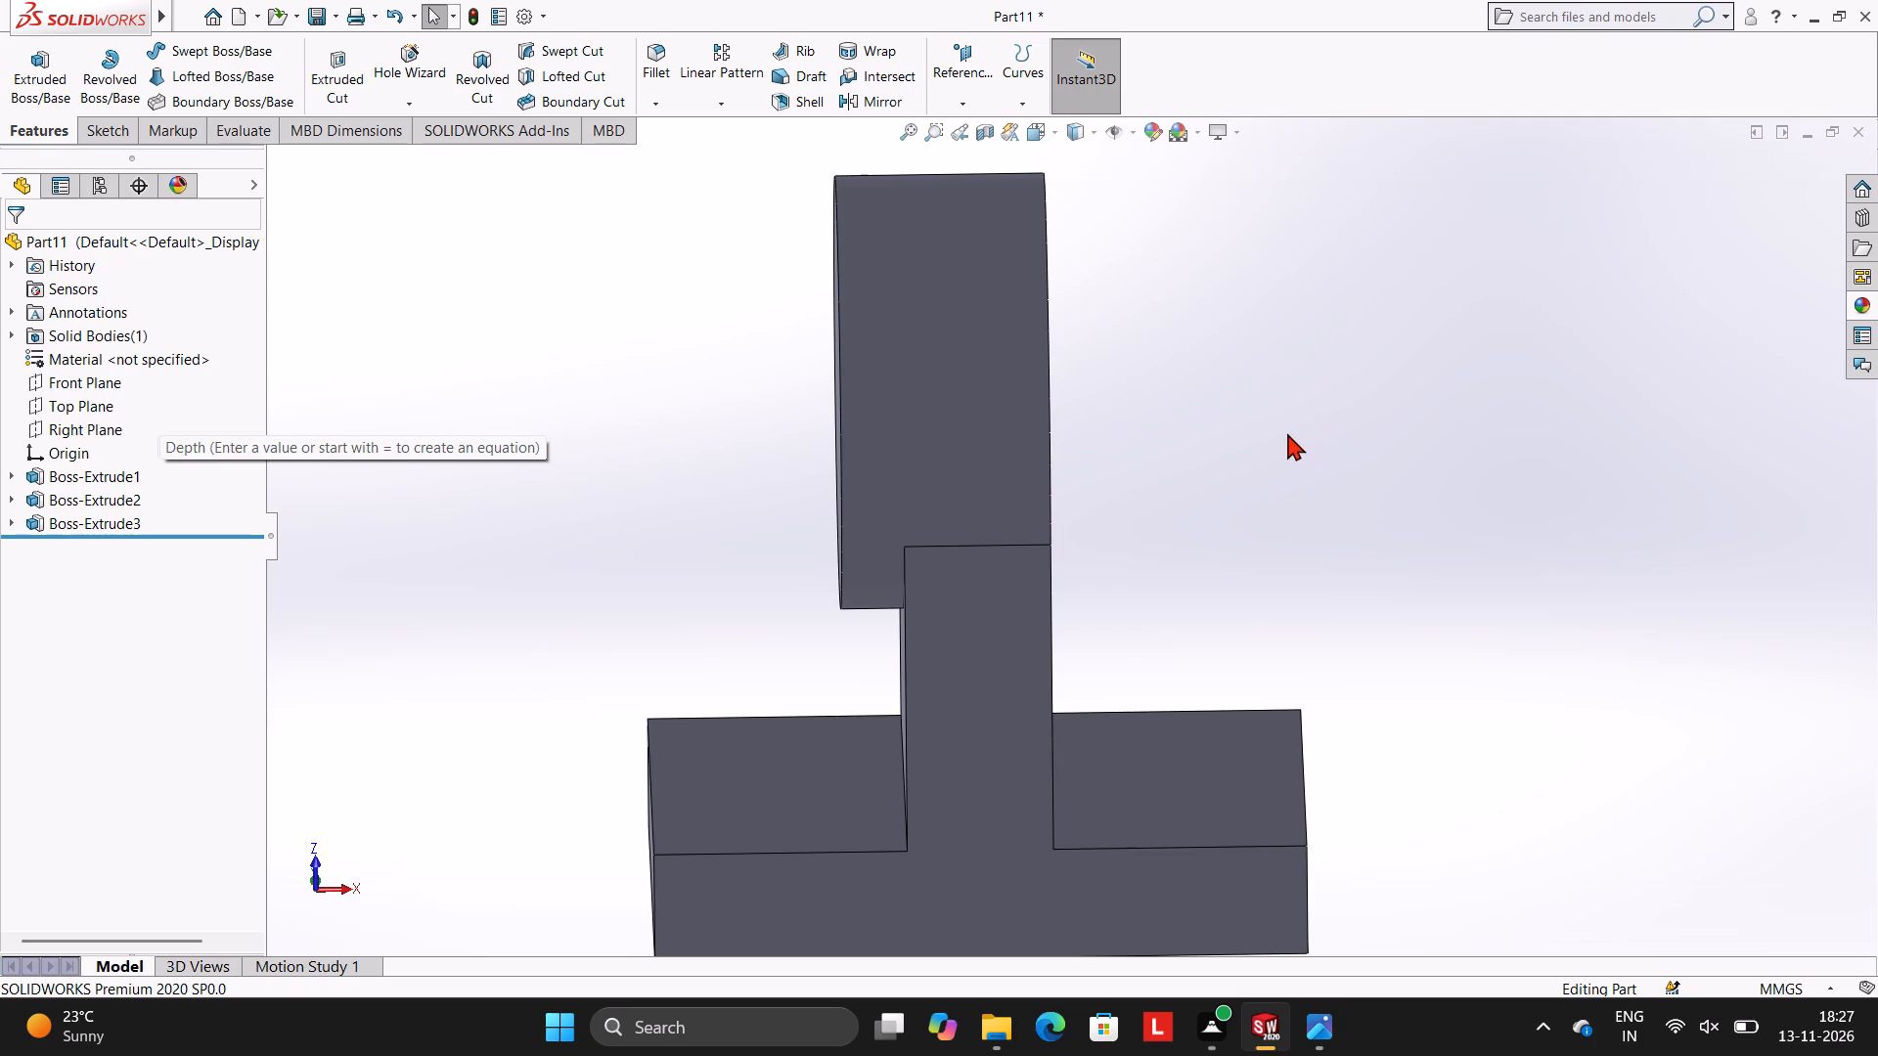
middle_click_drag(1260, 437, 1114, 401)
left_click(983, 369)
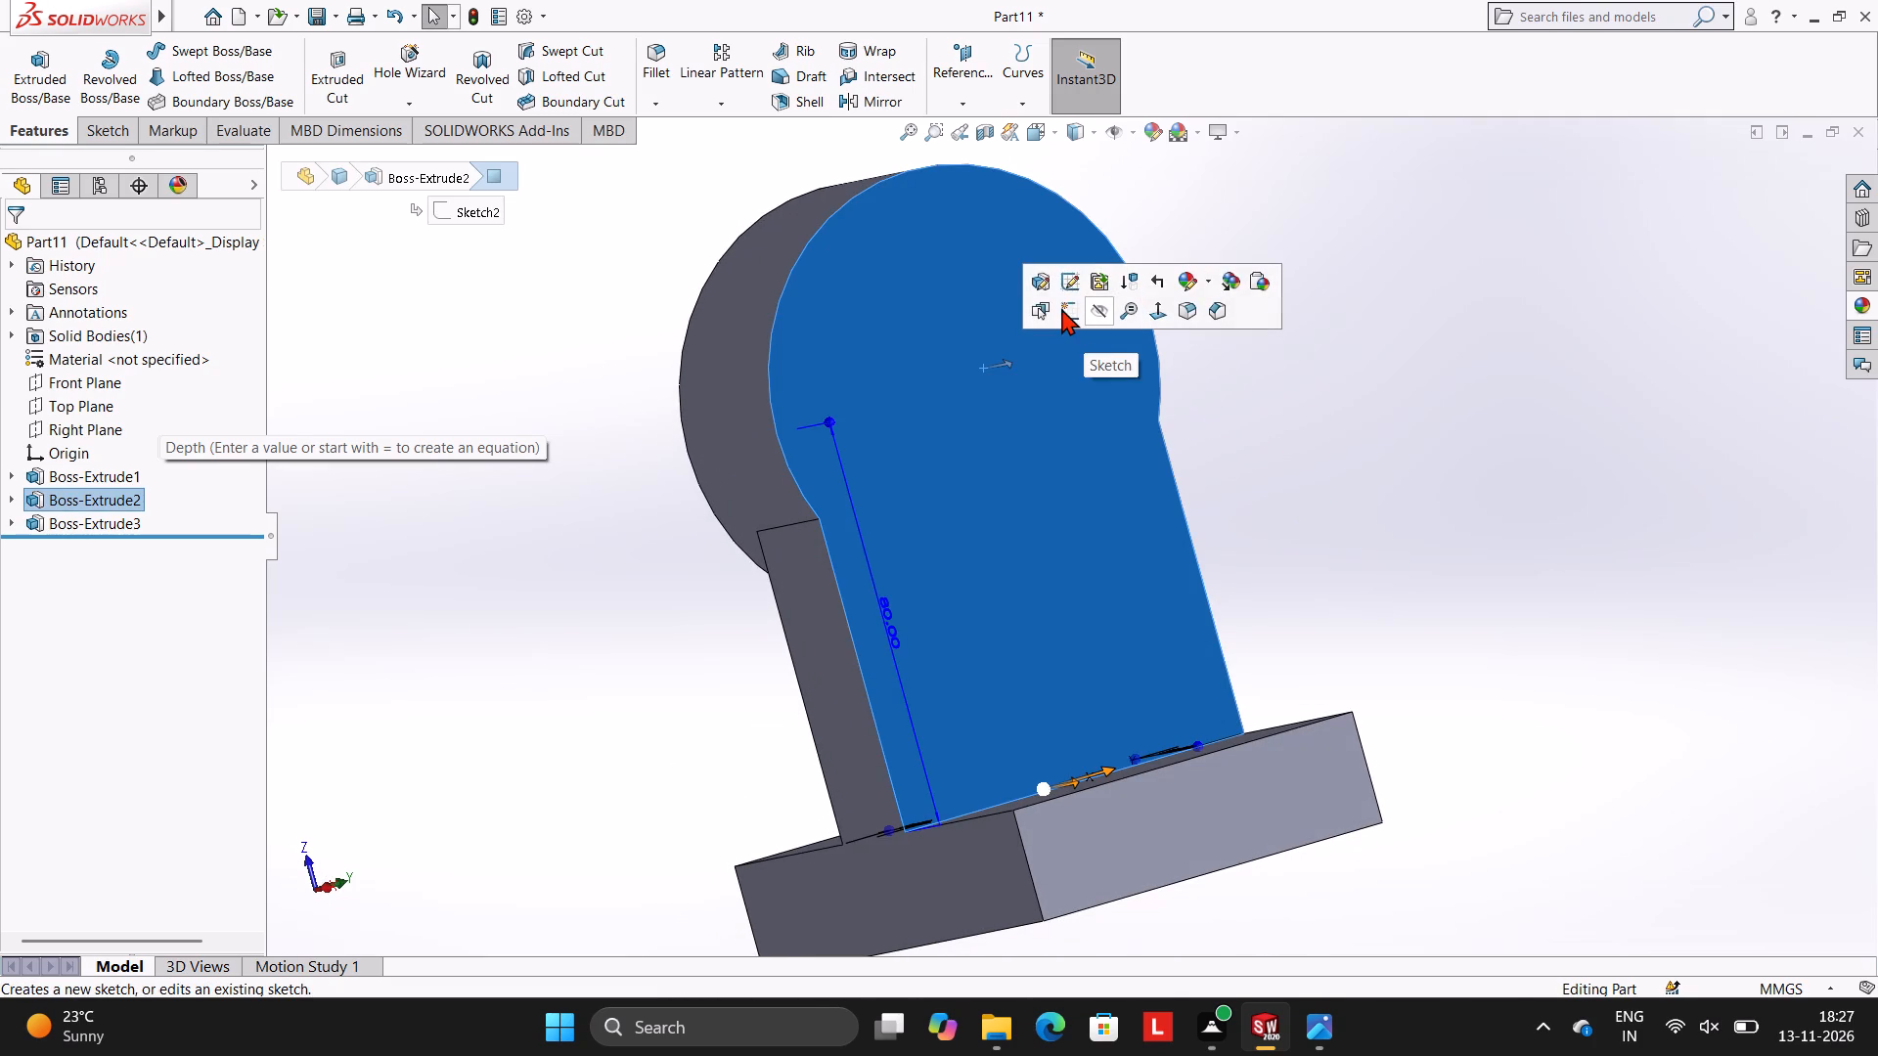
left_click(1061, 308)
key("ctrl+8")
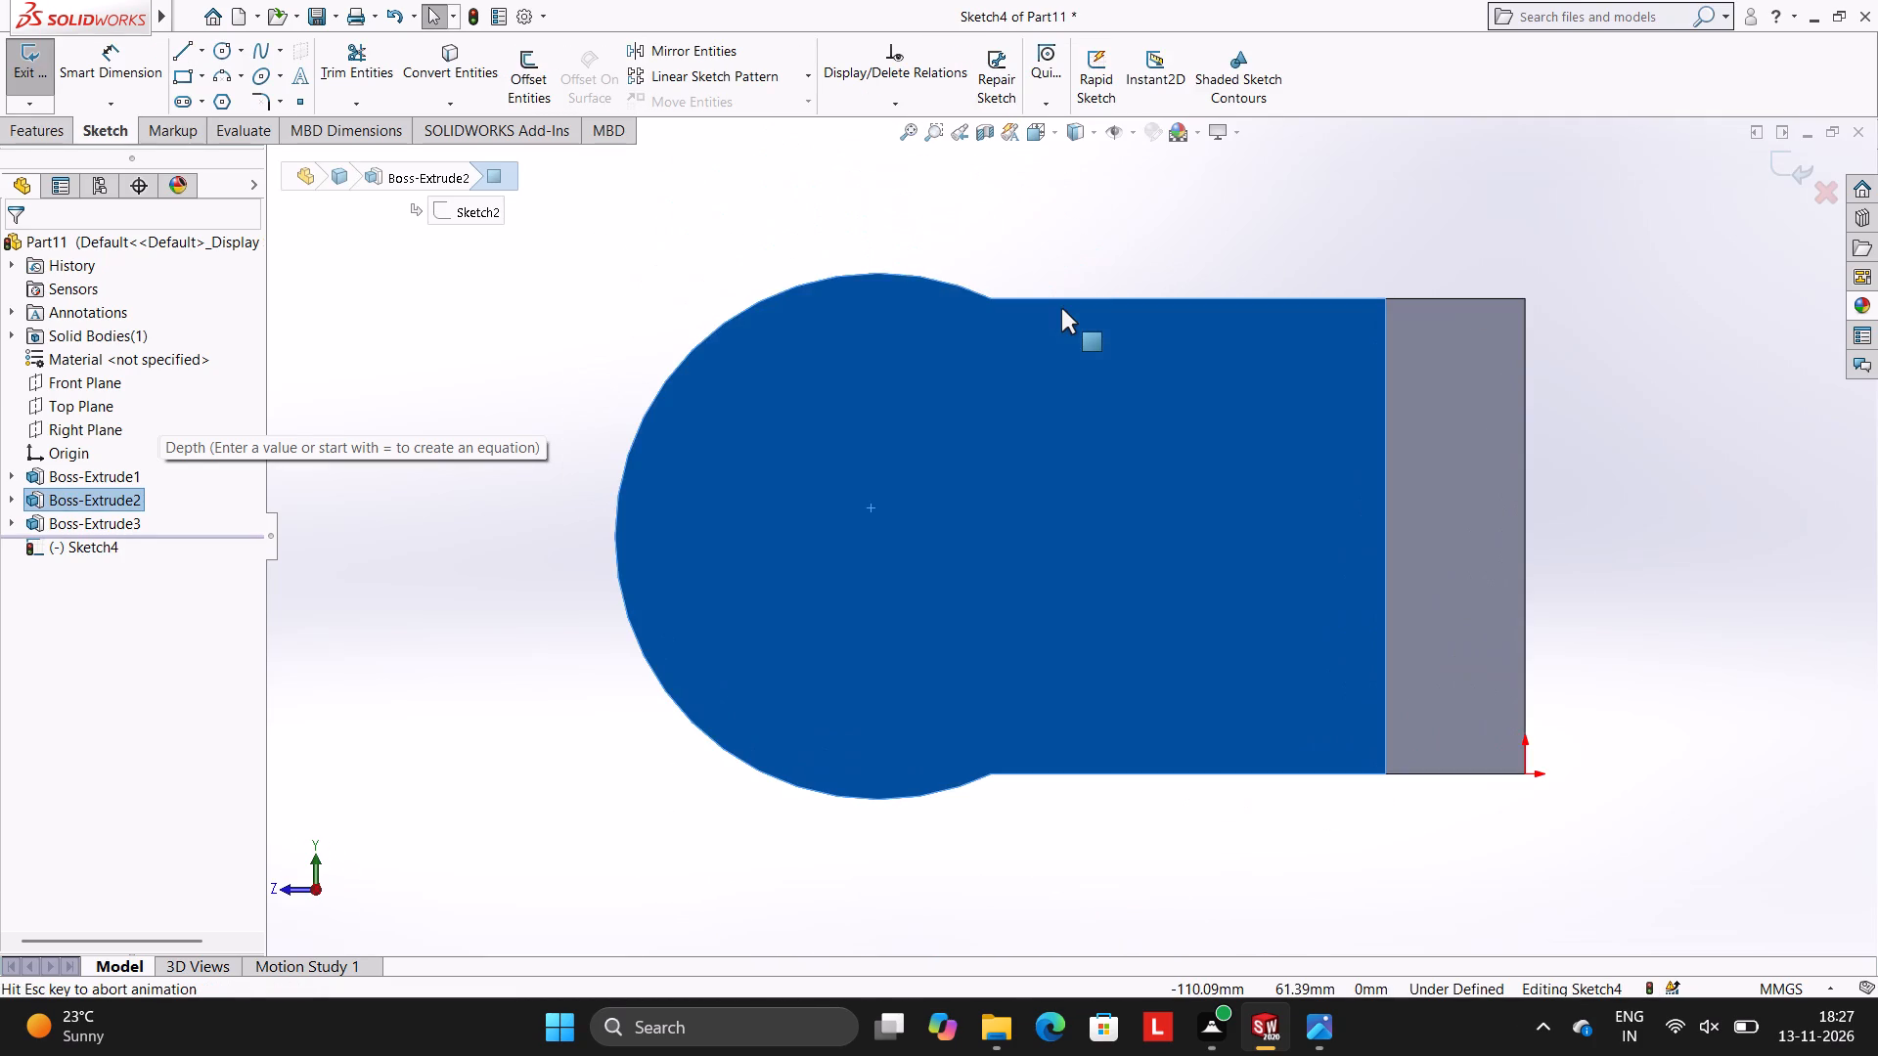
scroll(967, 556, "up", 2)
scroll(970, 551, "down", 2)
Sketch a circle concentric with the disc and matching its outer edge, and dimension its diameter as 83 mm.
left_click(218, 43)
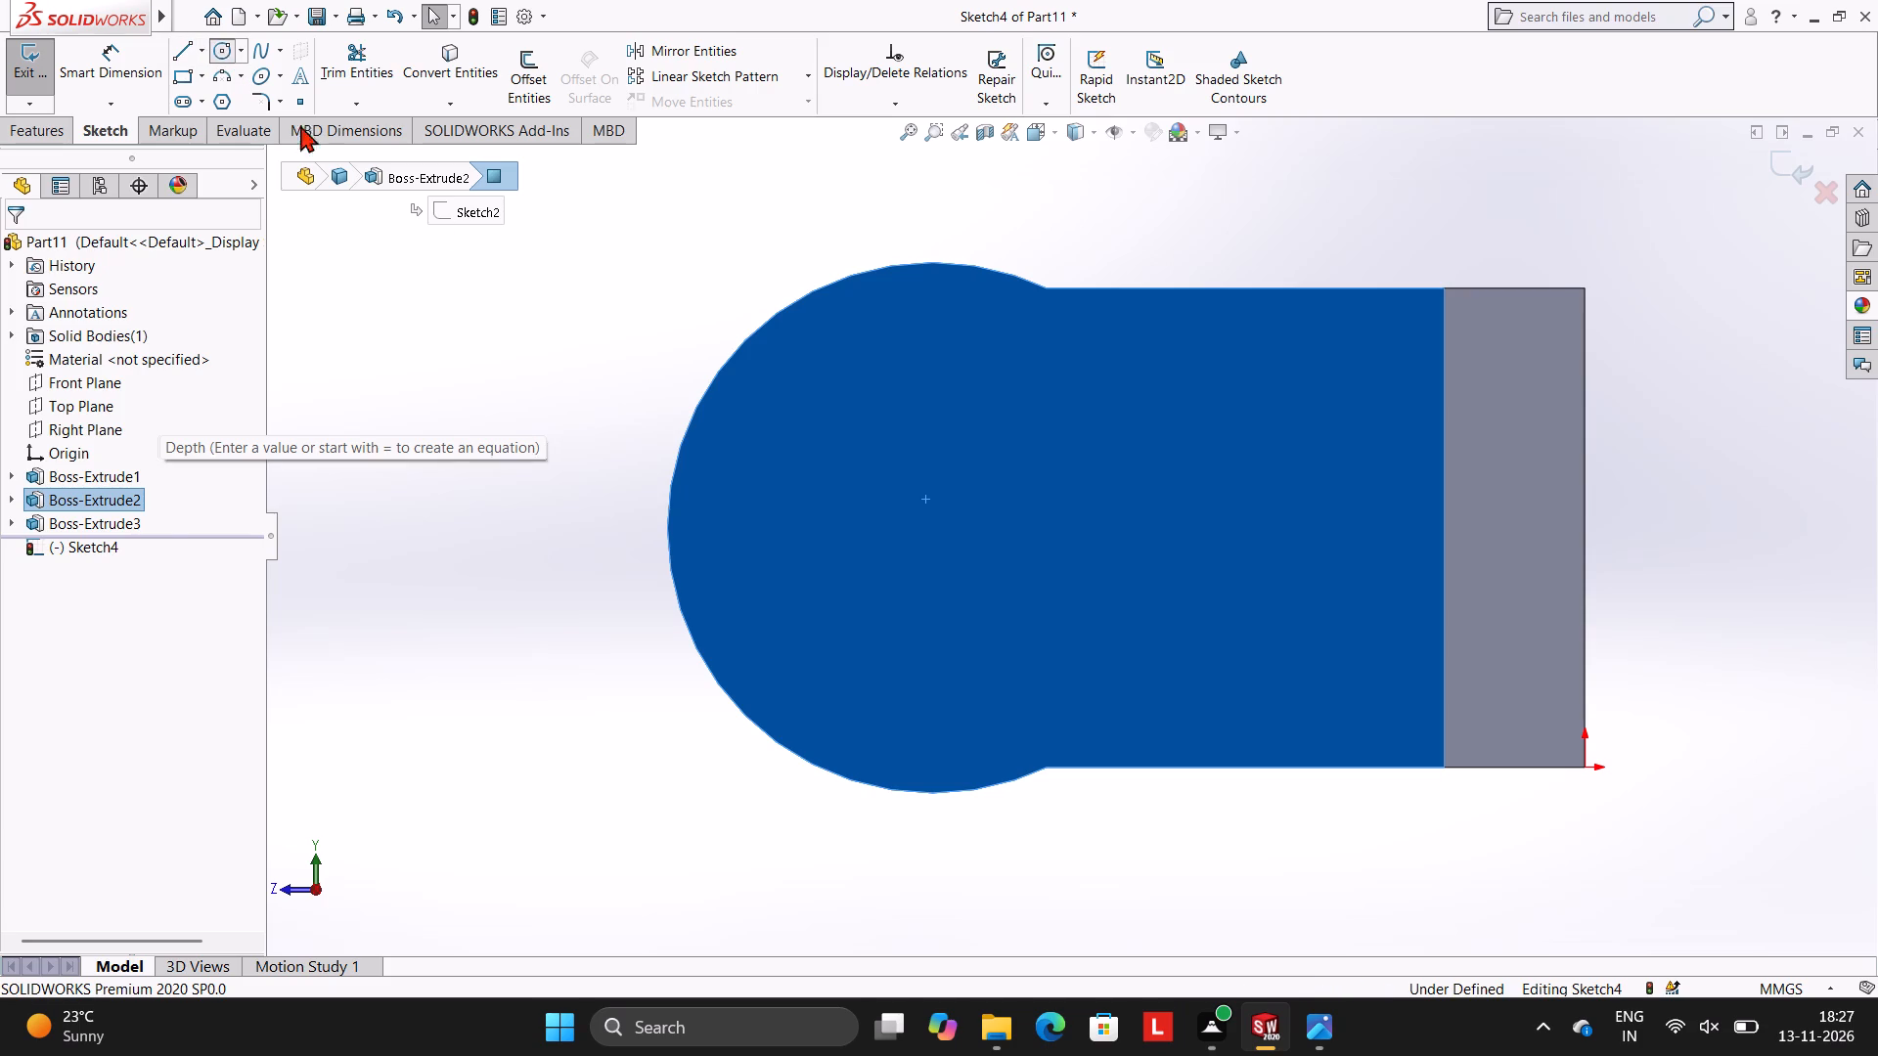
left_click(933, 528)
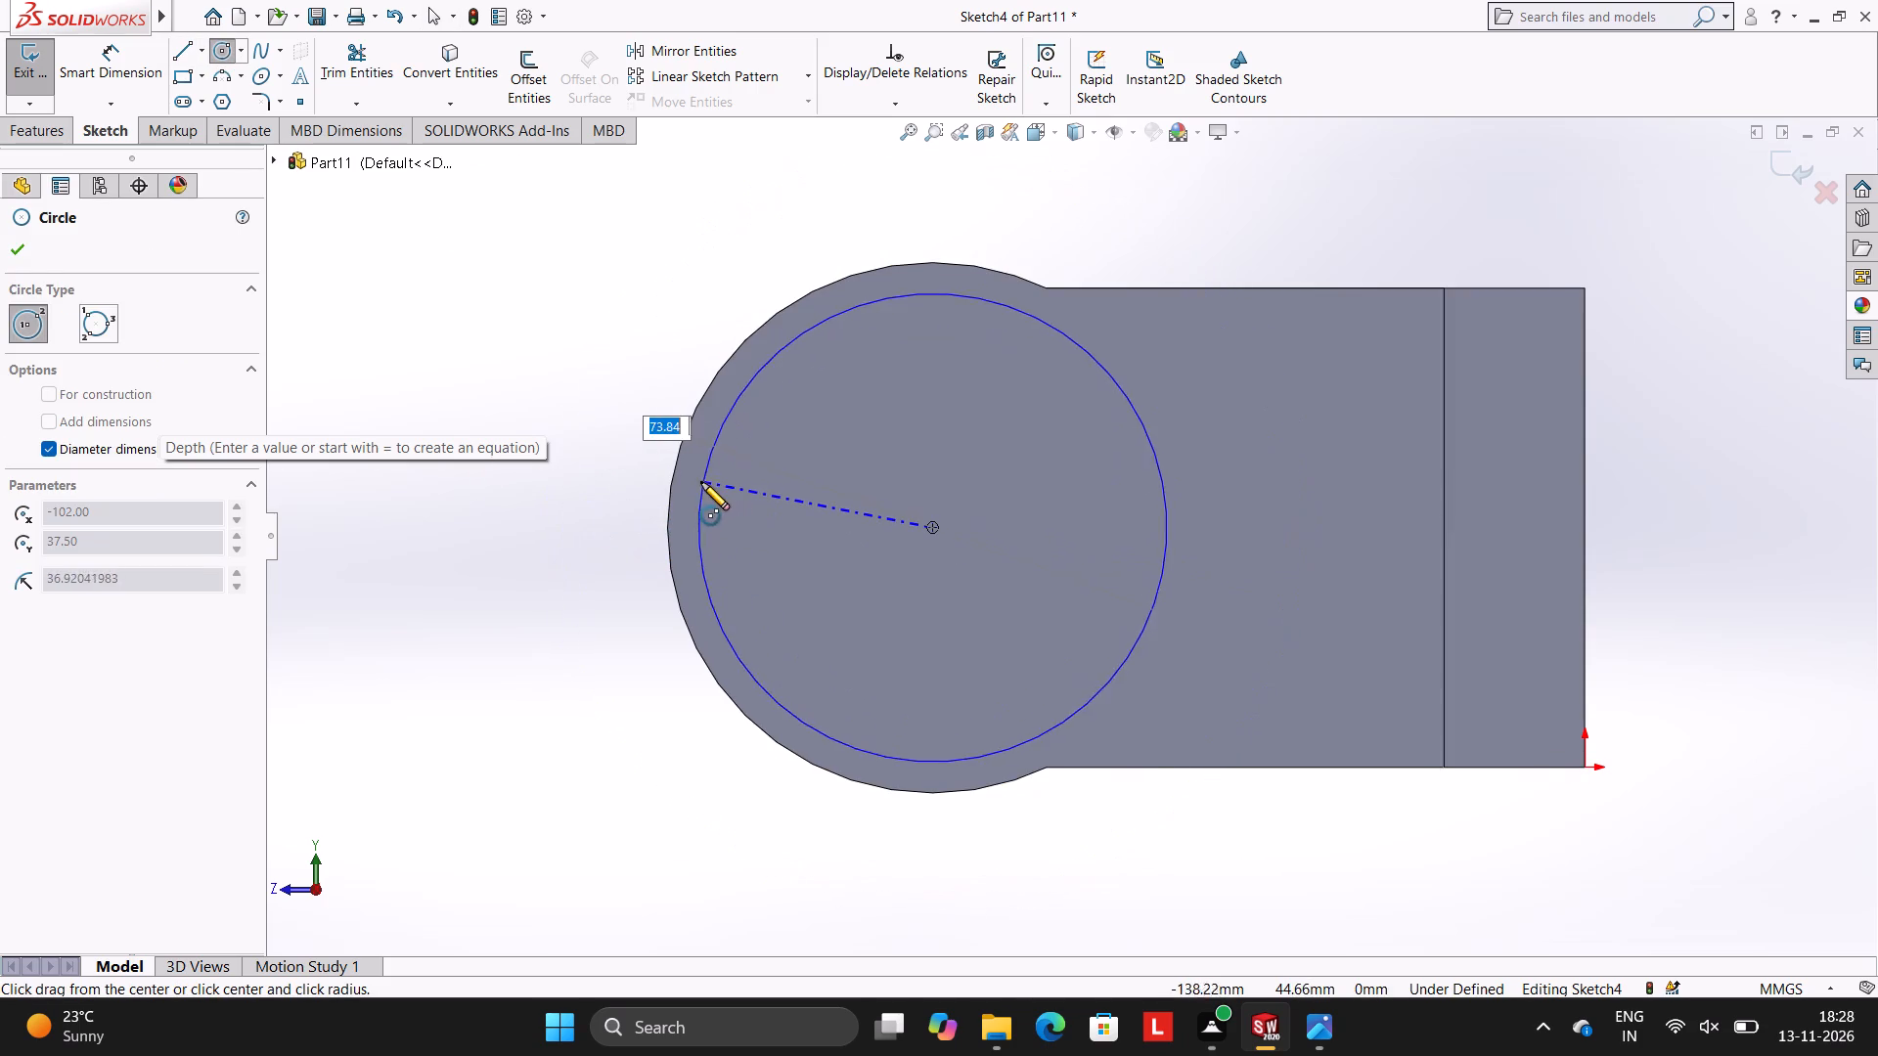
left_click(673, 483)
key("Escape")
key("Escape")
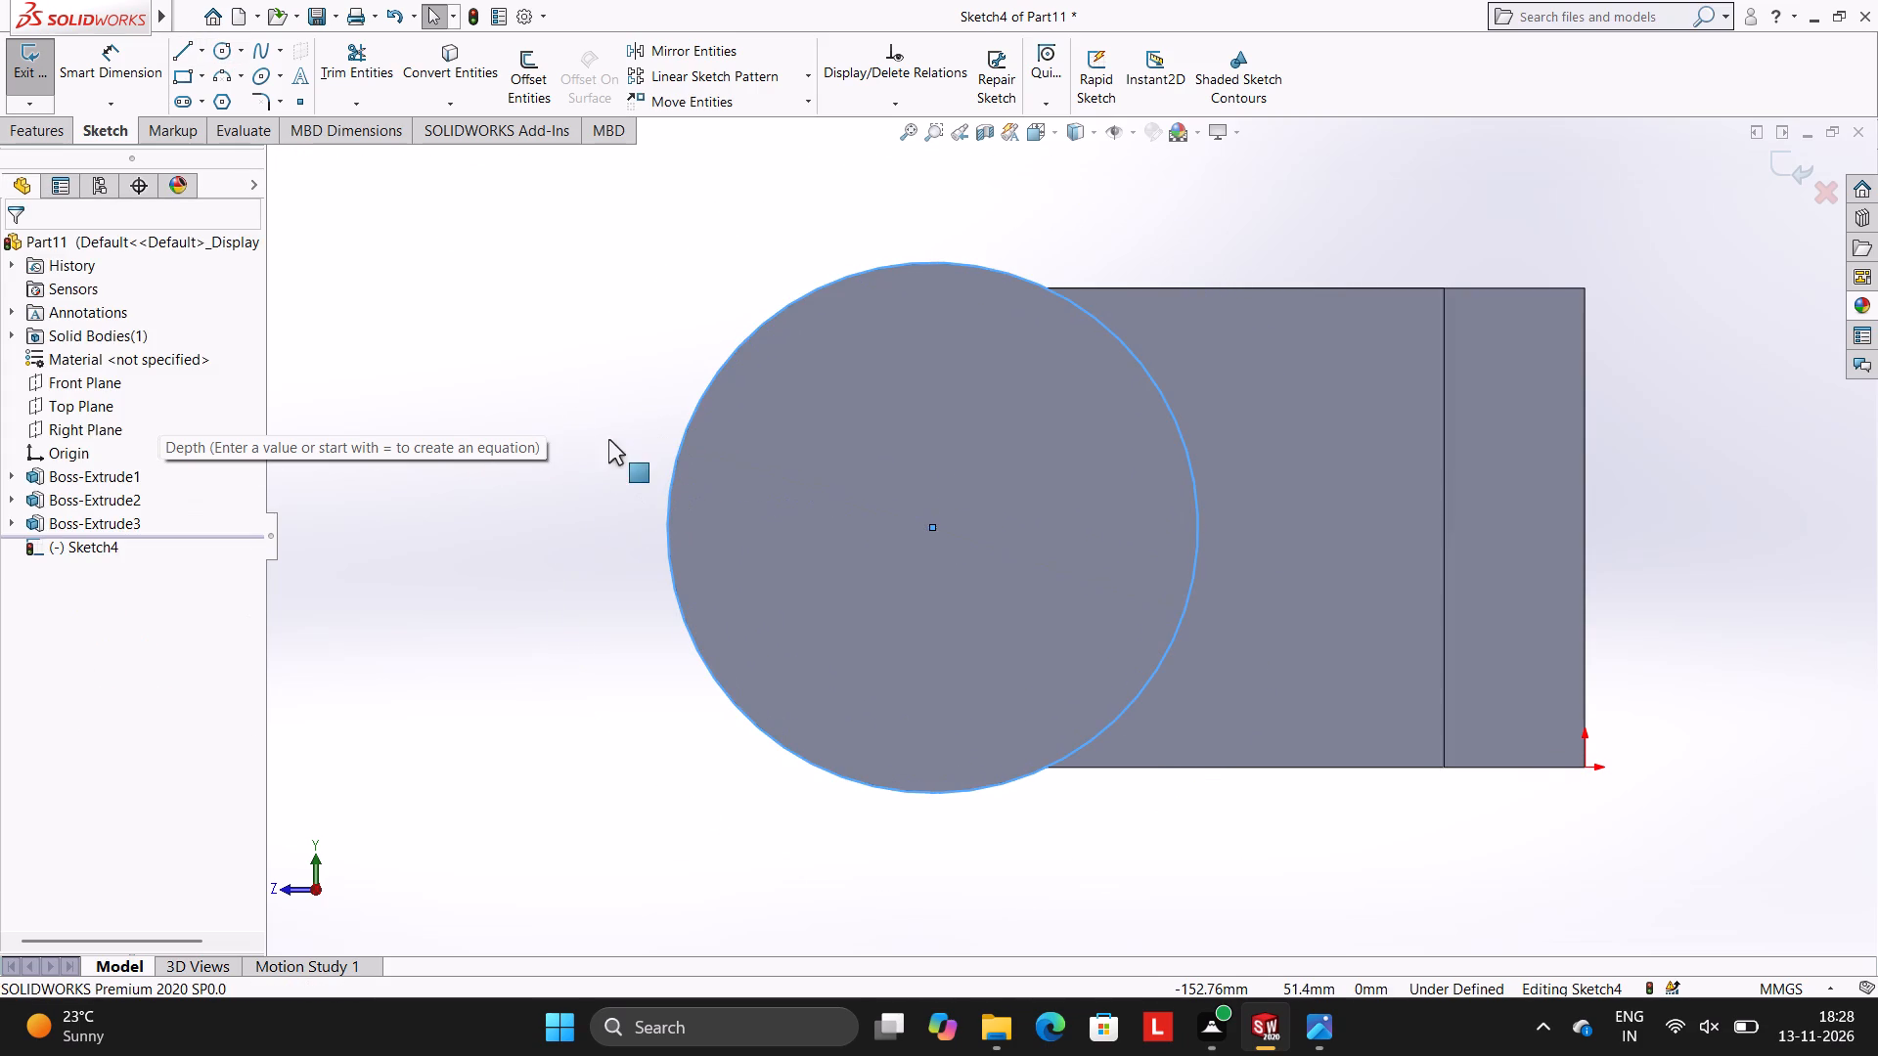
key("Escape")
key("Escape")
key("Escape")
left_click(112, 66)
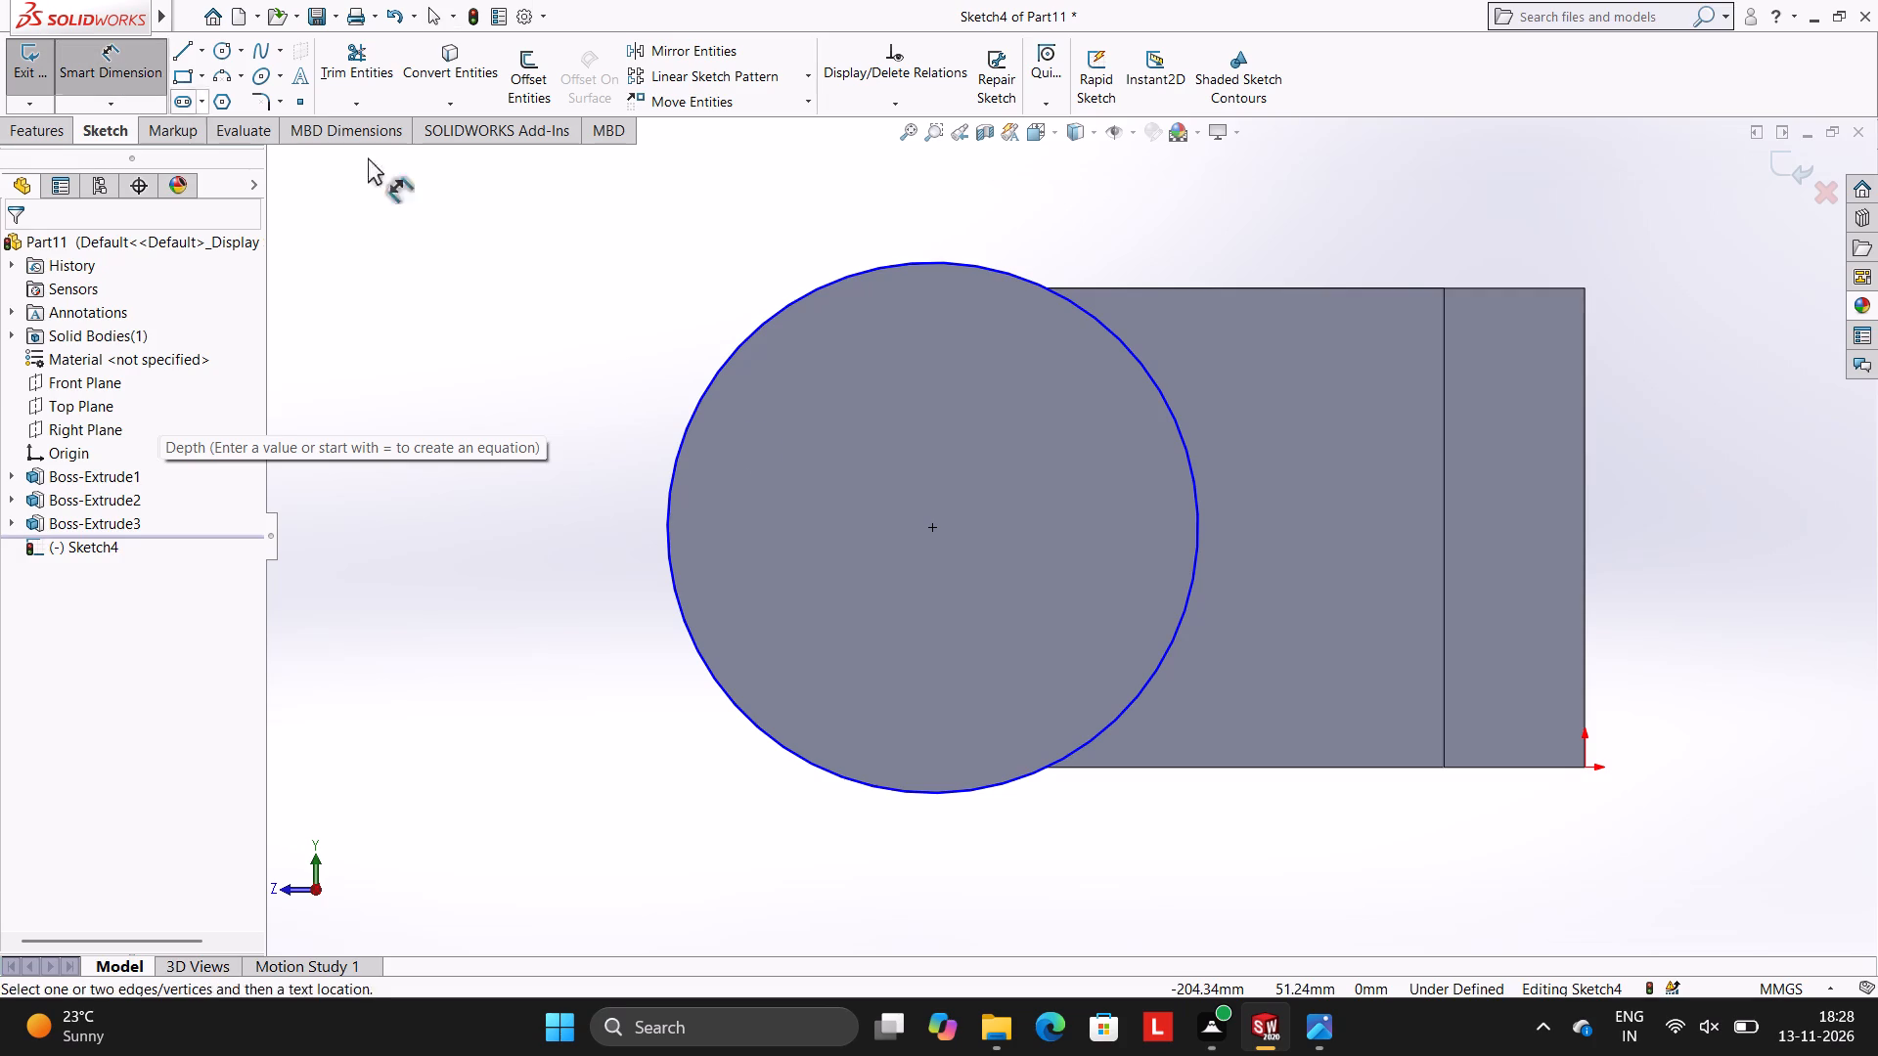
left_click(1176, 623)
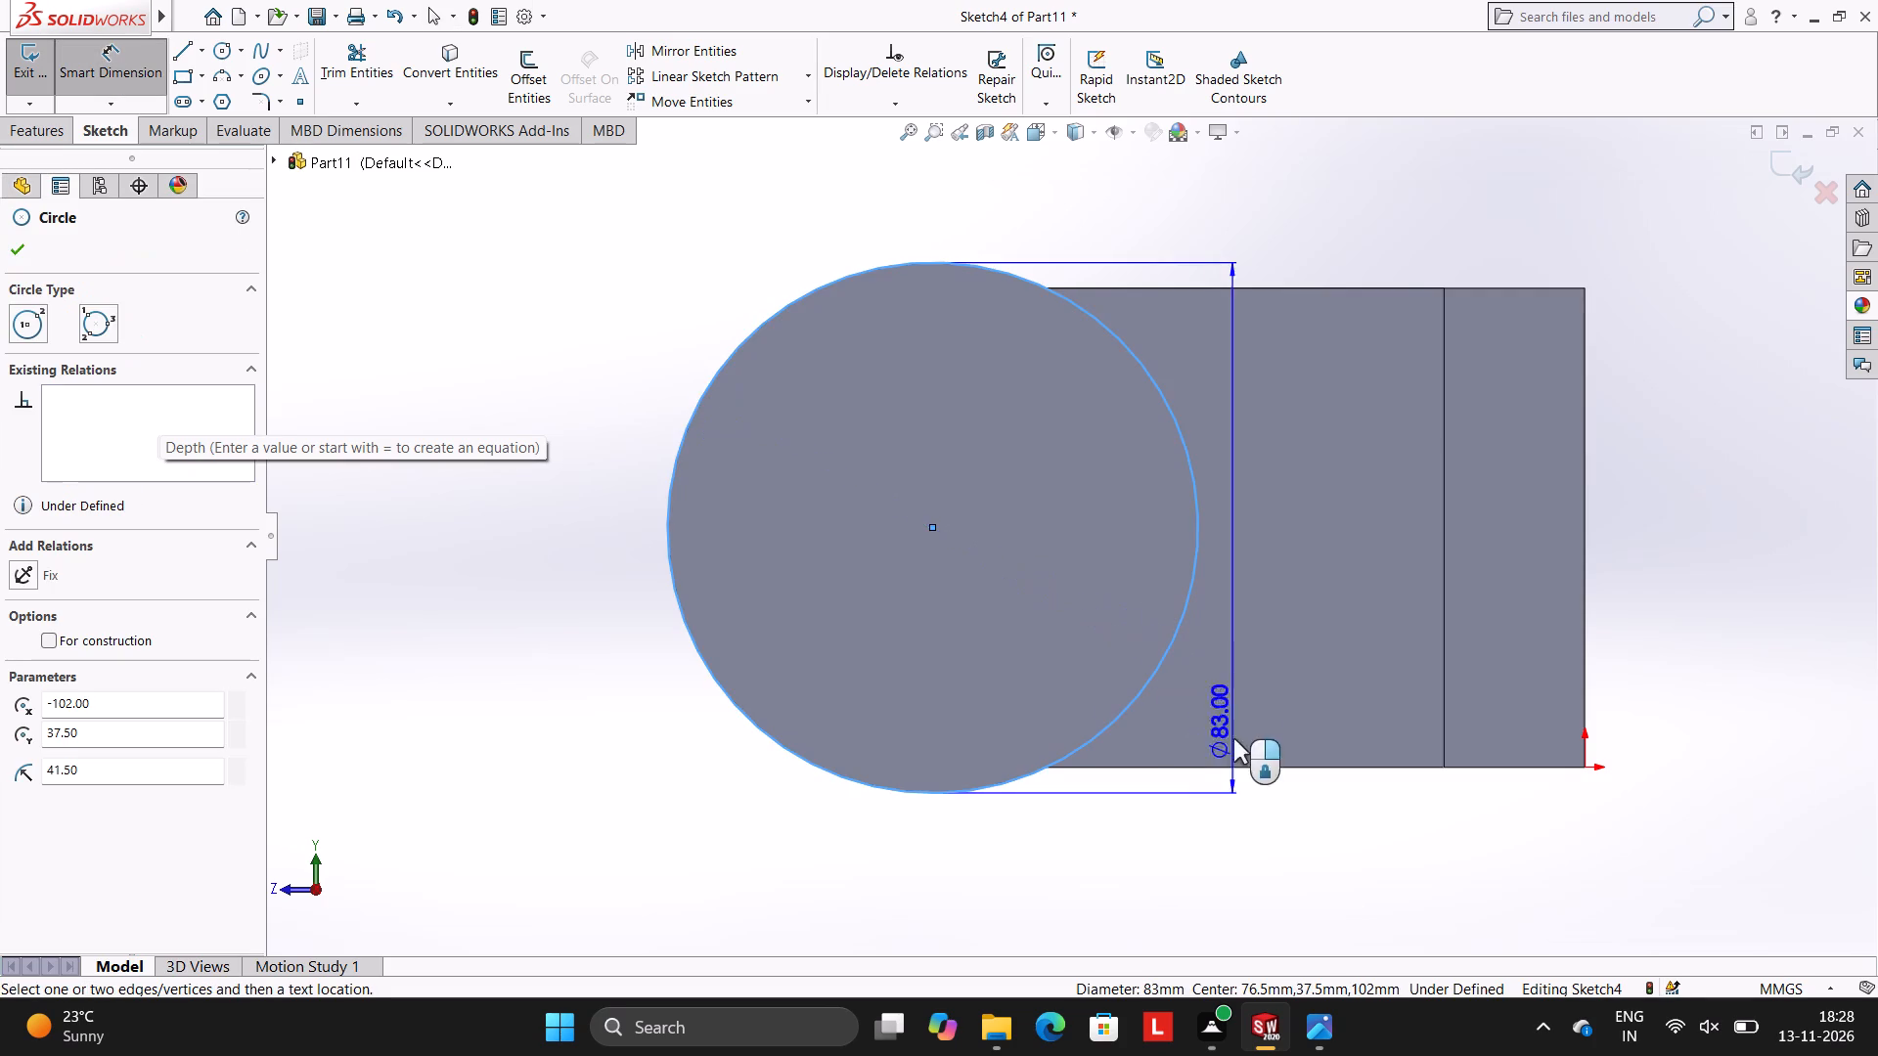
left_click(1195, 819)
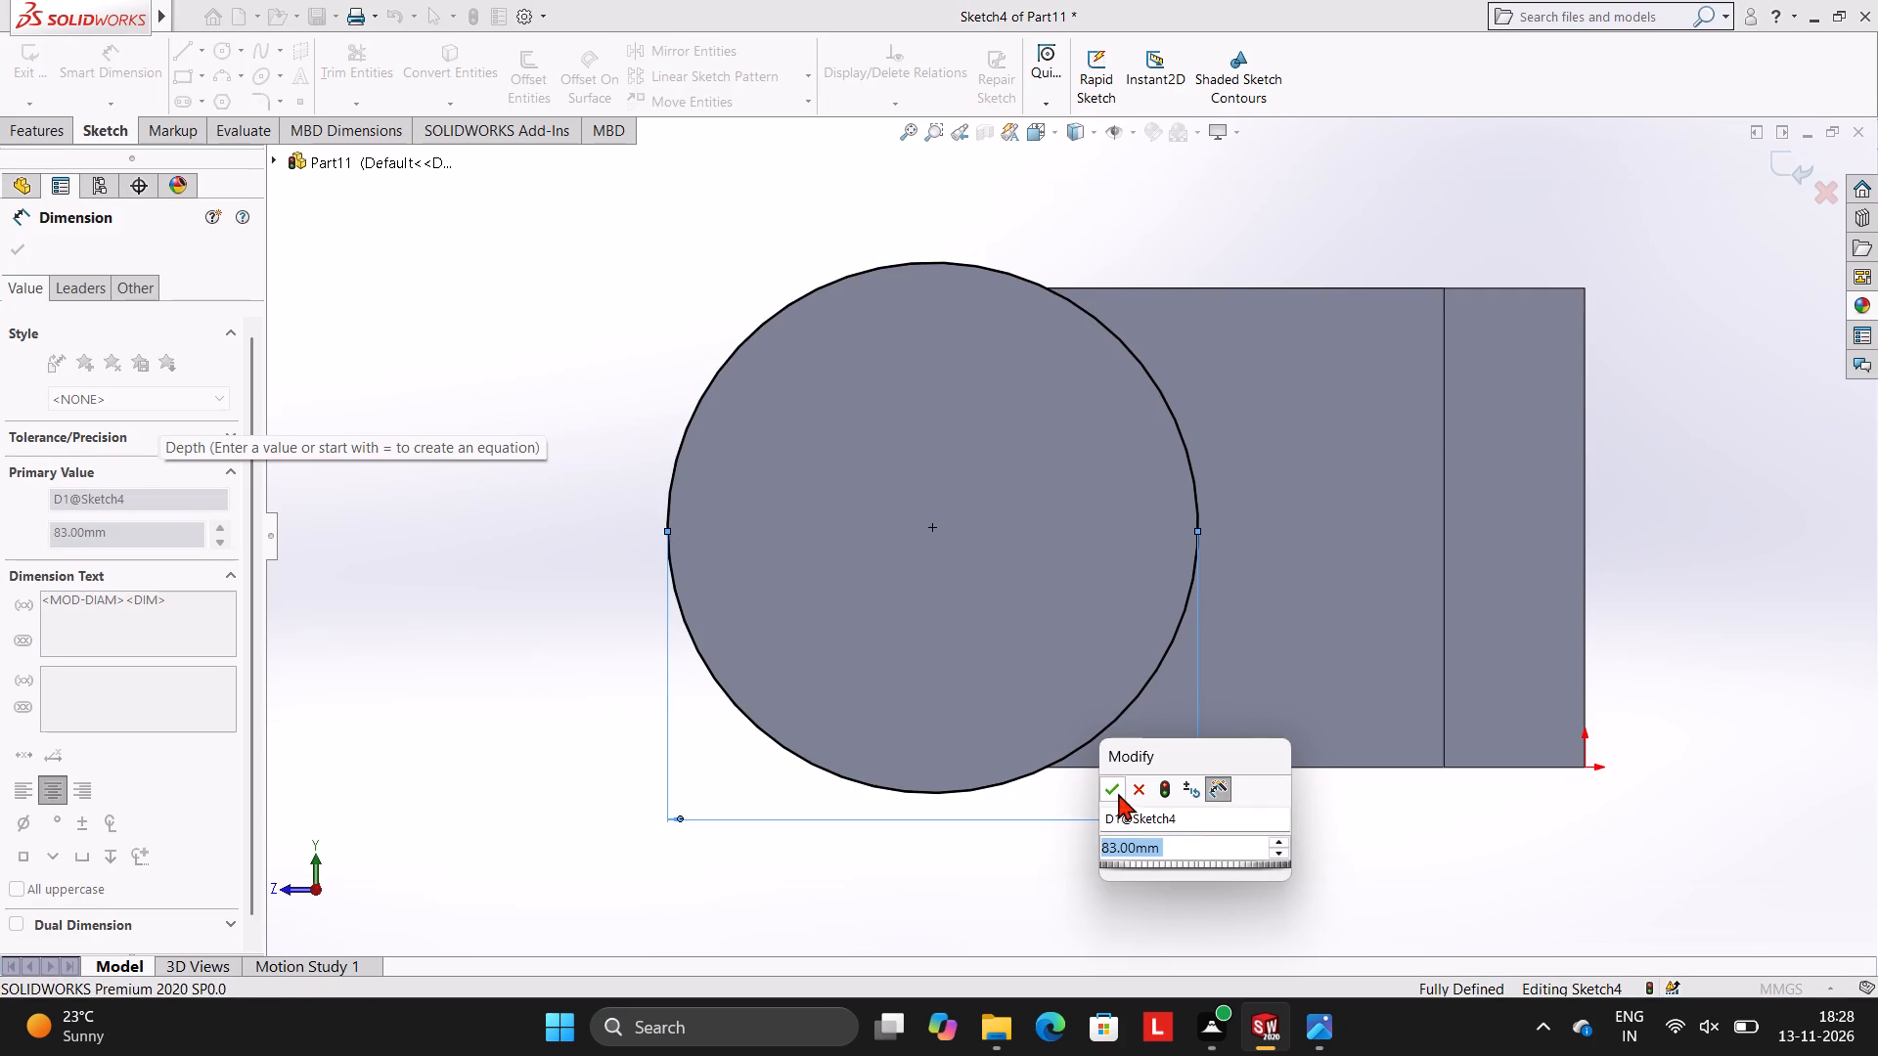
left_click(1118, 793)
left_click(1084, 627)
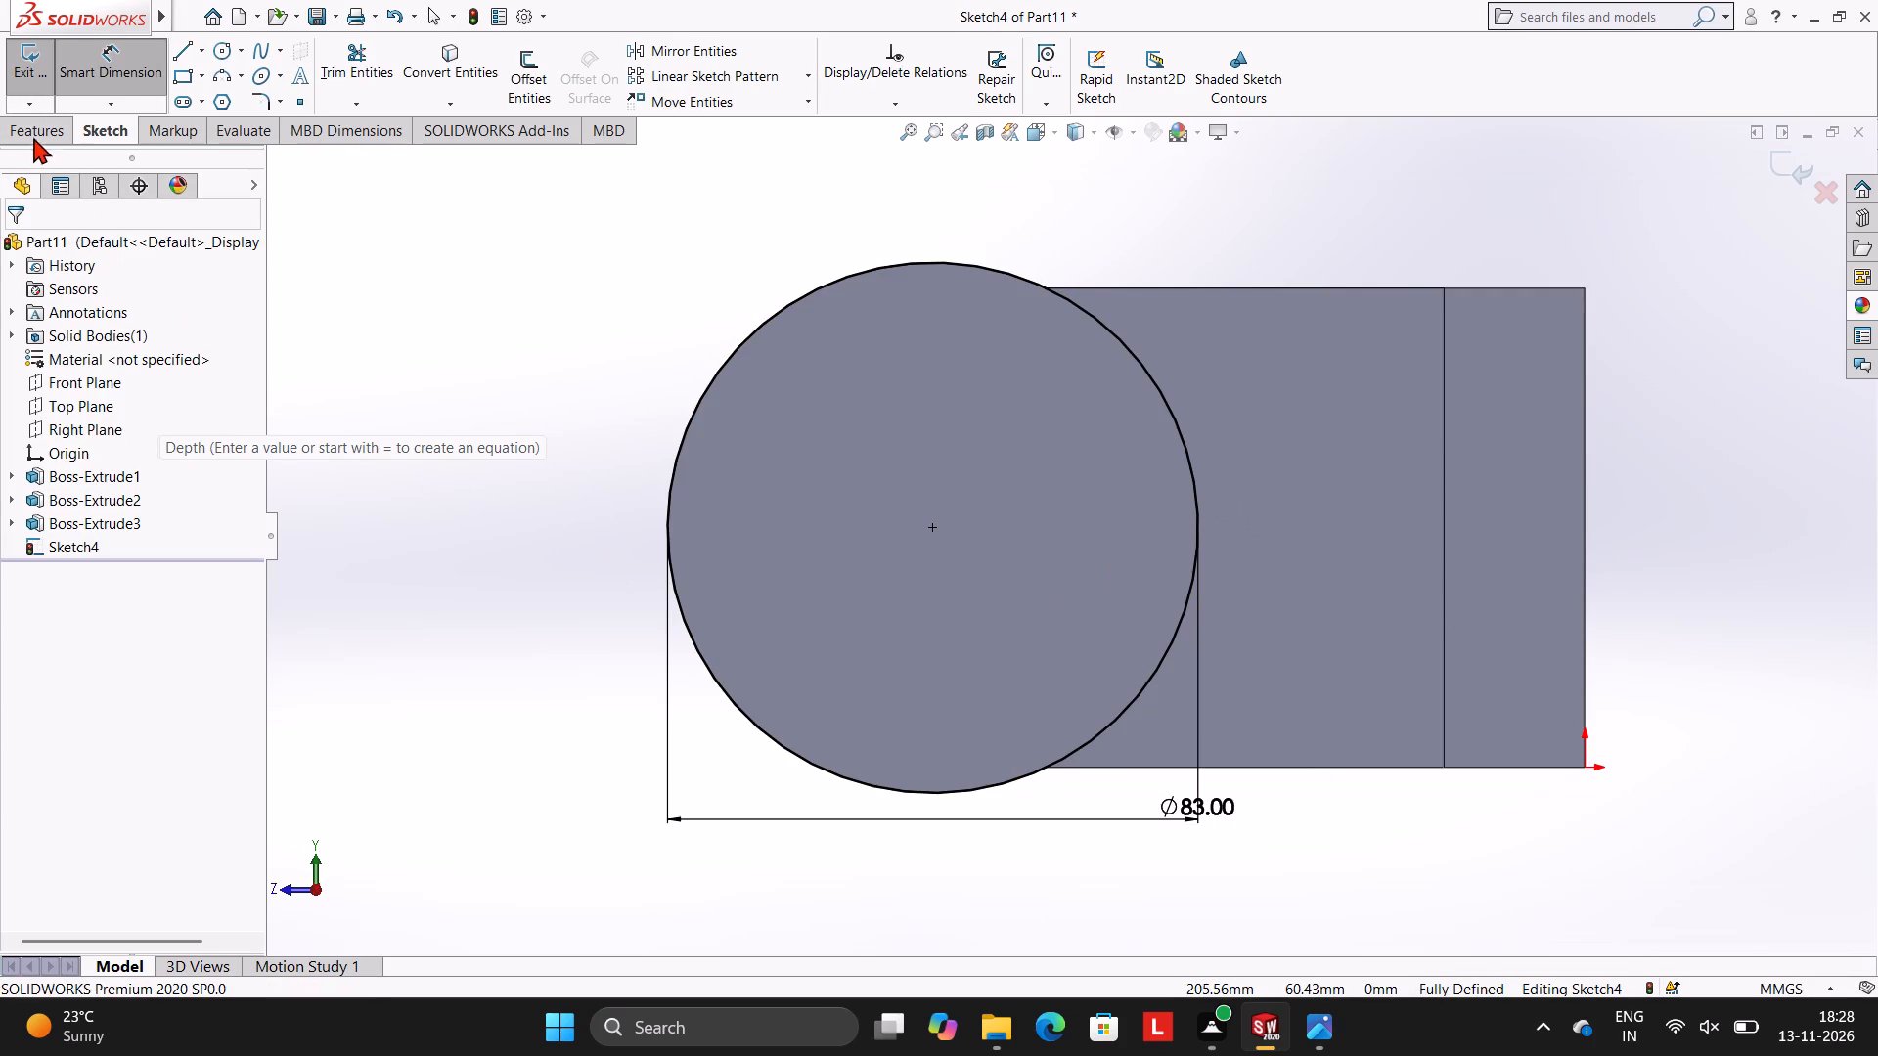
Extrude the new 83 mm circle as a blind boss 10 mm outward from the wall face, merged with the part.
left_click(33, 131)
left_click(41, 71)
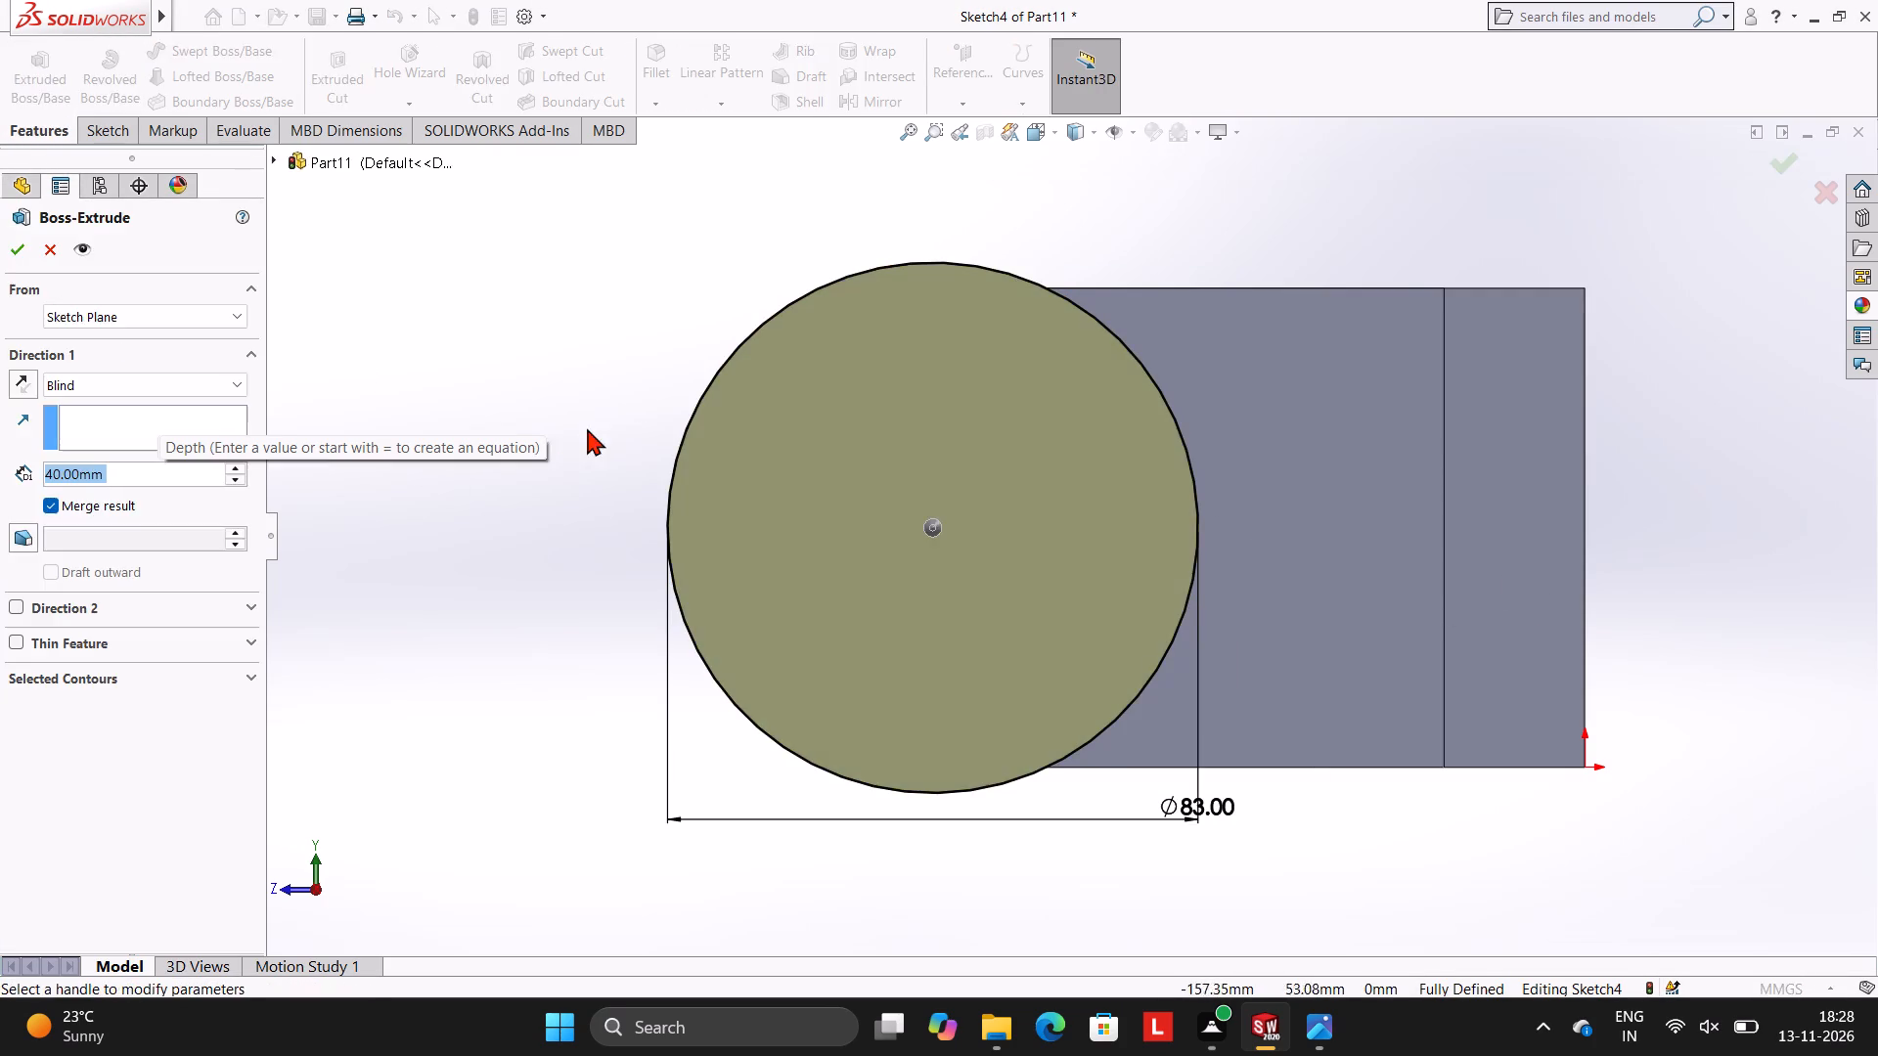
middle_click_drag(609, 338, 799, 337)
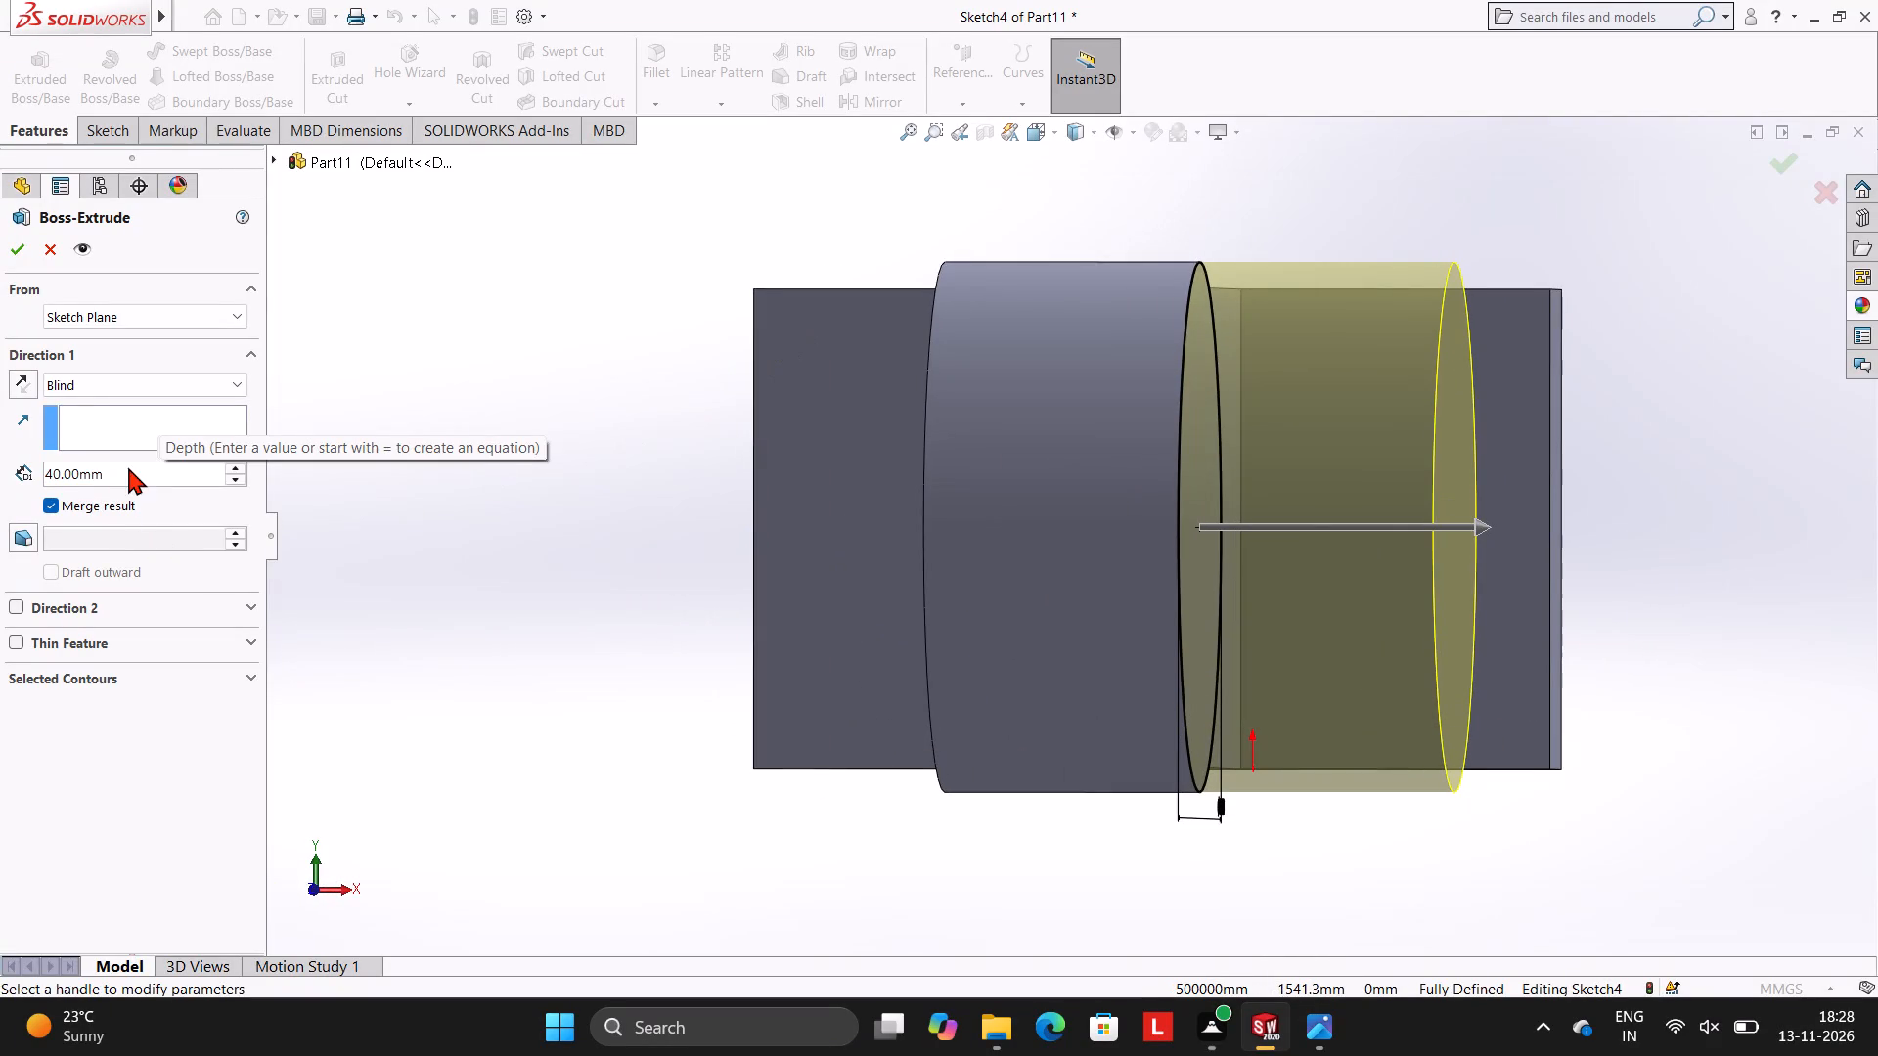
left_click(128, 467)
key("BackSpace")
key("BackSpace")
key("BackSpace")
key("BackSpace")
key("BackSpace")
key("BackSpace")
key("BackSpace")
key("BackSpace")
key("BackSpace")
key("BackSpace")
key("BackSpace")
key("BackSpace")
key("BackSpace")
key("BackSpace")
key("BackSpace")
key("BackSpace")
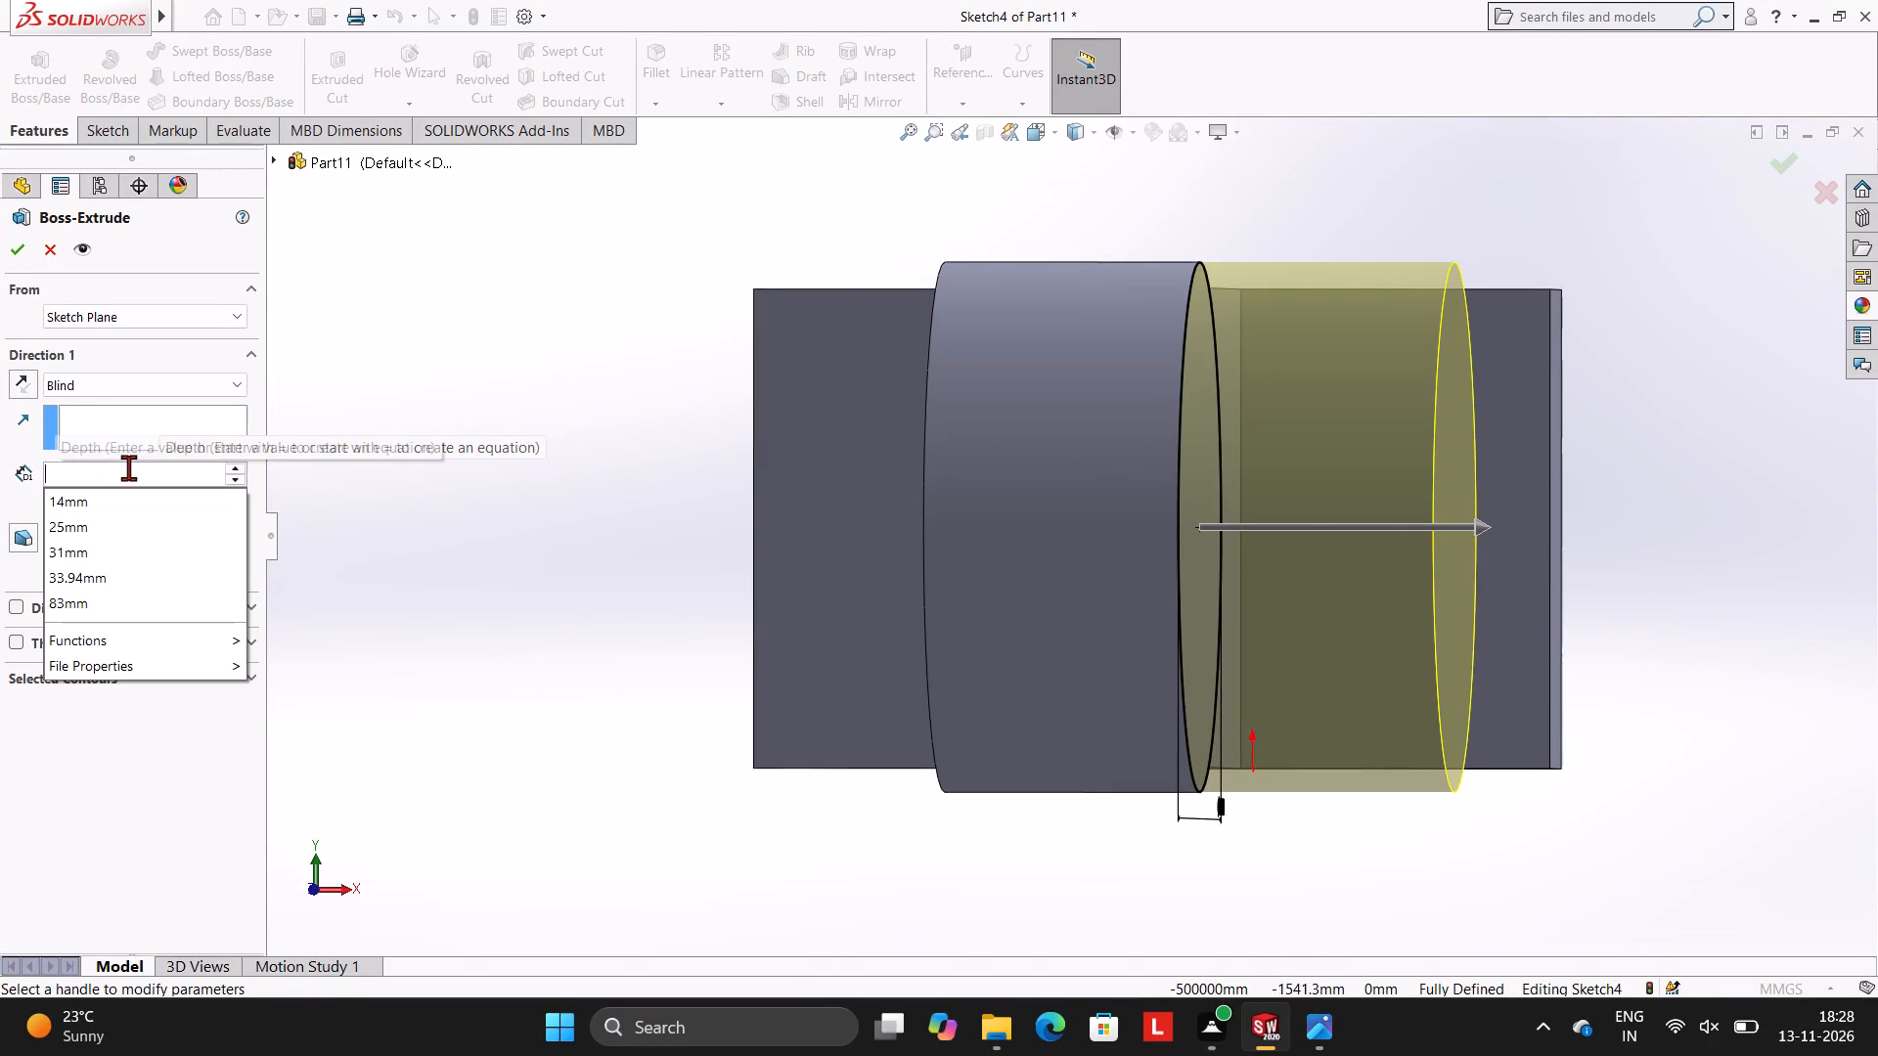
type("10")
key("Return")
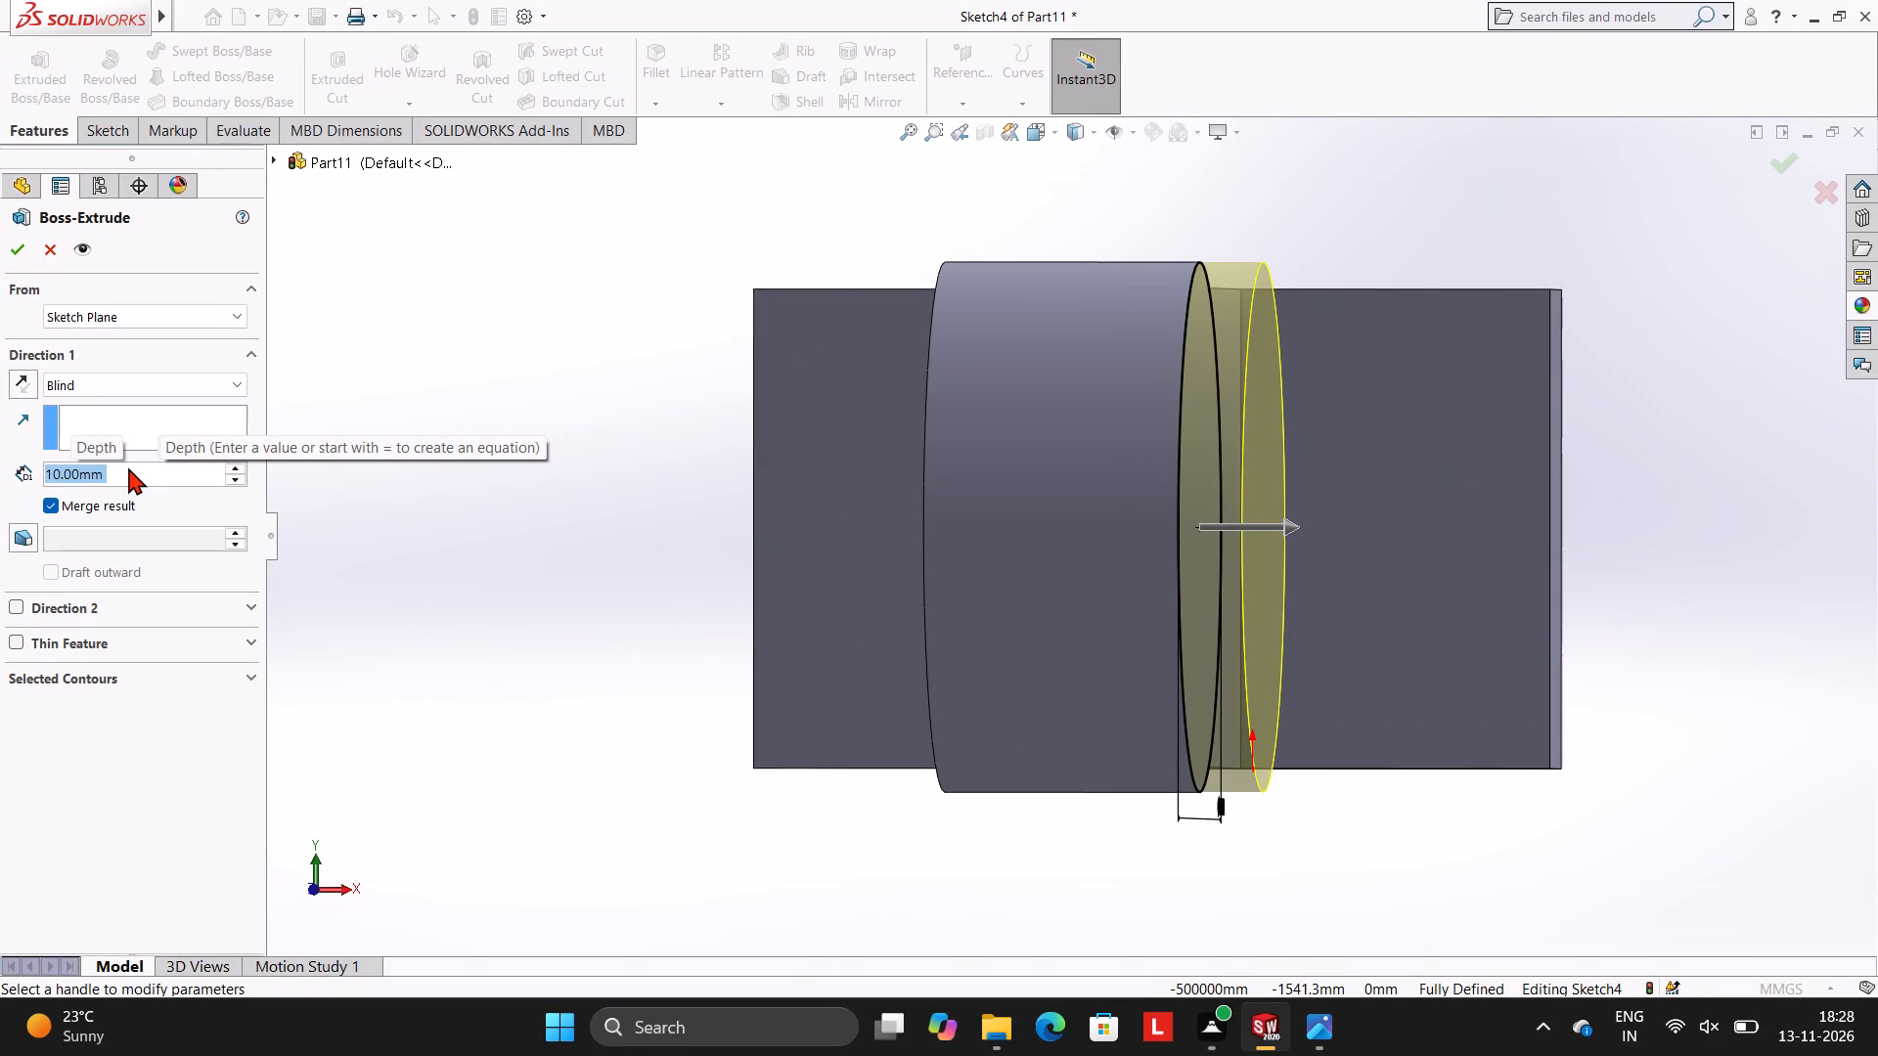
scroll(1225, 668, "down", 1)
middle_click_drag(1240, 648, 1279, 423)
scroll(1301, 524, "up", 3)
middle_click_drag(1408, 462, 1391, 410)
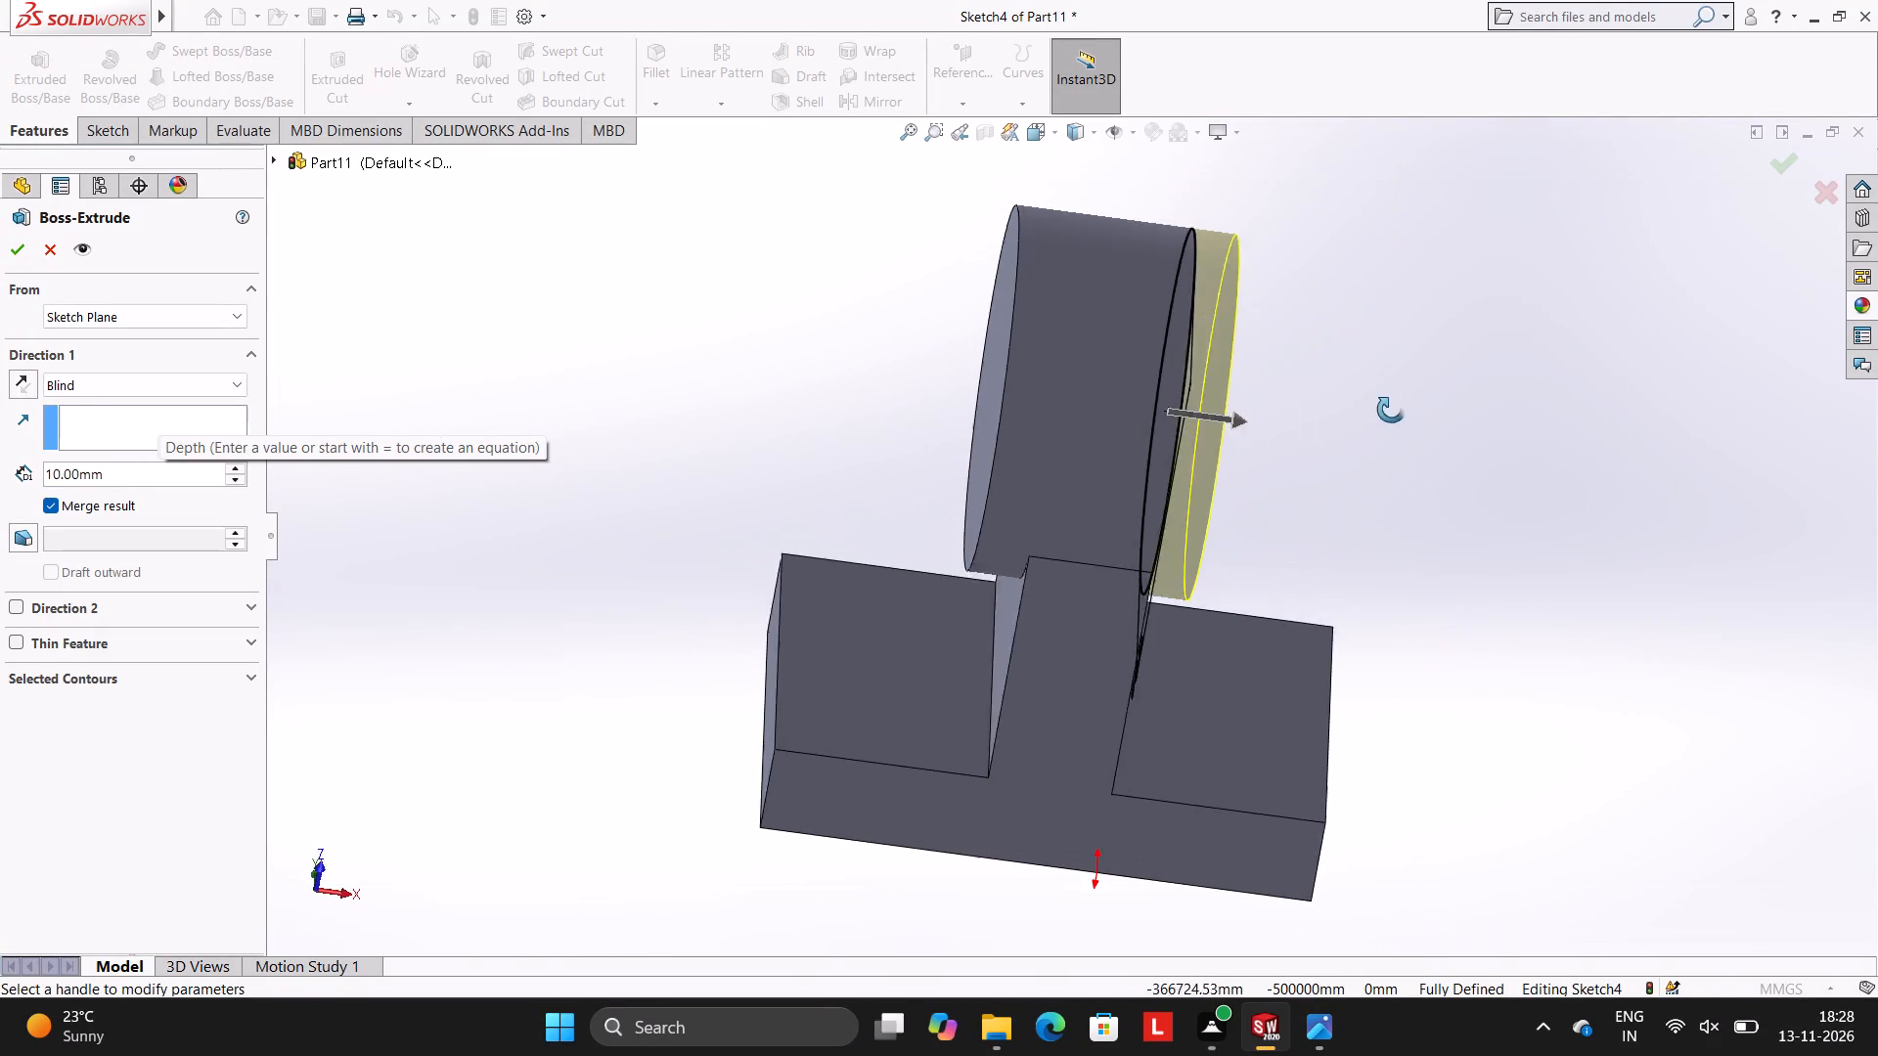
middle_click_drag(1391, 410, 1386, 325)
left_click(12, 248)
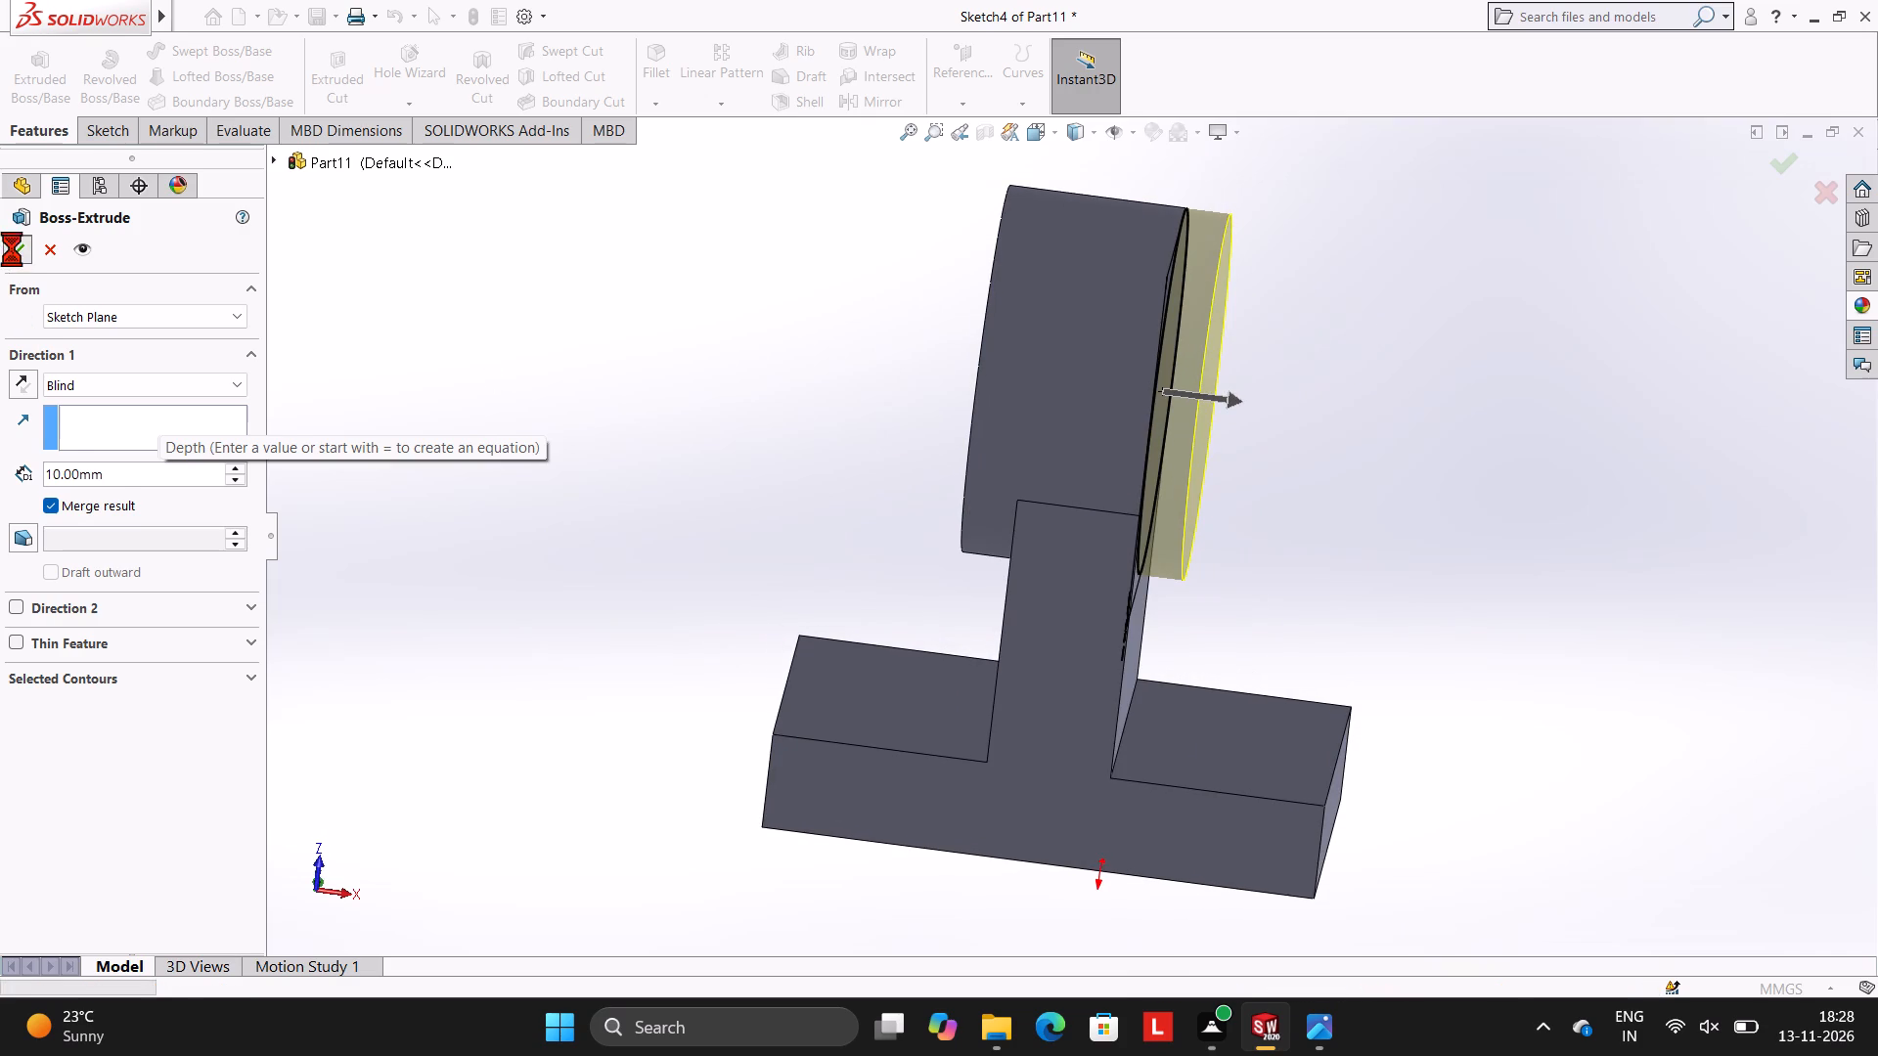
left_click(645, 344)
middle_click_drag(1091, 425, 1096, 363)
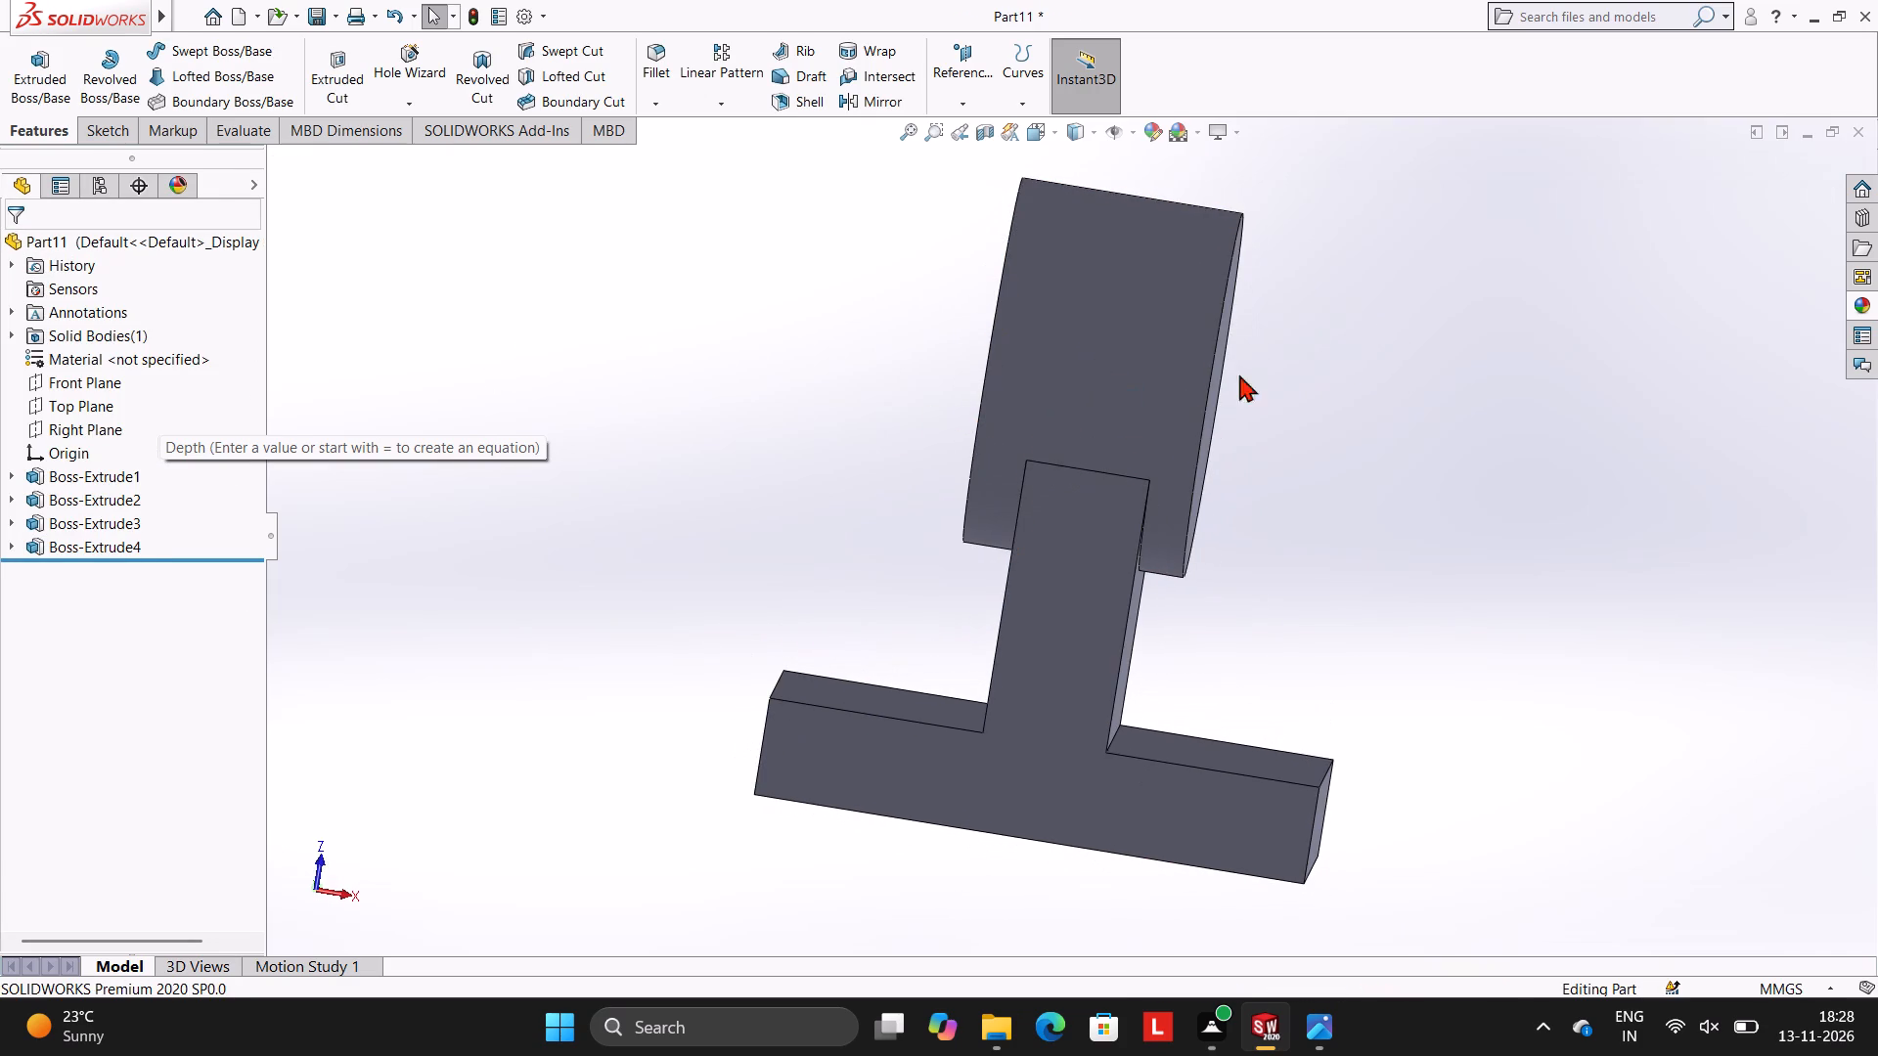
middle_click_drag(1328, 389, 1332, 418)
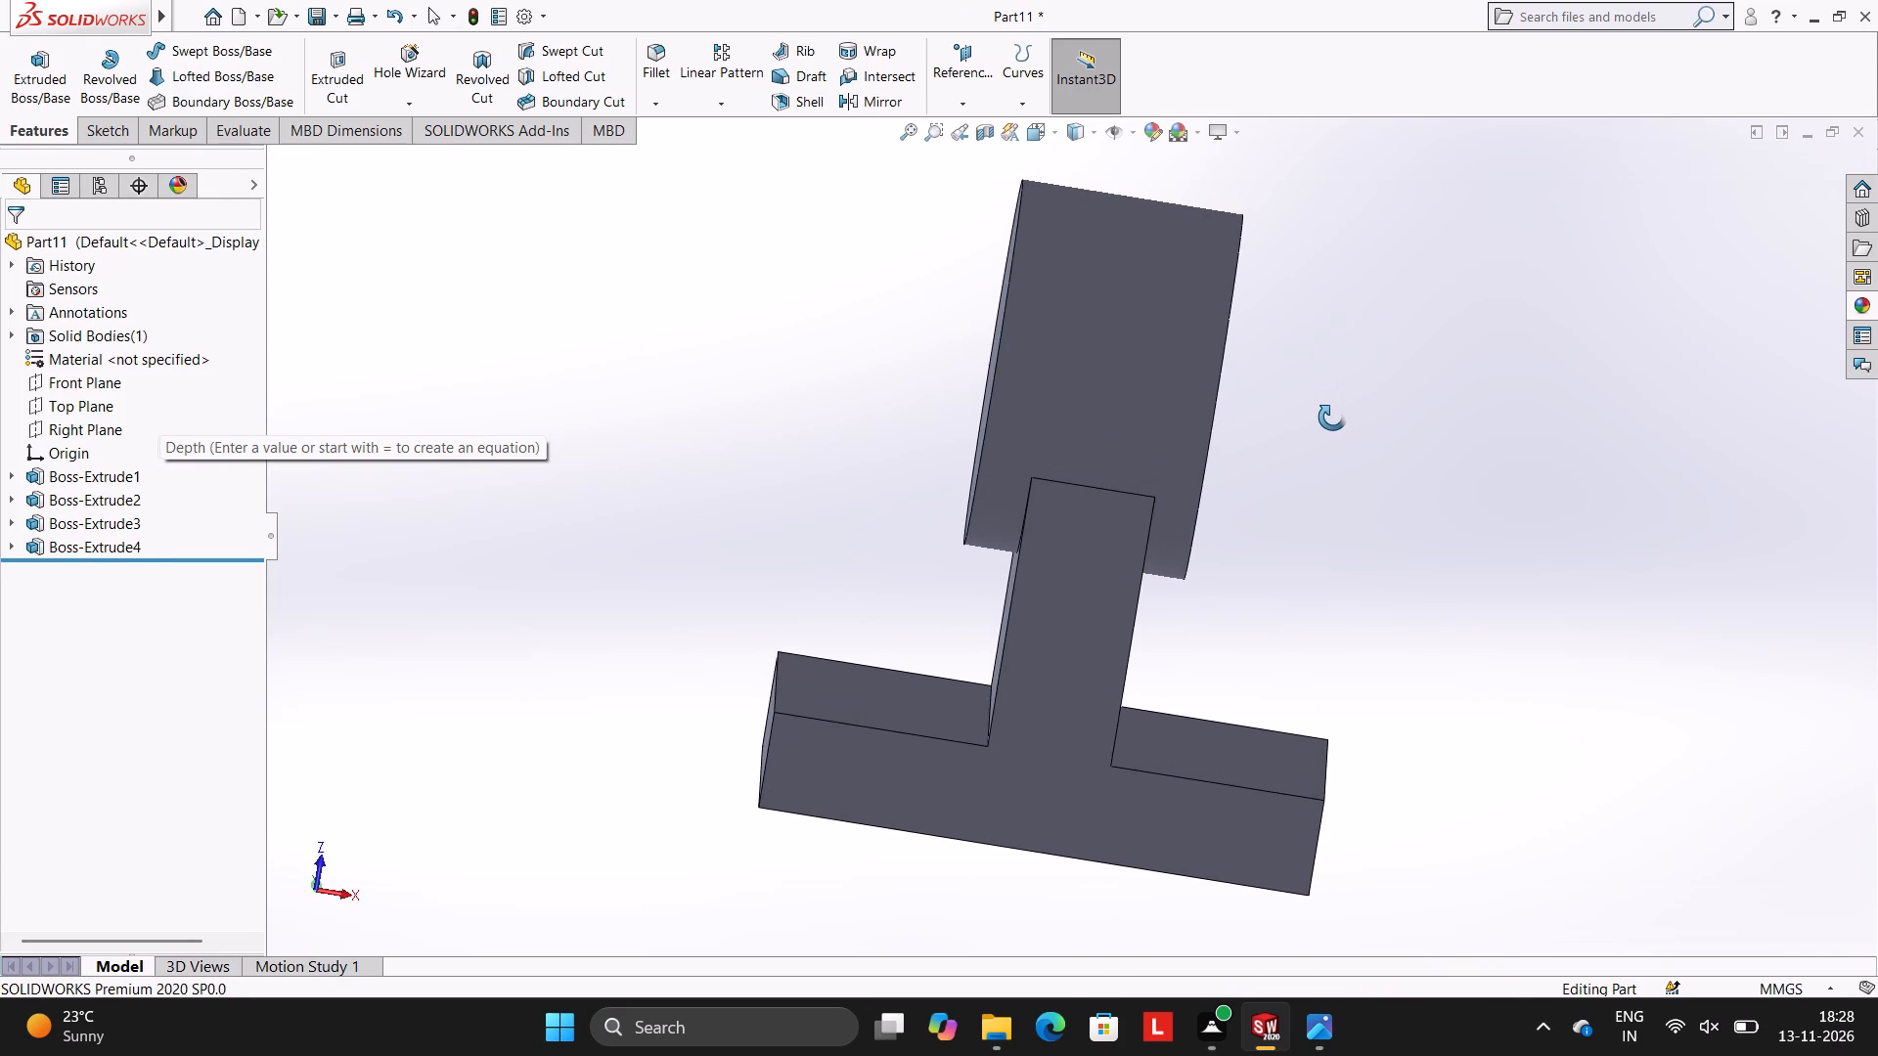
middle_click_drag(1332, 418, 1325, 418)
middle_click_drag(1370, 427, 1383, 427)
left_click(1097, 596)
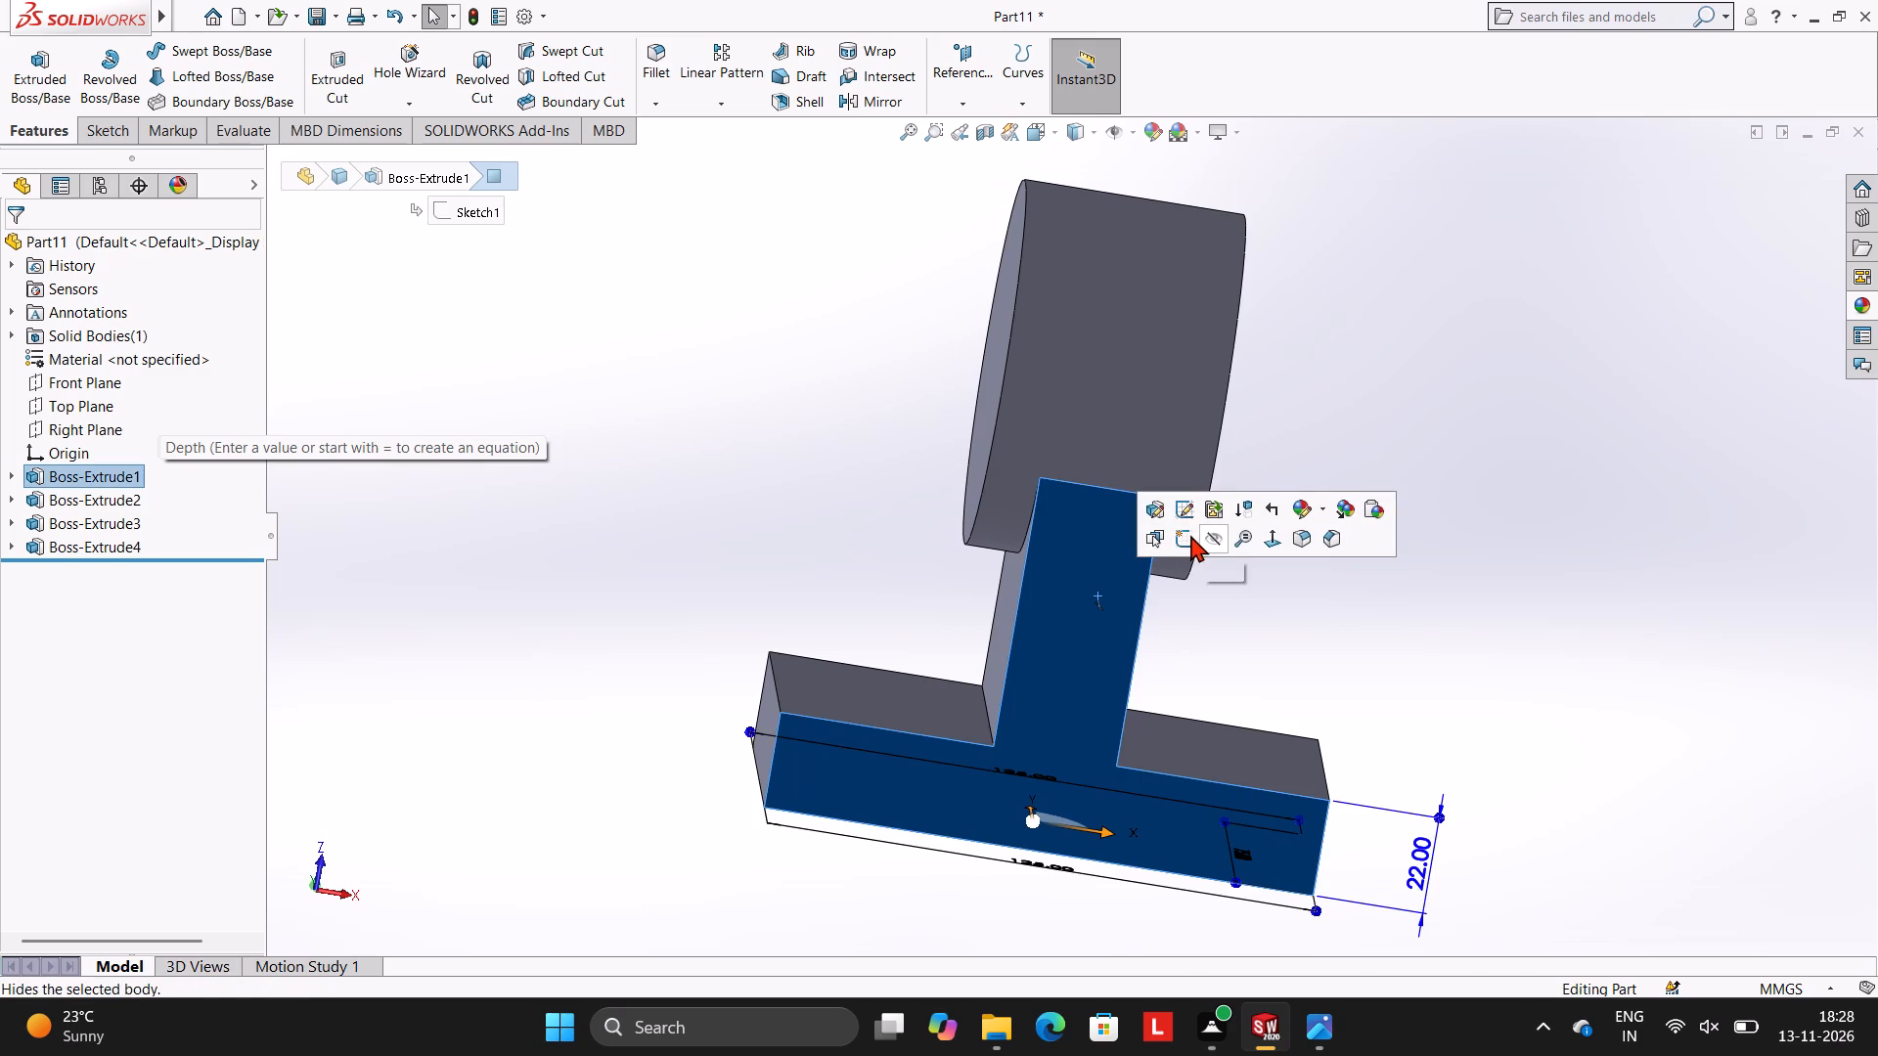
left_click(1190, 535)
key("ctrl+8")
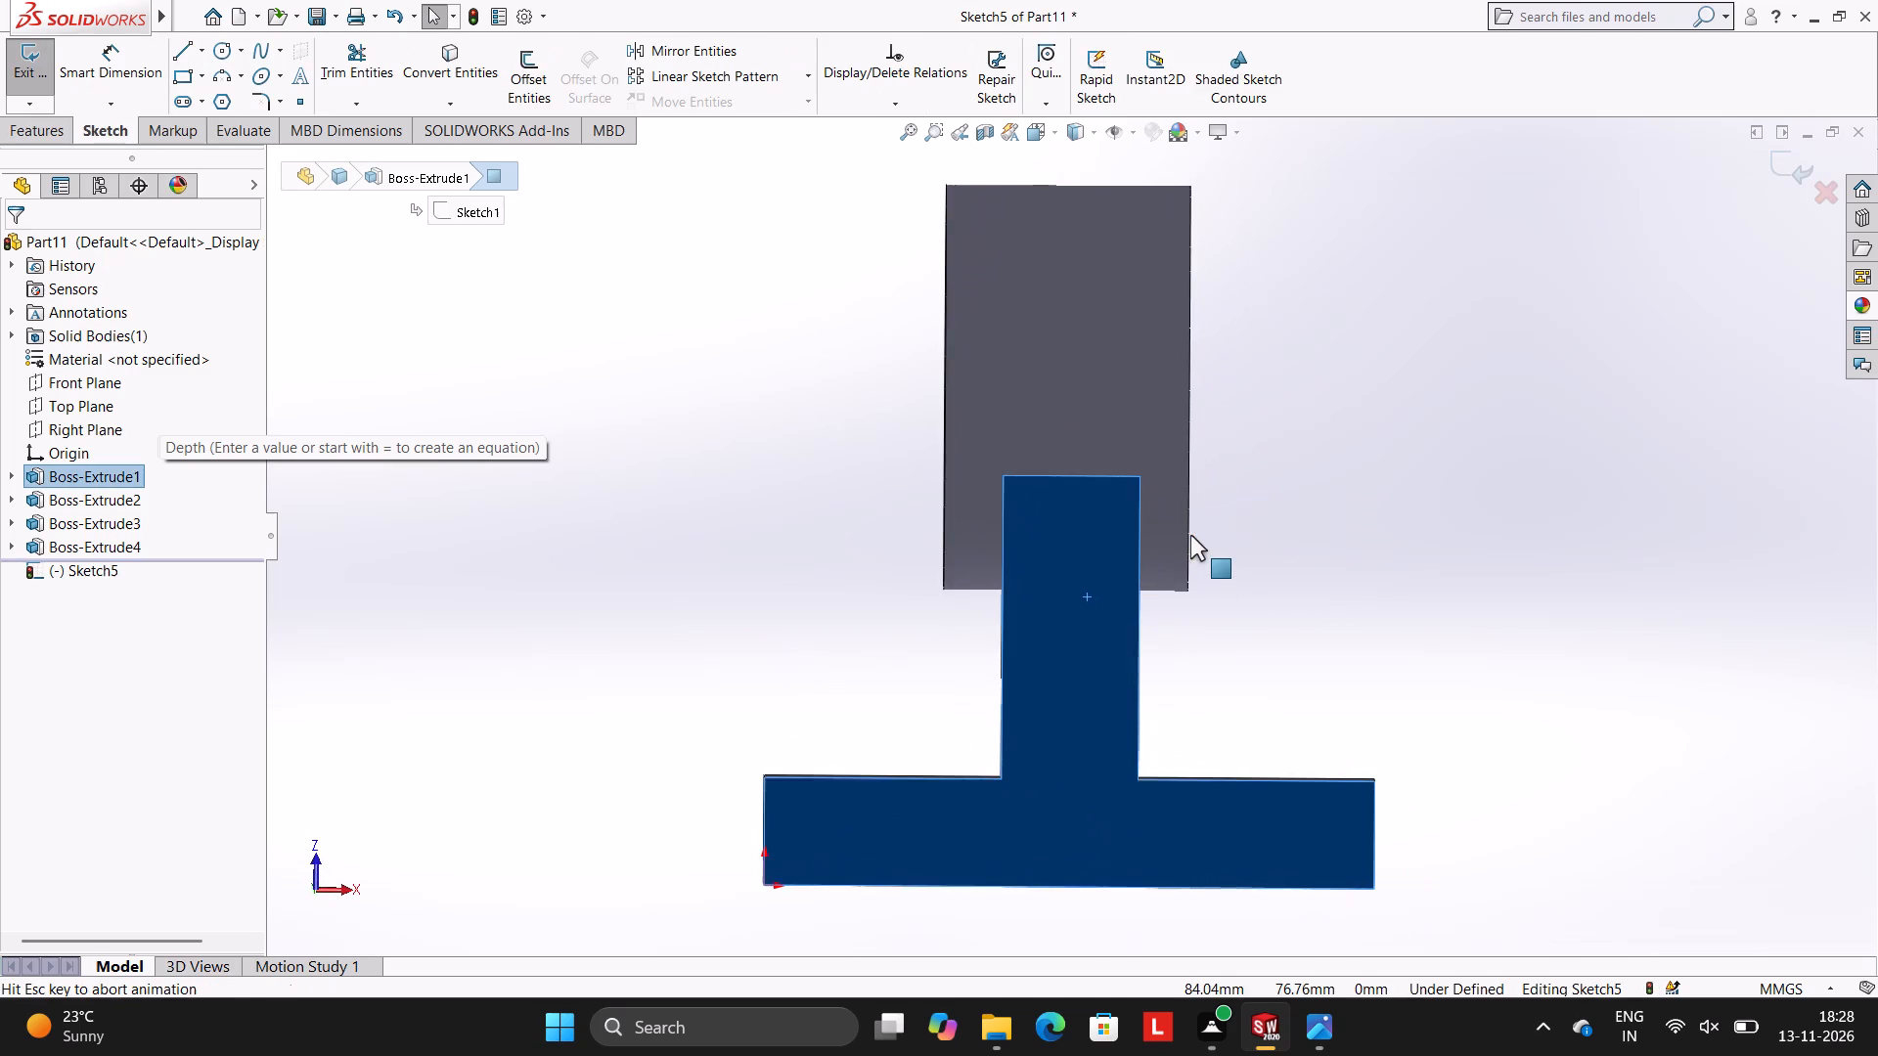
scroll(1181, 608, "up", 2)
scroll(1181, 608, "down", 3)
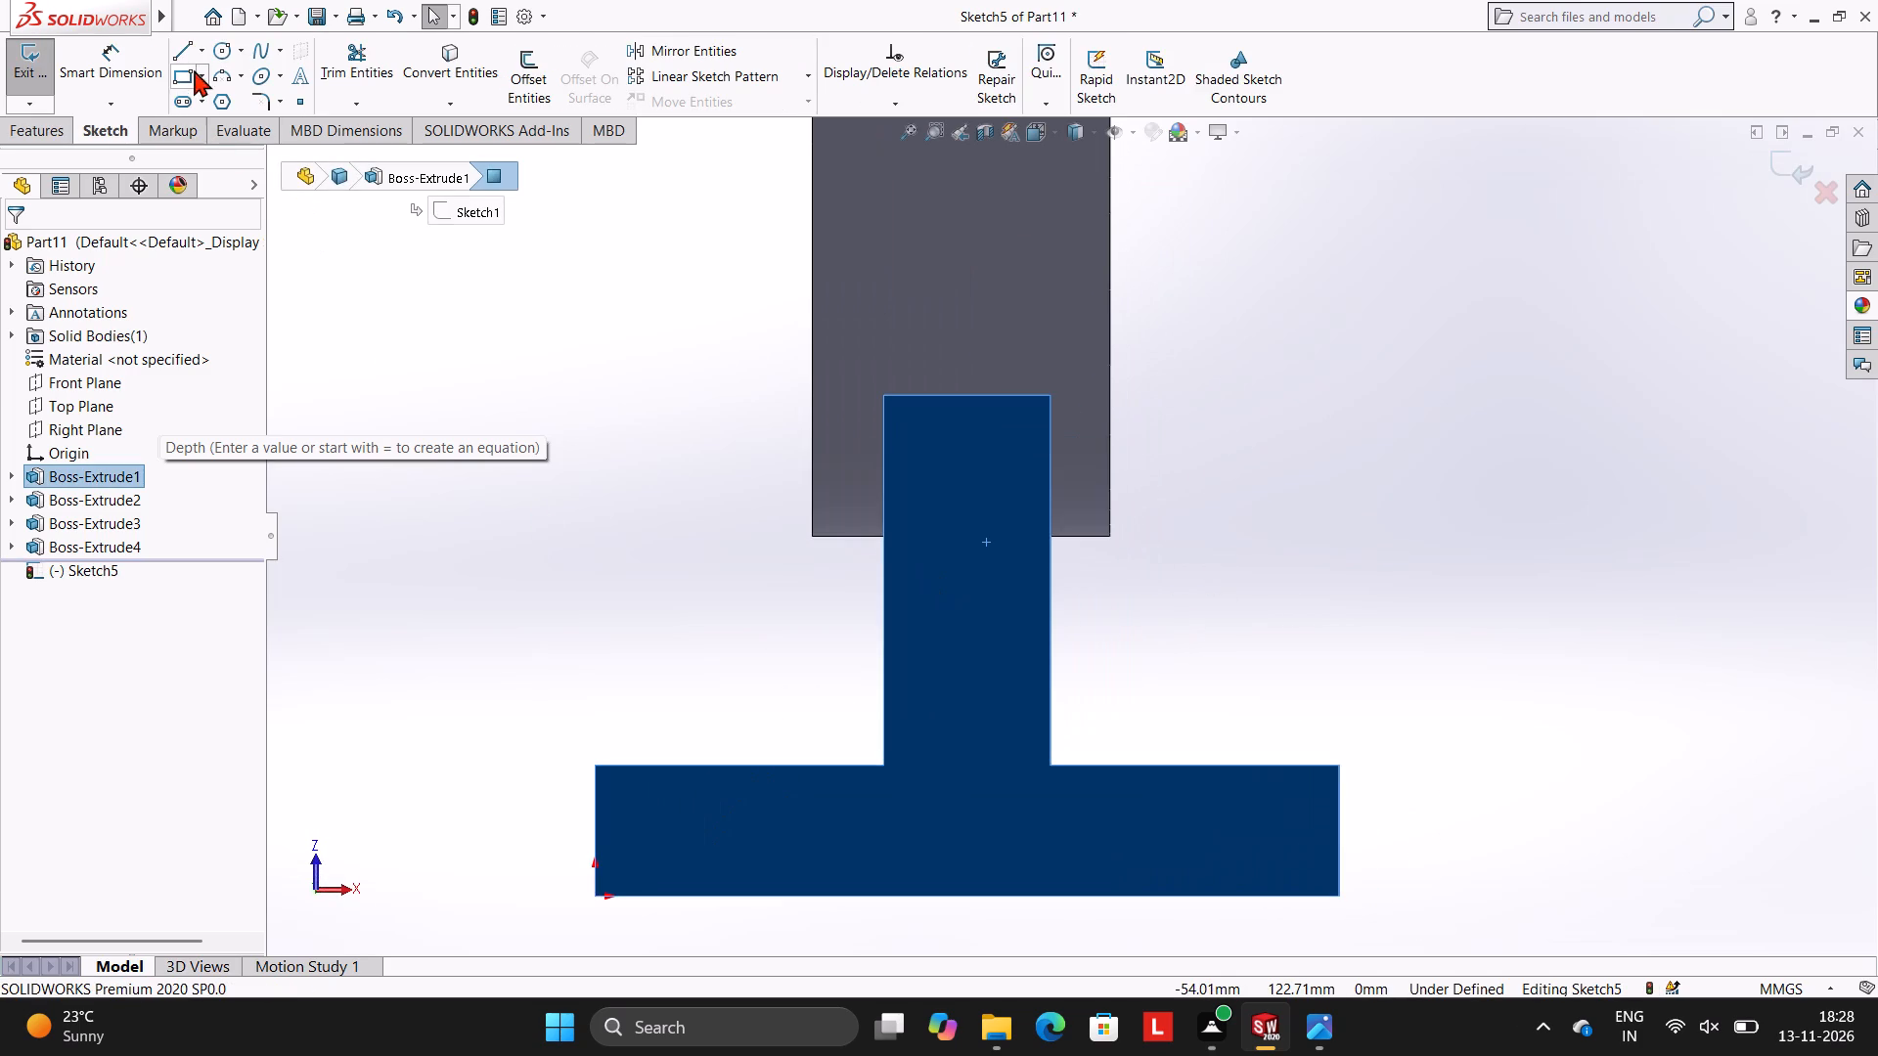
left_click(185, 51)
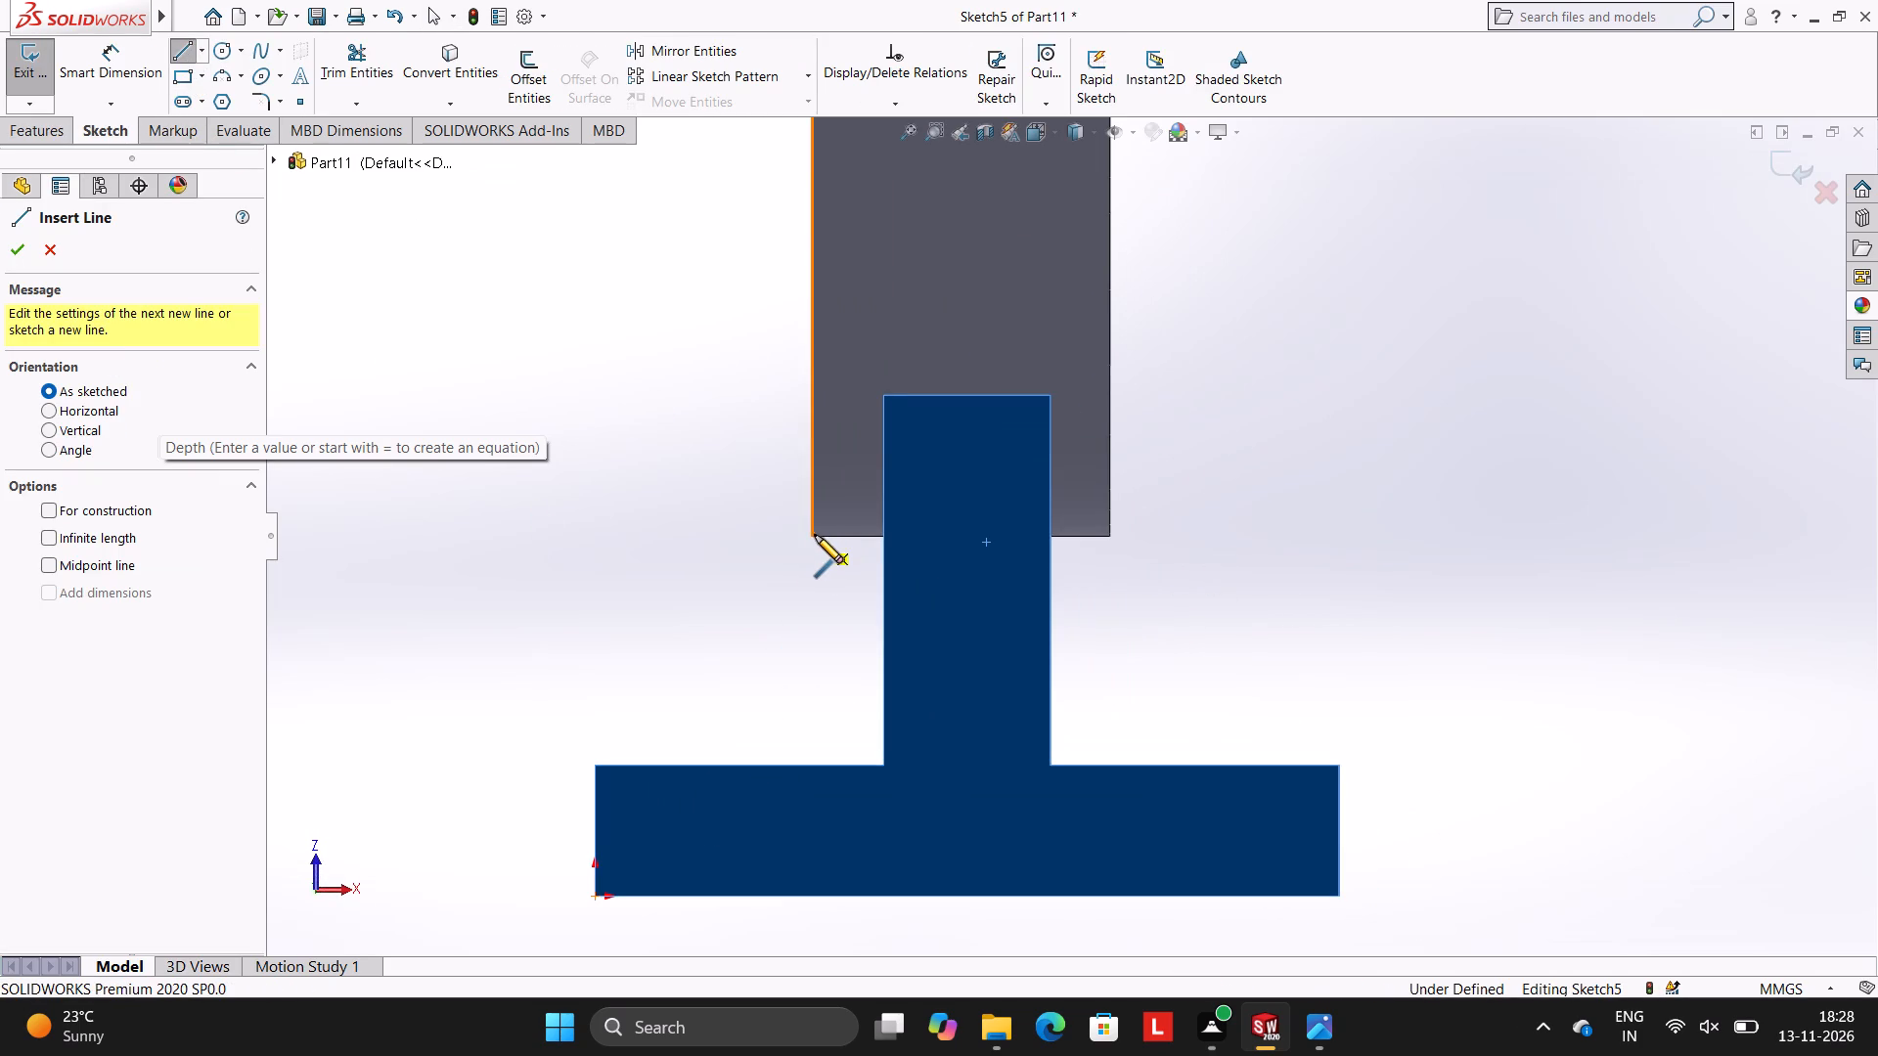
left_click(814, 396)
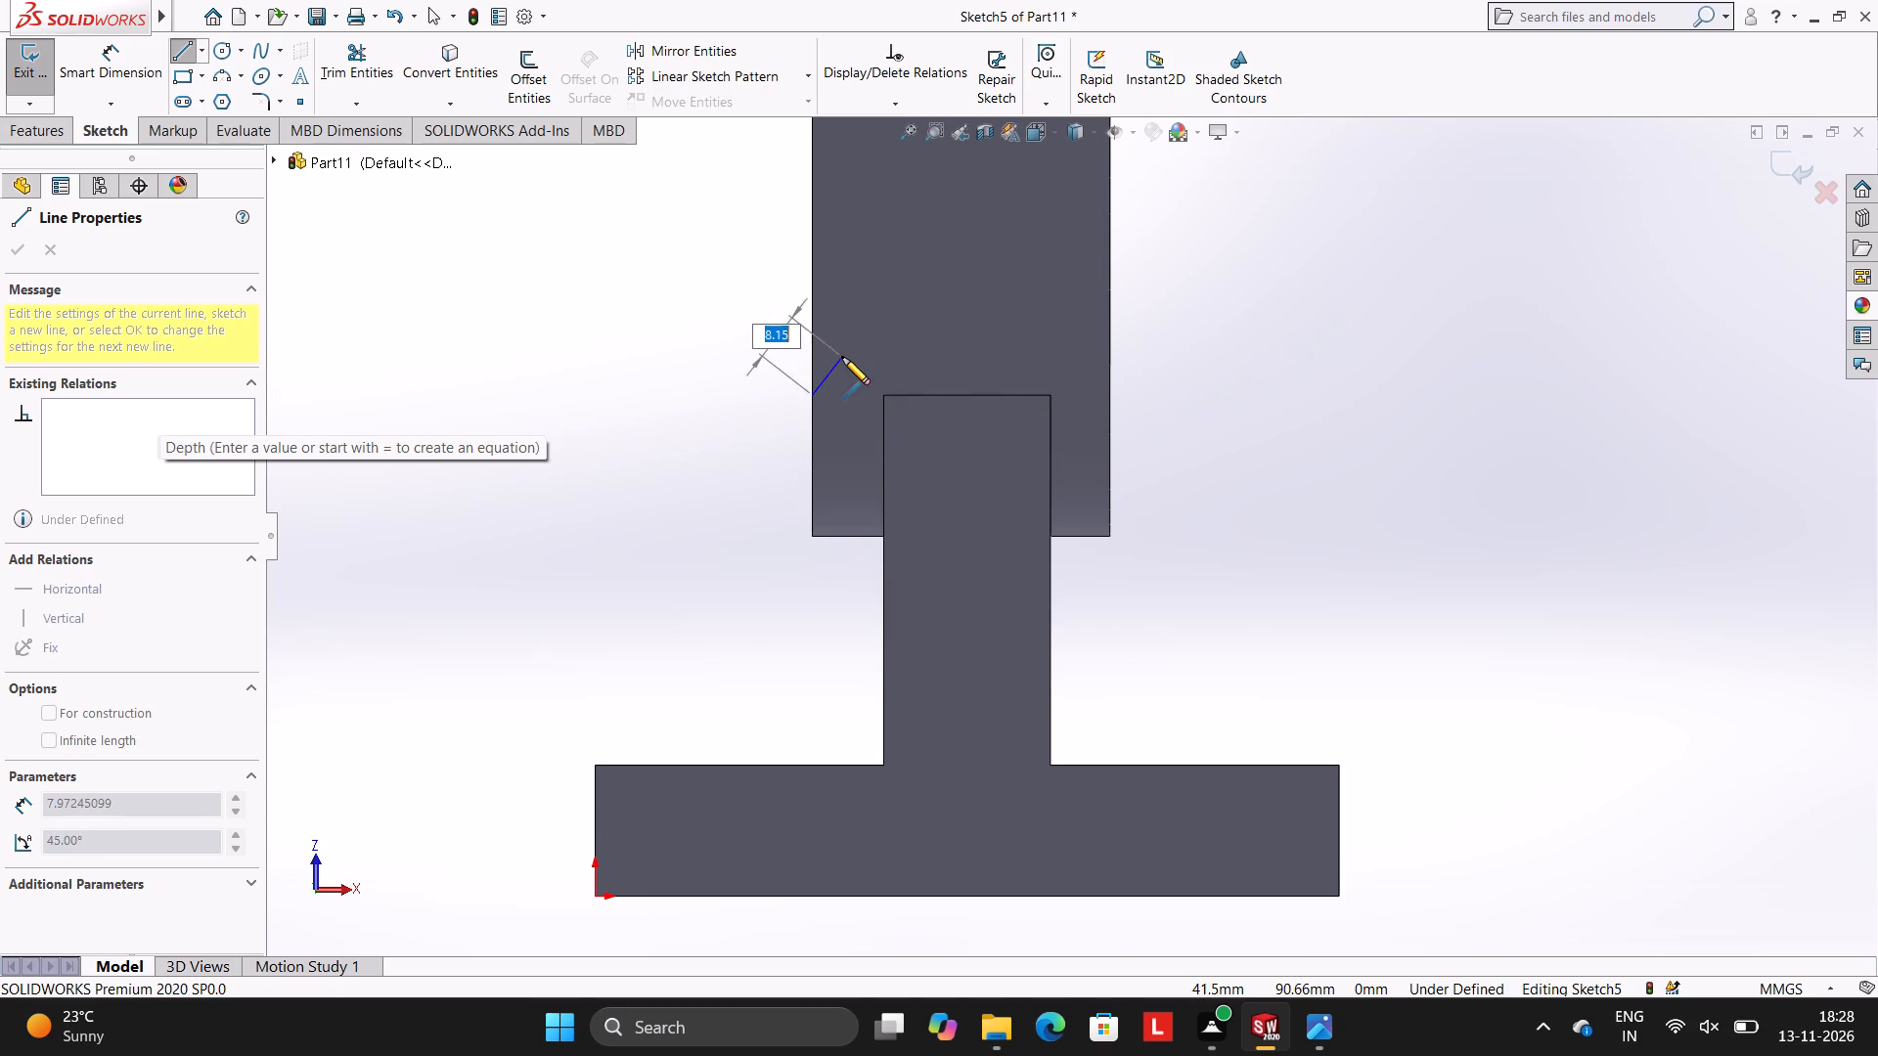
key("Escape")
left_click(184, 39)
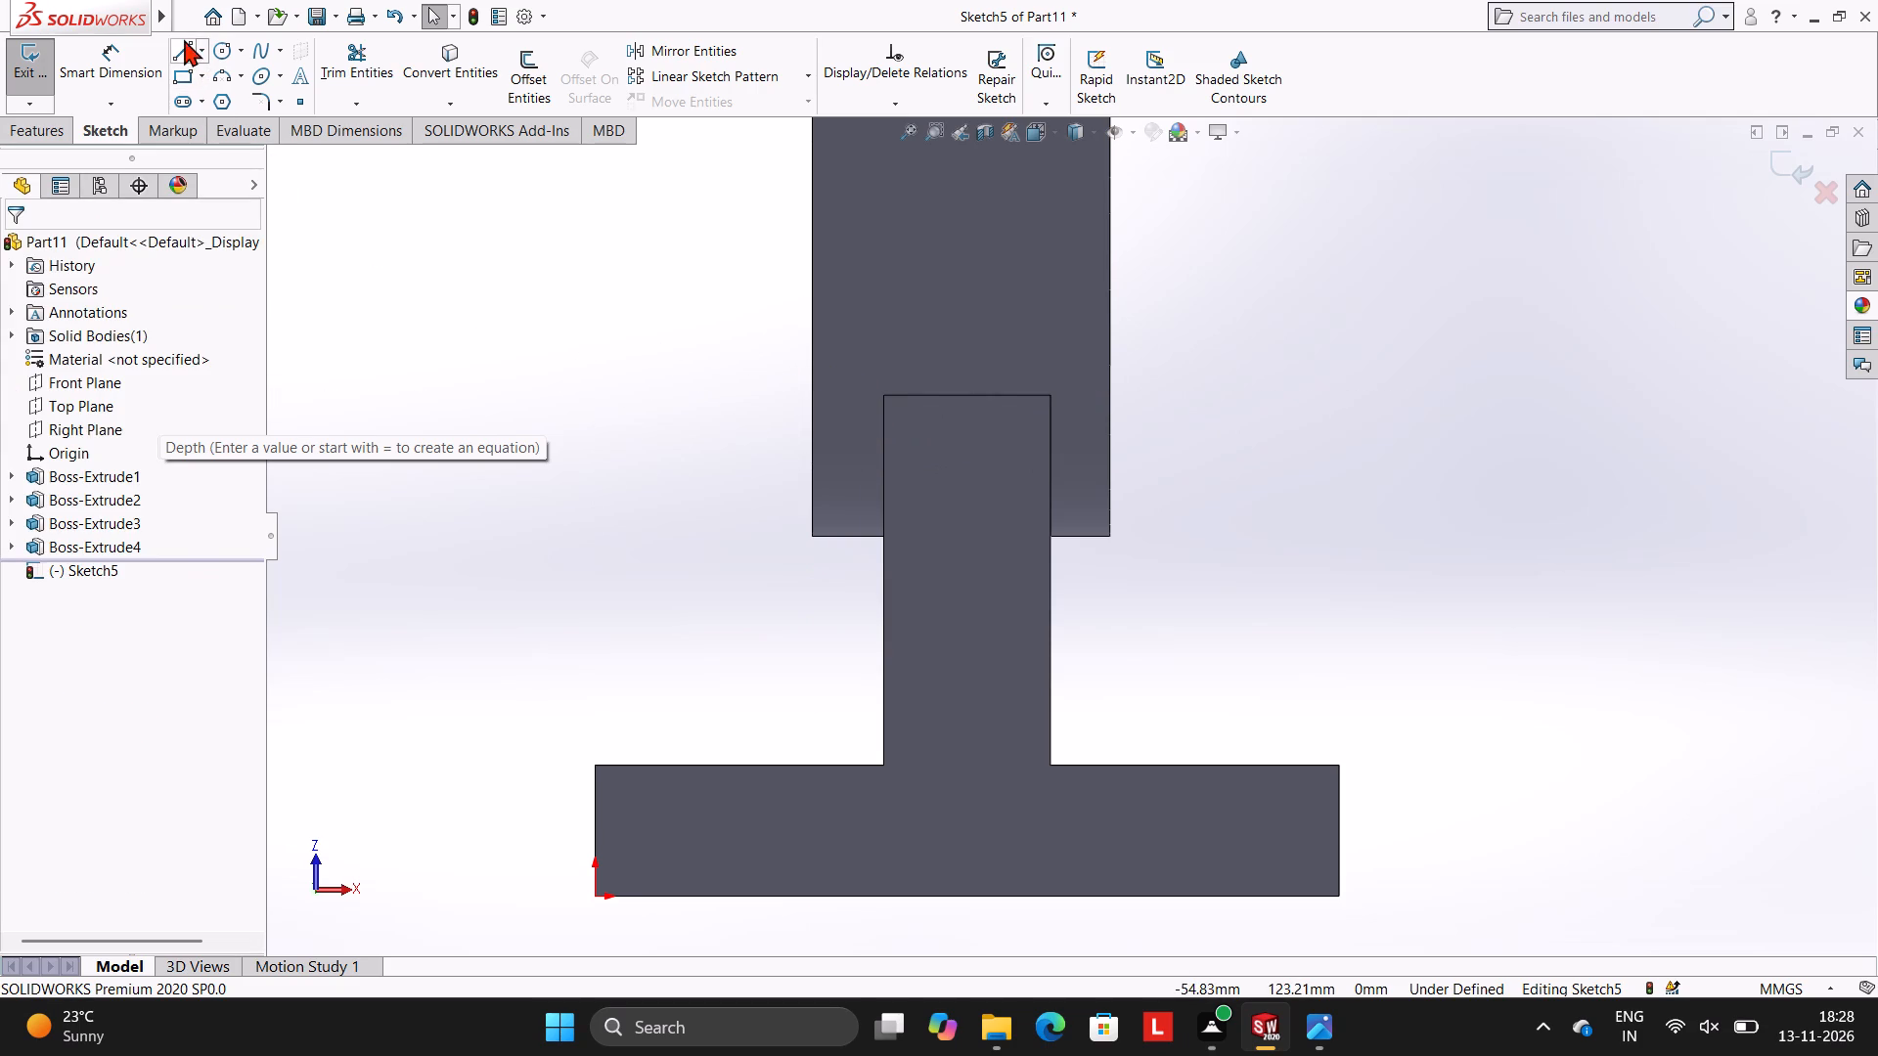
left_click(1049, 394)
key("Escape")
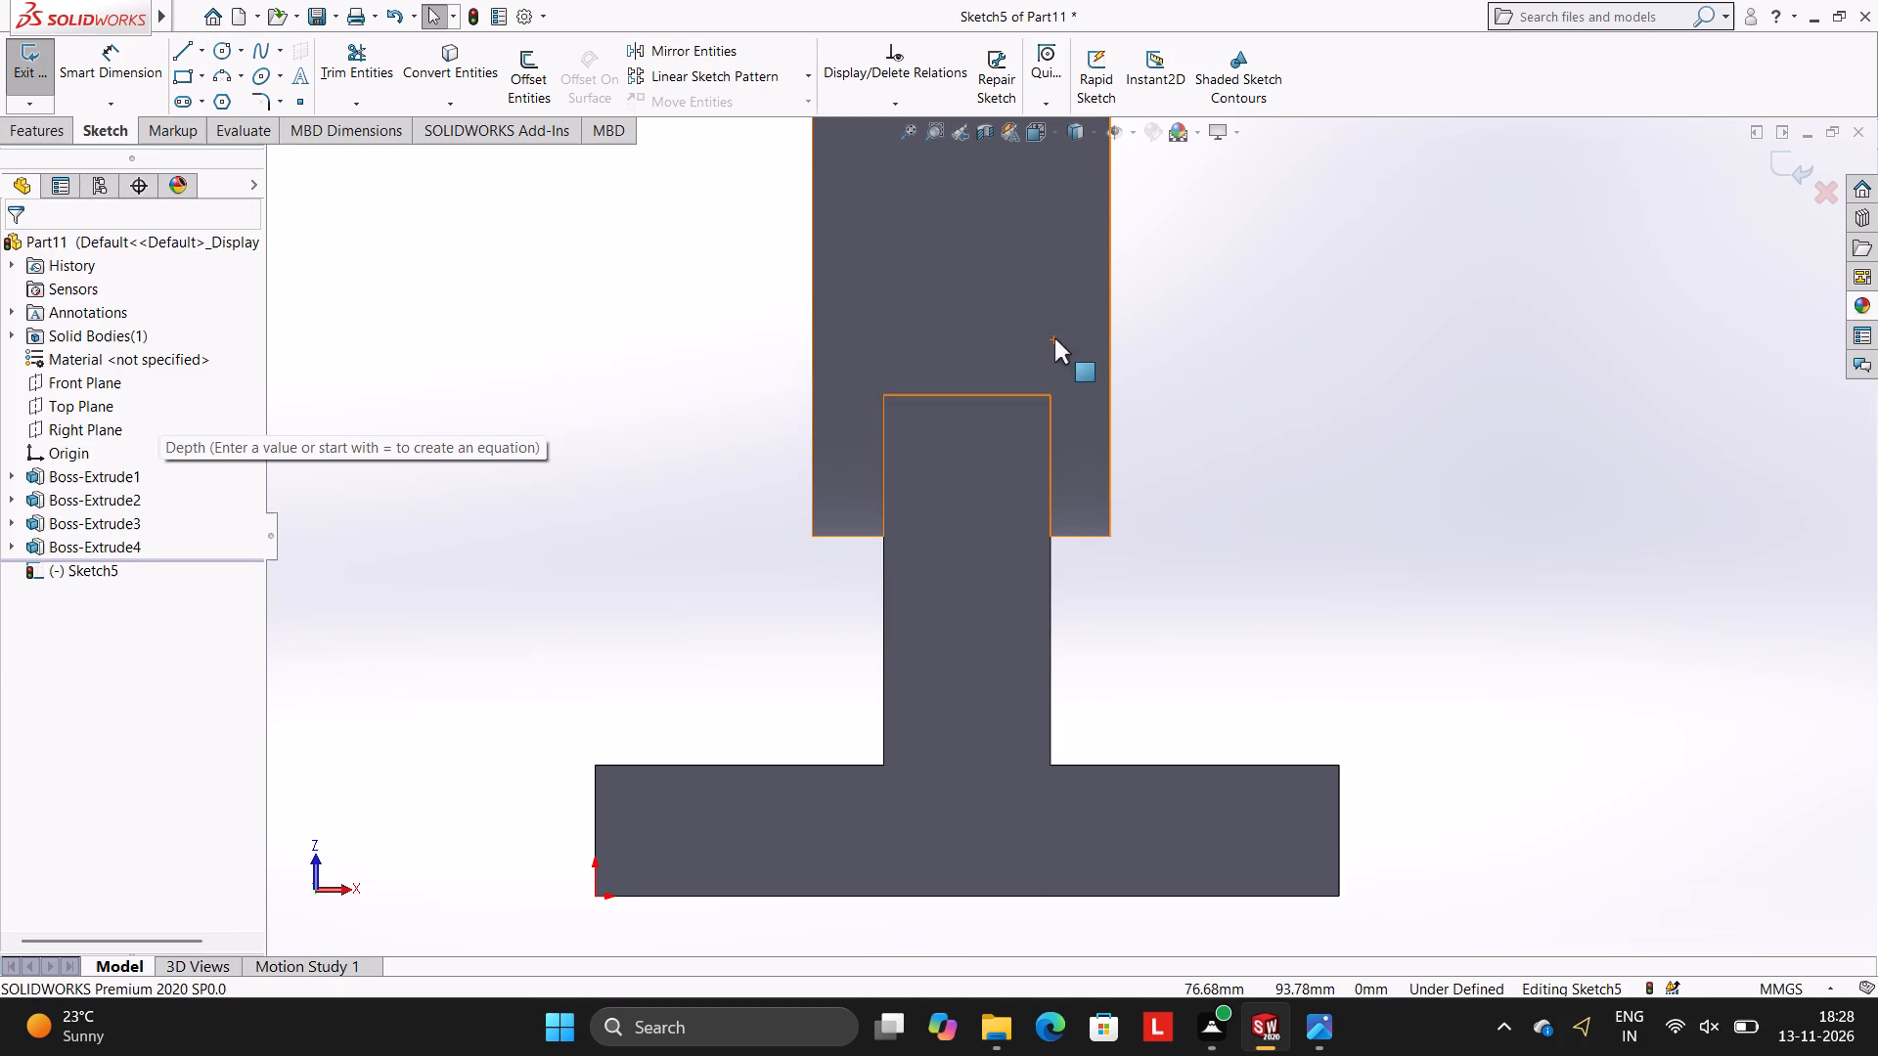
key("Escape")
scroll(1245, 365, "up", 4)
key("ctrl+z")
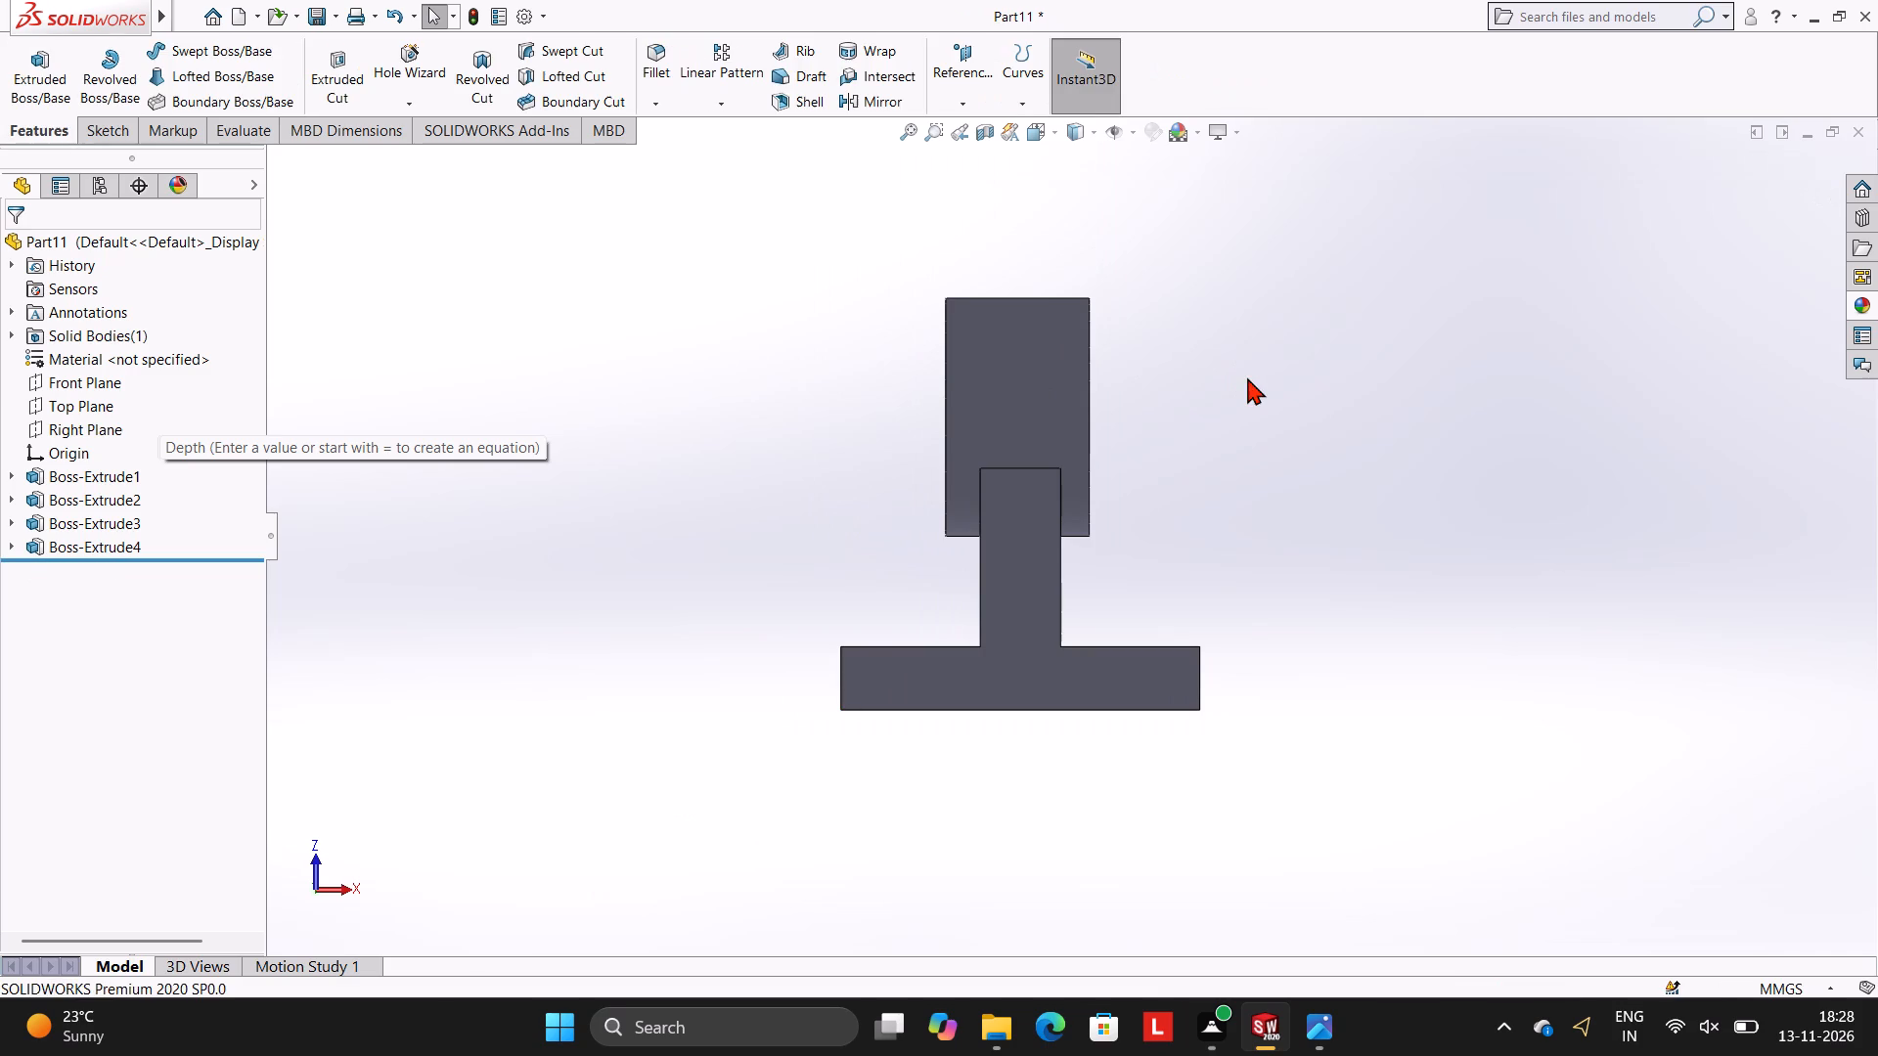
Undo the last extrusion and extrude the 83 mm circle again as a blind boss 12 mm deep, merged with the part.
key("ctrl+z")
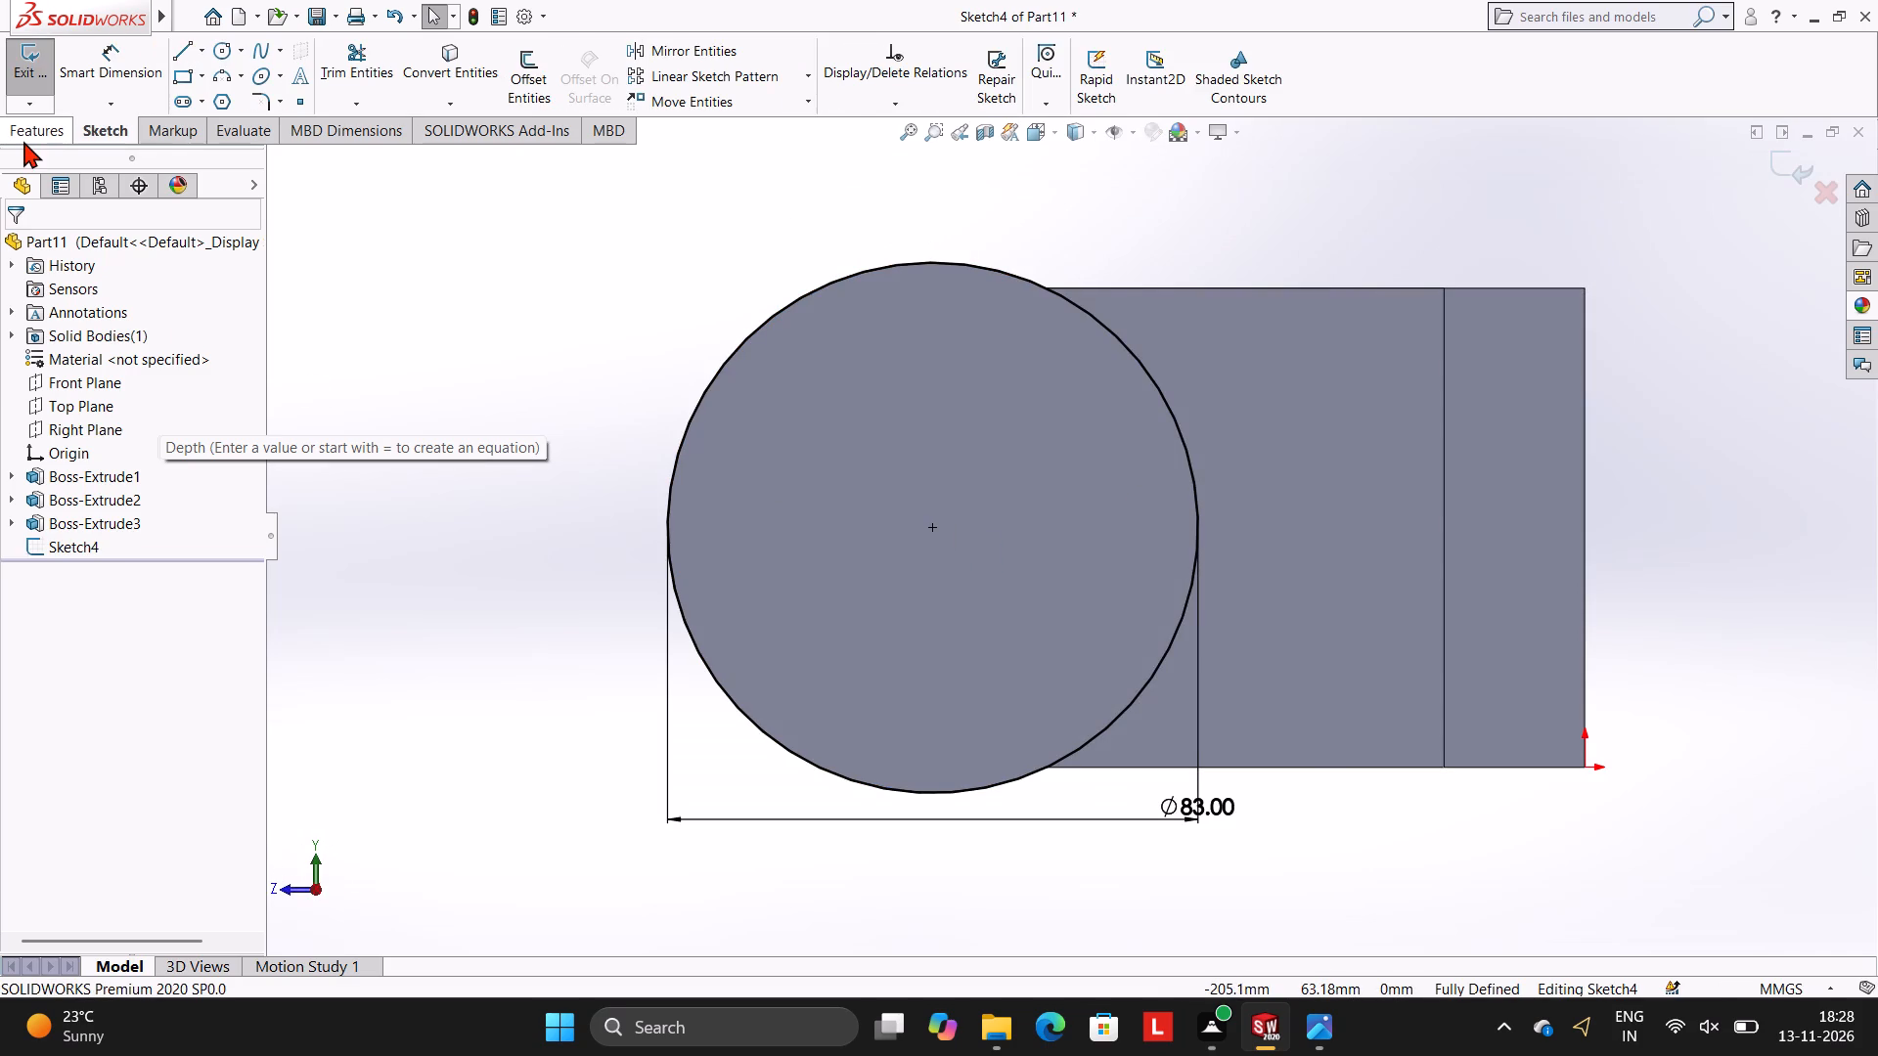
left_click(42, 124)
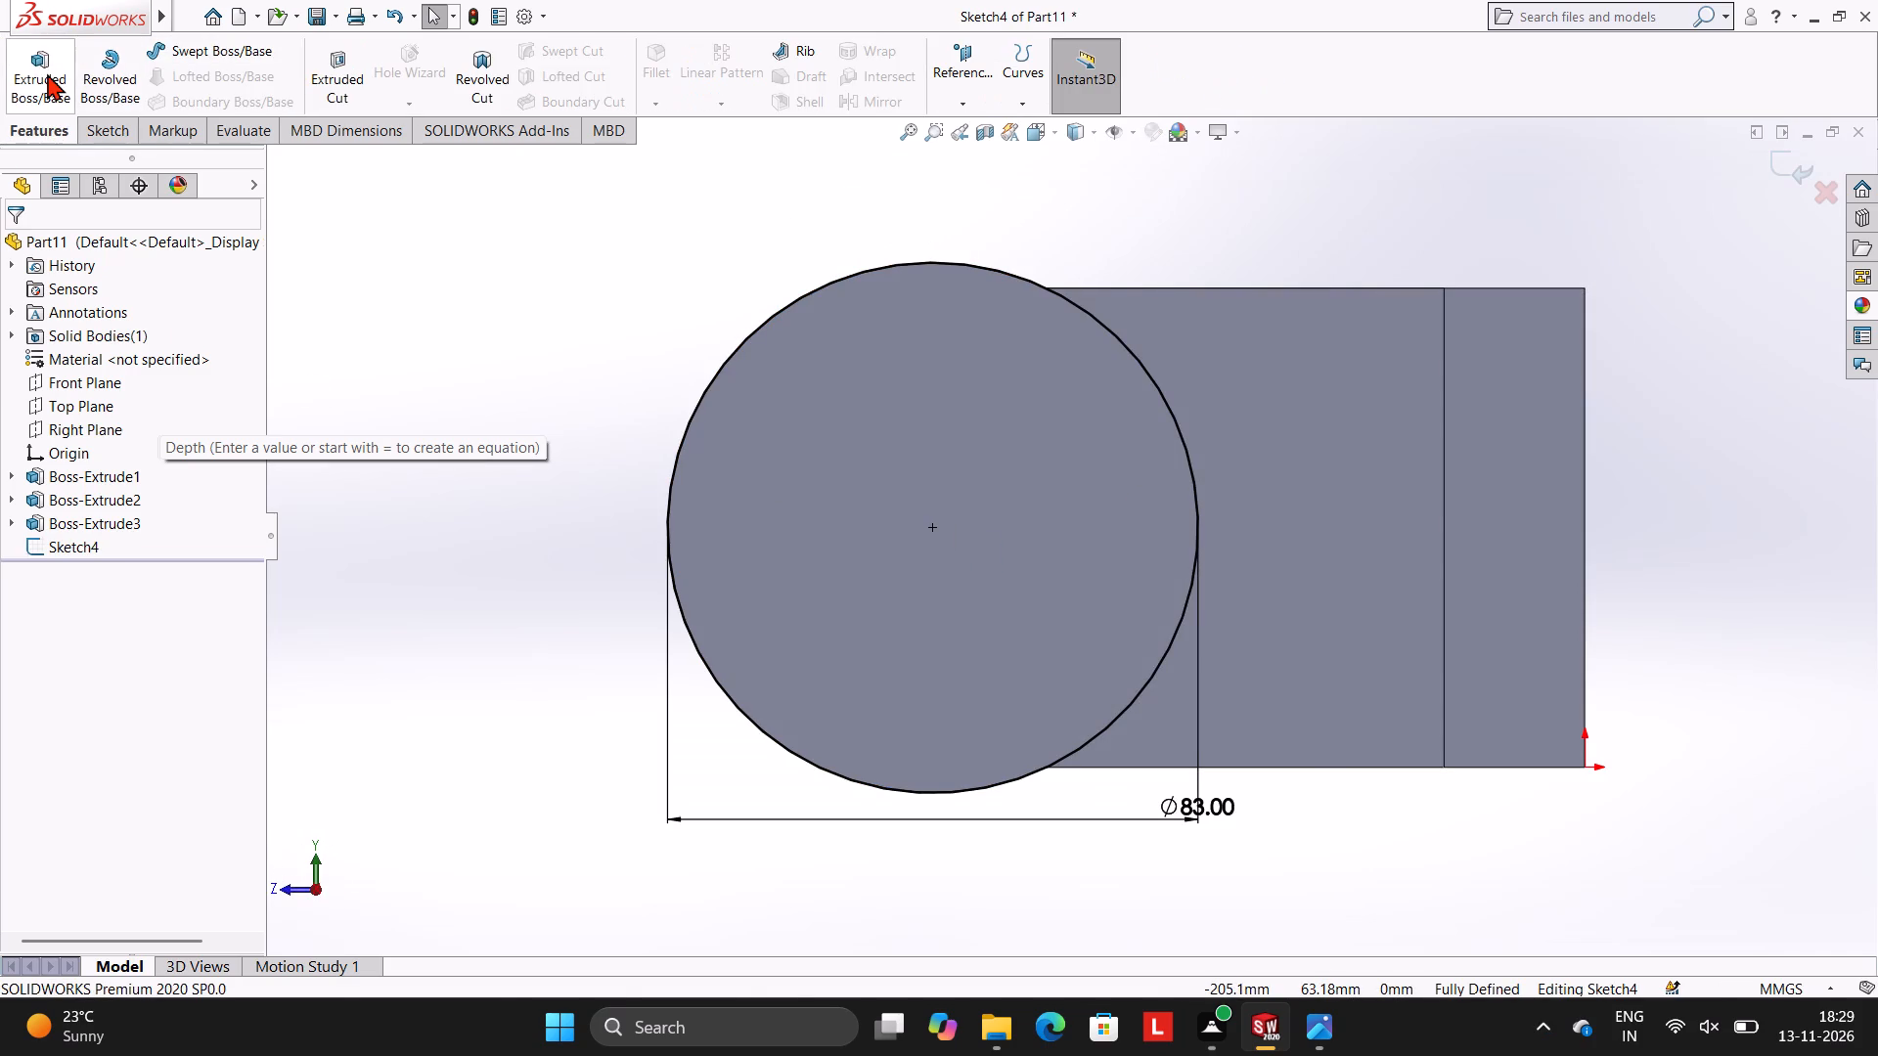
left_click(47, 73)
type("12")
key("Return")
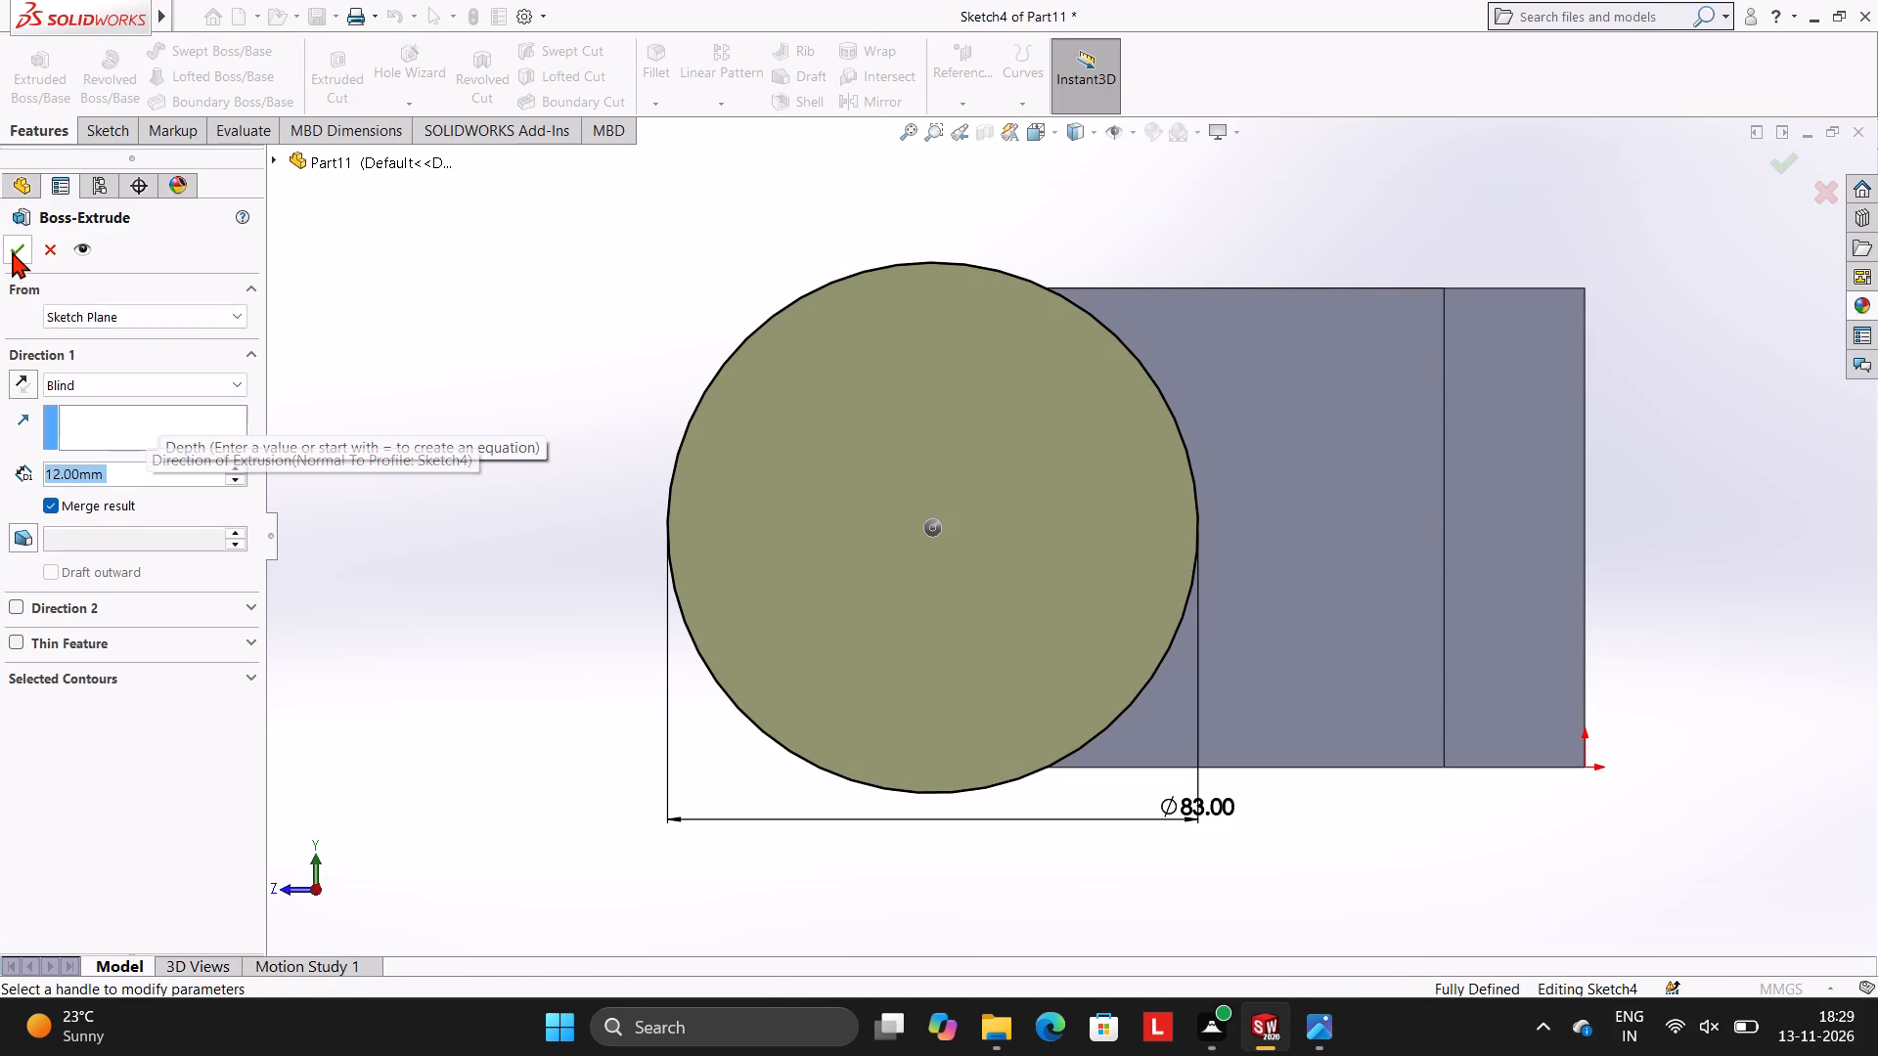
left_click(12, 250)
left_click(500, 314)
Start a new sketch on the cylindrical boss's flat circular end face on the -X side and view it straight on.
middle_click_drag(752, 424, 872, 340)
scroll(936, 474, "up", 2)
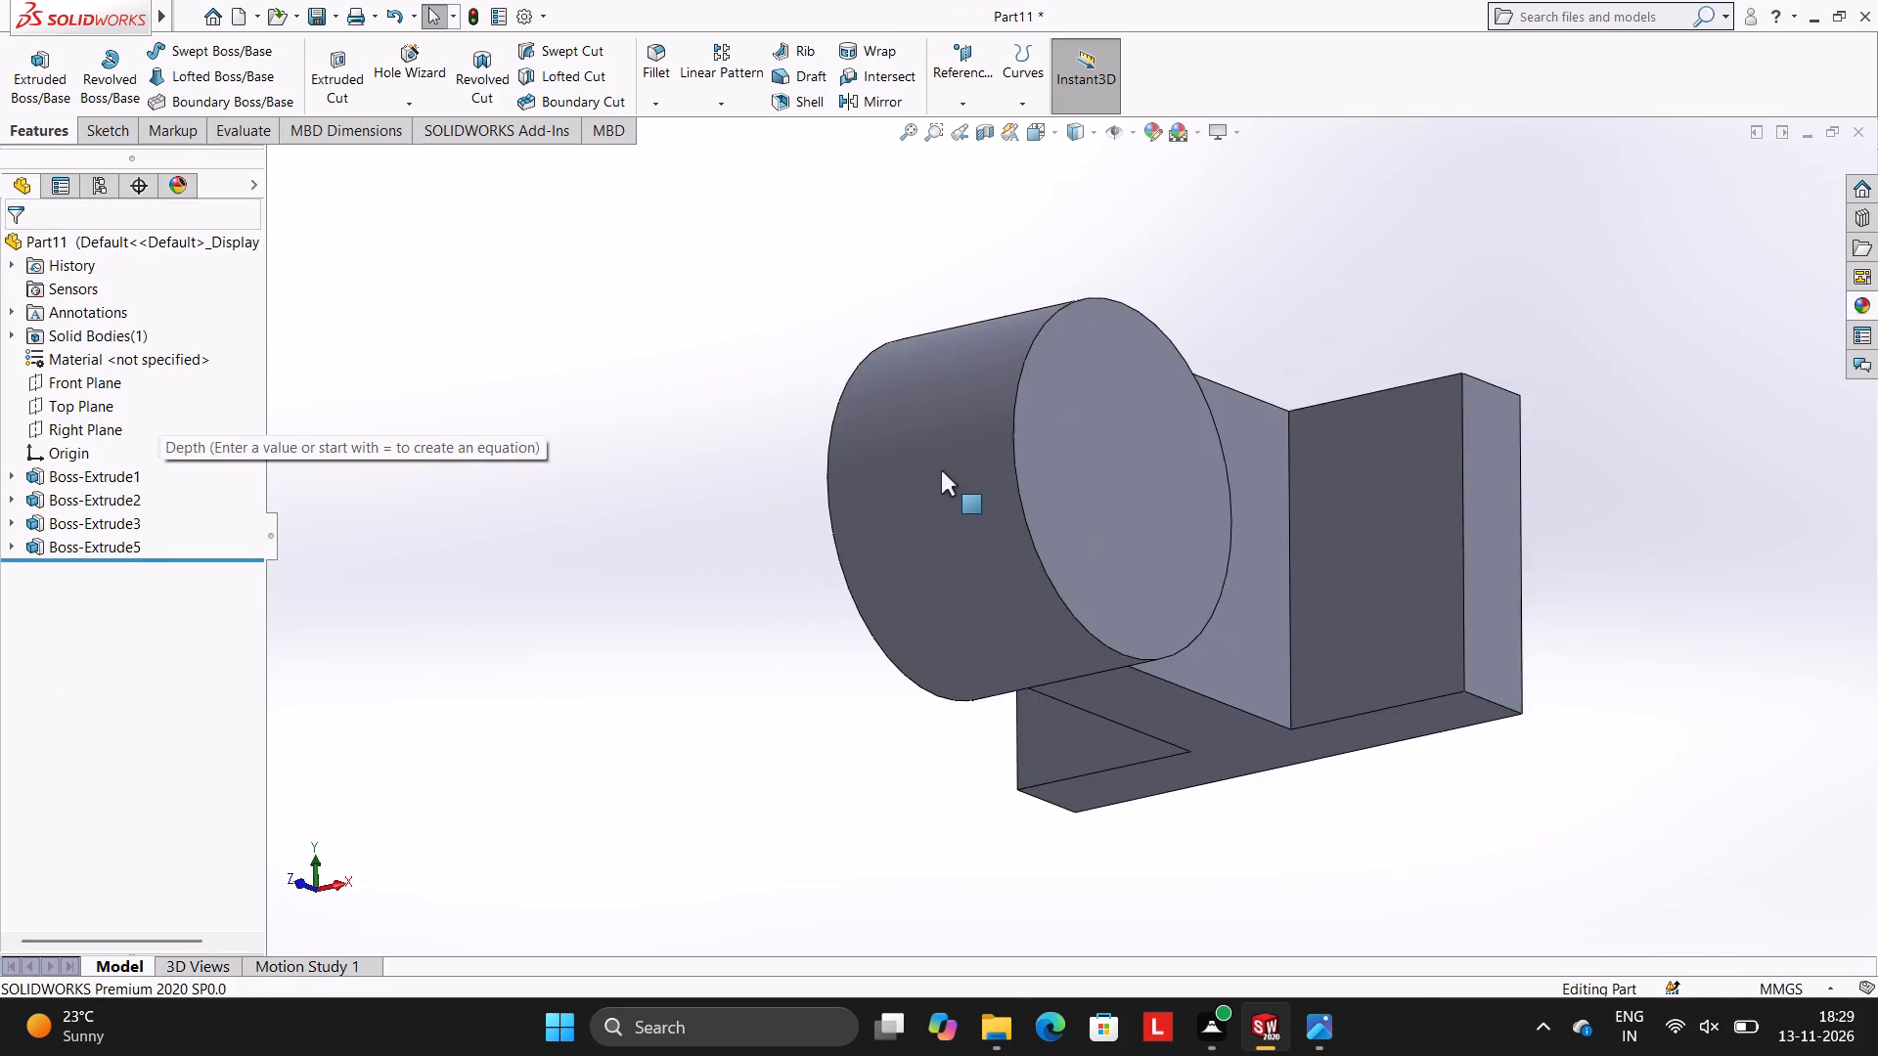
middle_click_drag(1004, 475, 1059, 363)
middle_click_drag(1258, 487, 1230, 377)
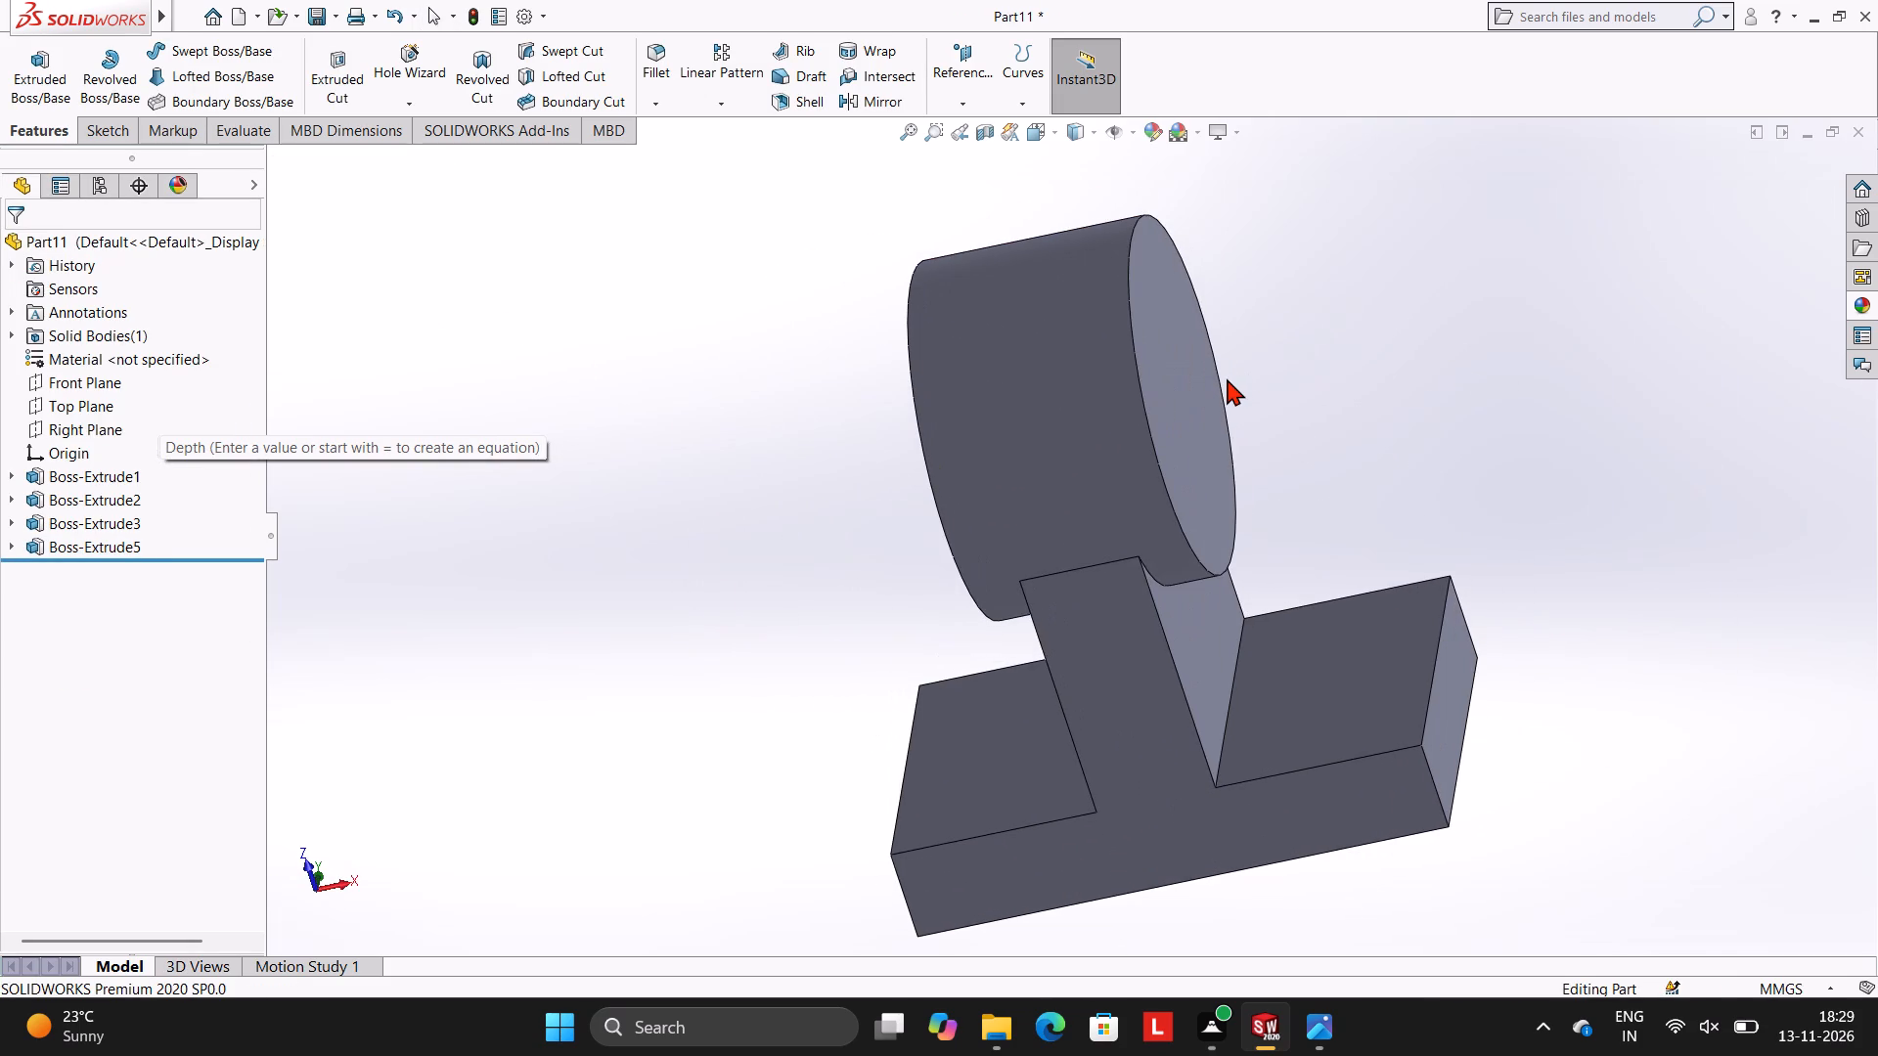
middle_click_drag(1425, 534, 1486, 554)
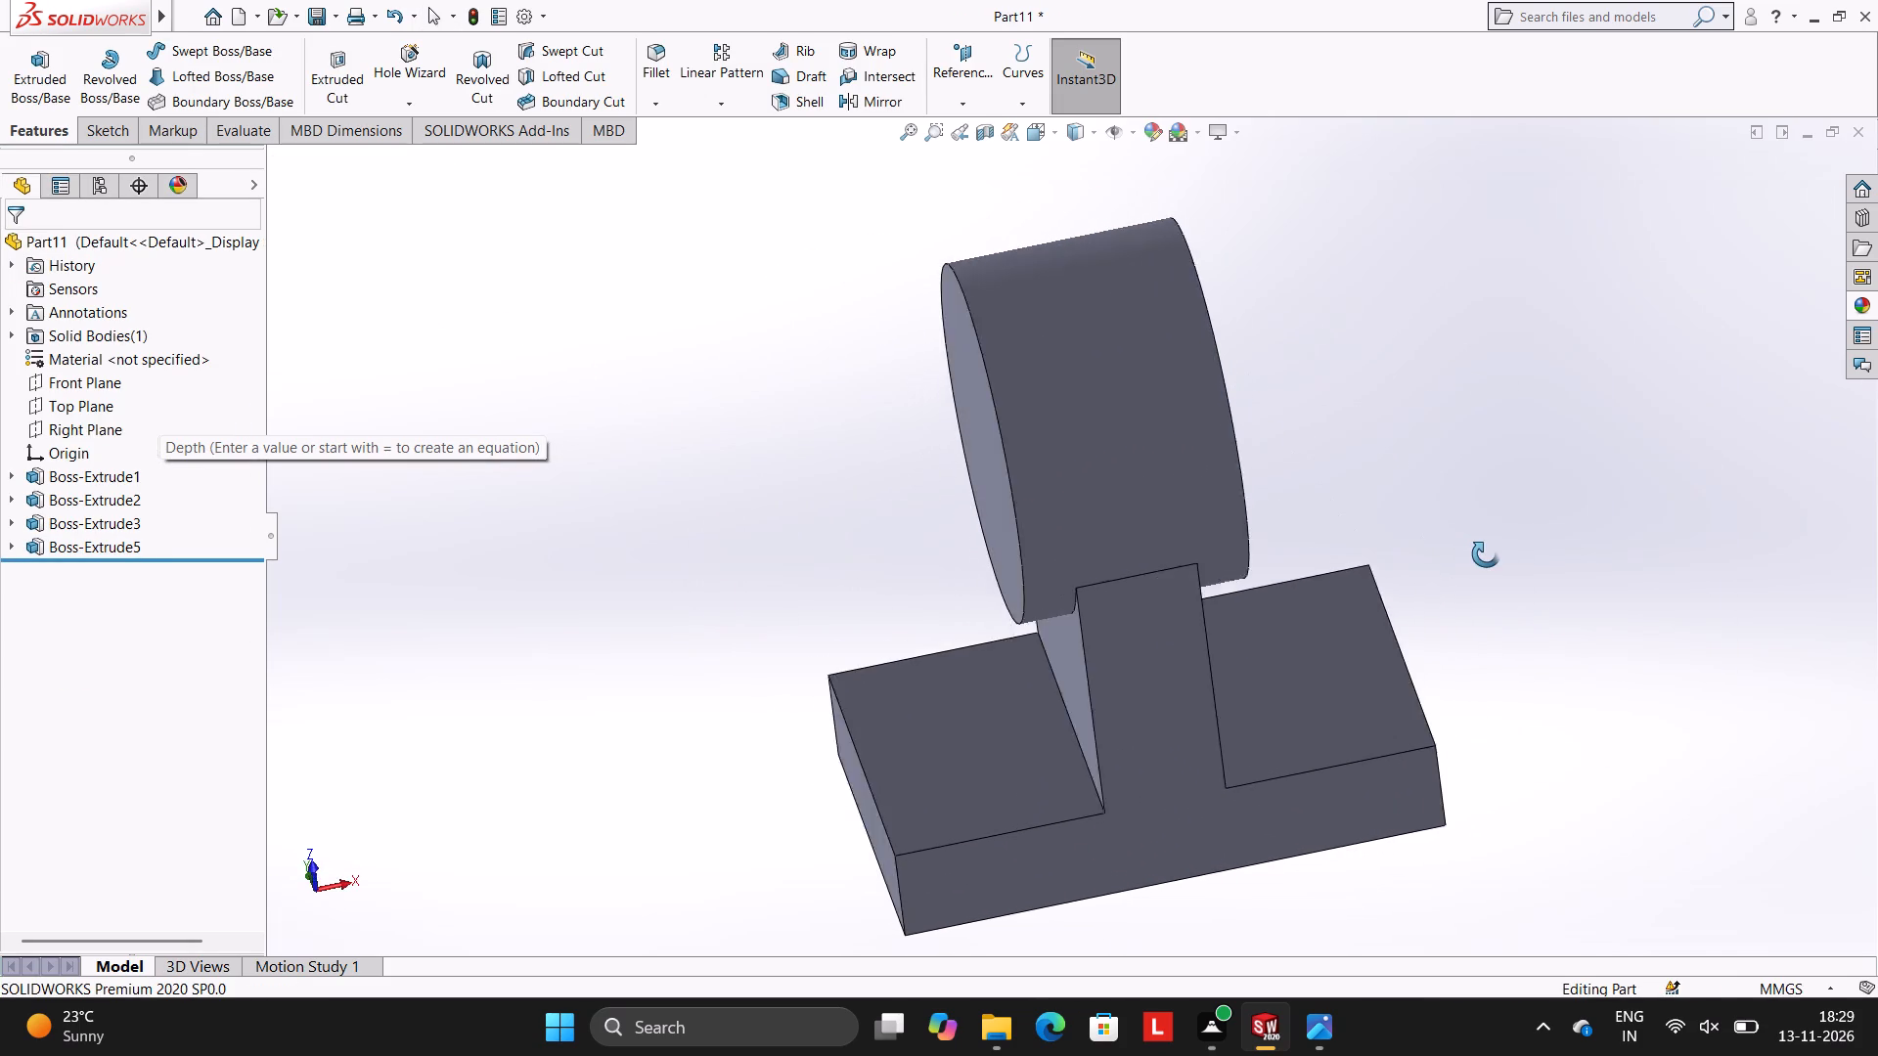
middle_click_drag(1486, 554, 1485, 555)
middle_click_drag(1353, 525, 1403, 526)
middle_click_drag(1360, 410, 1395, 410)
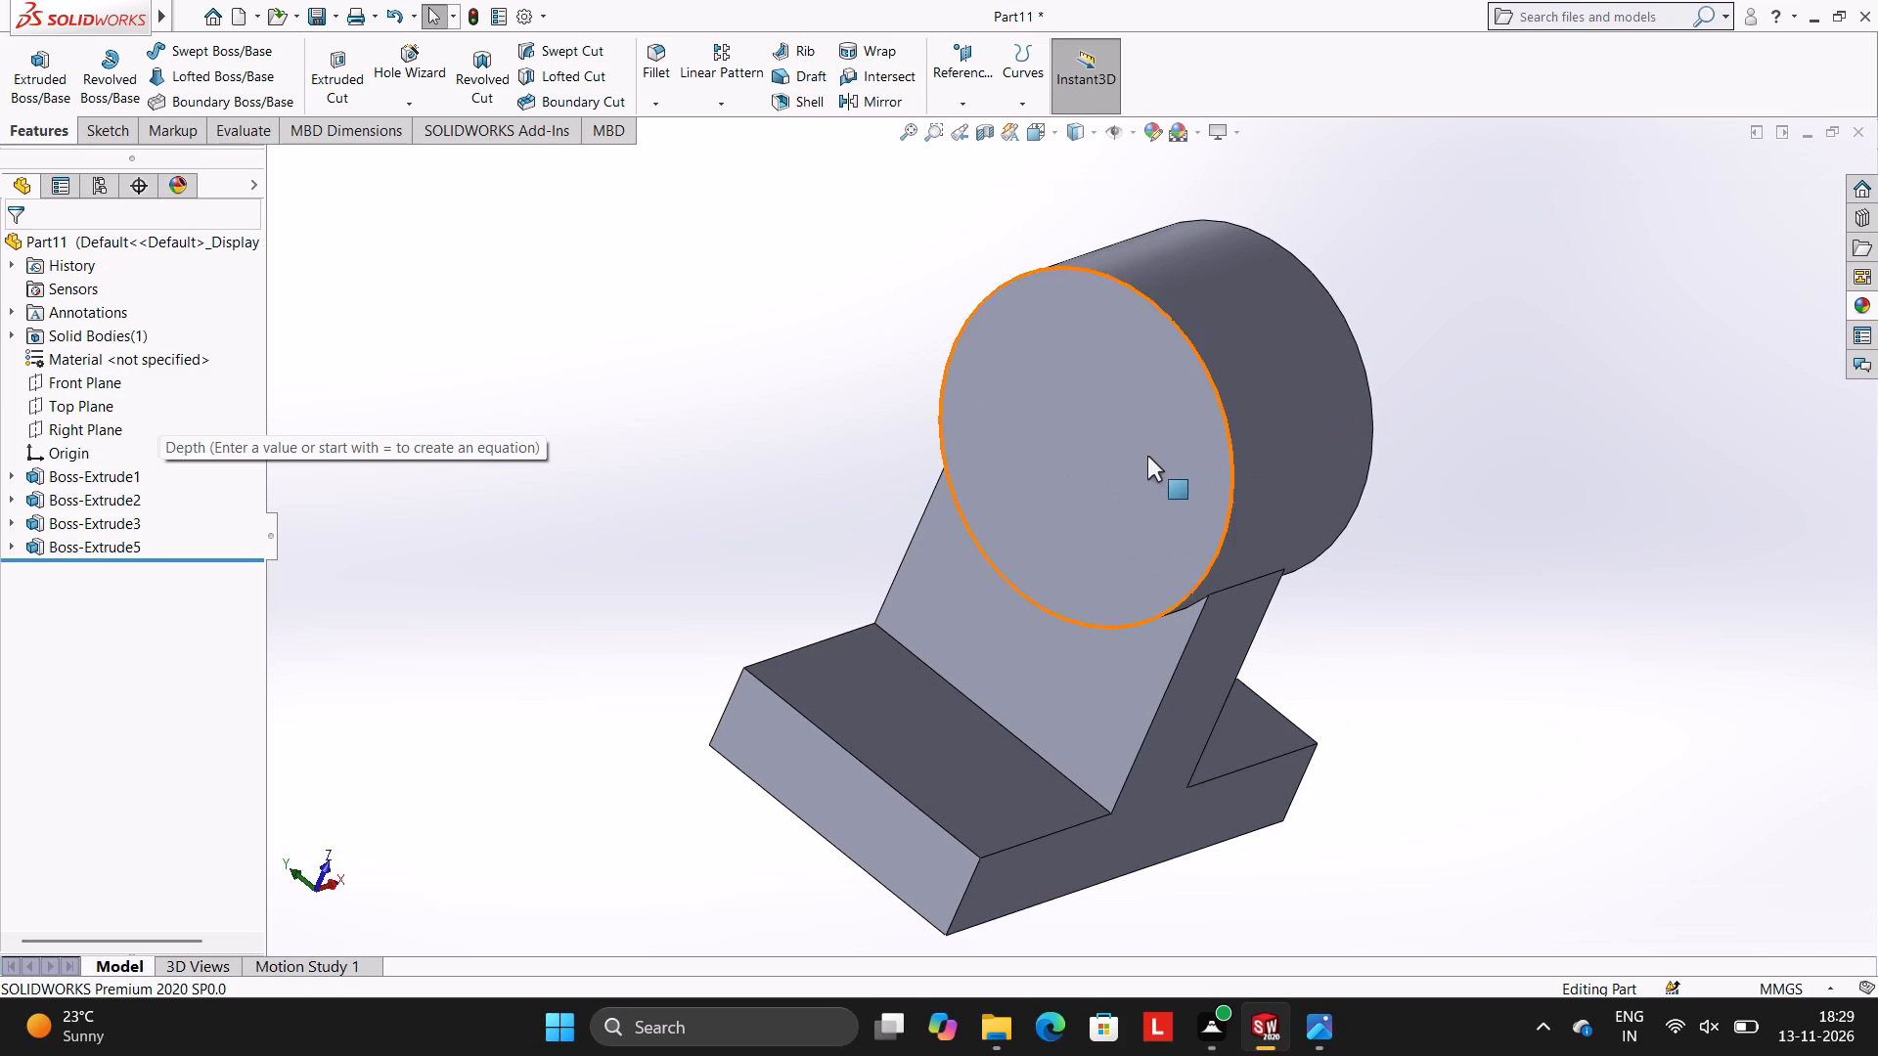
left_click(1075, 435)
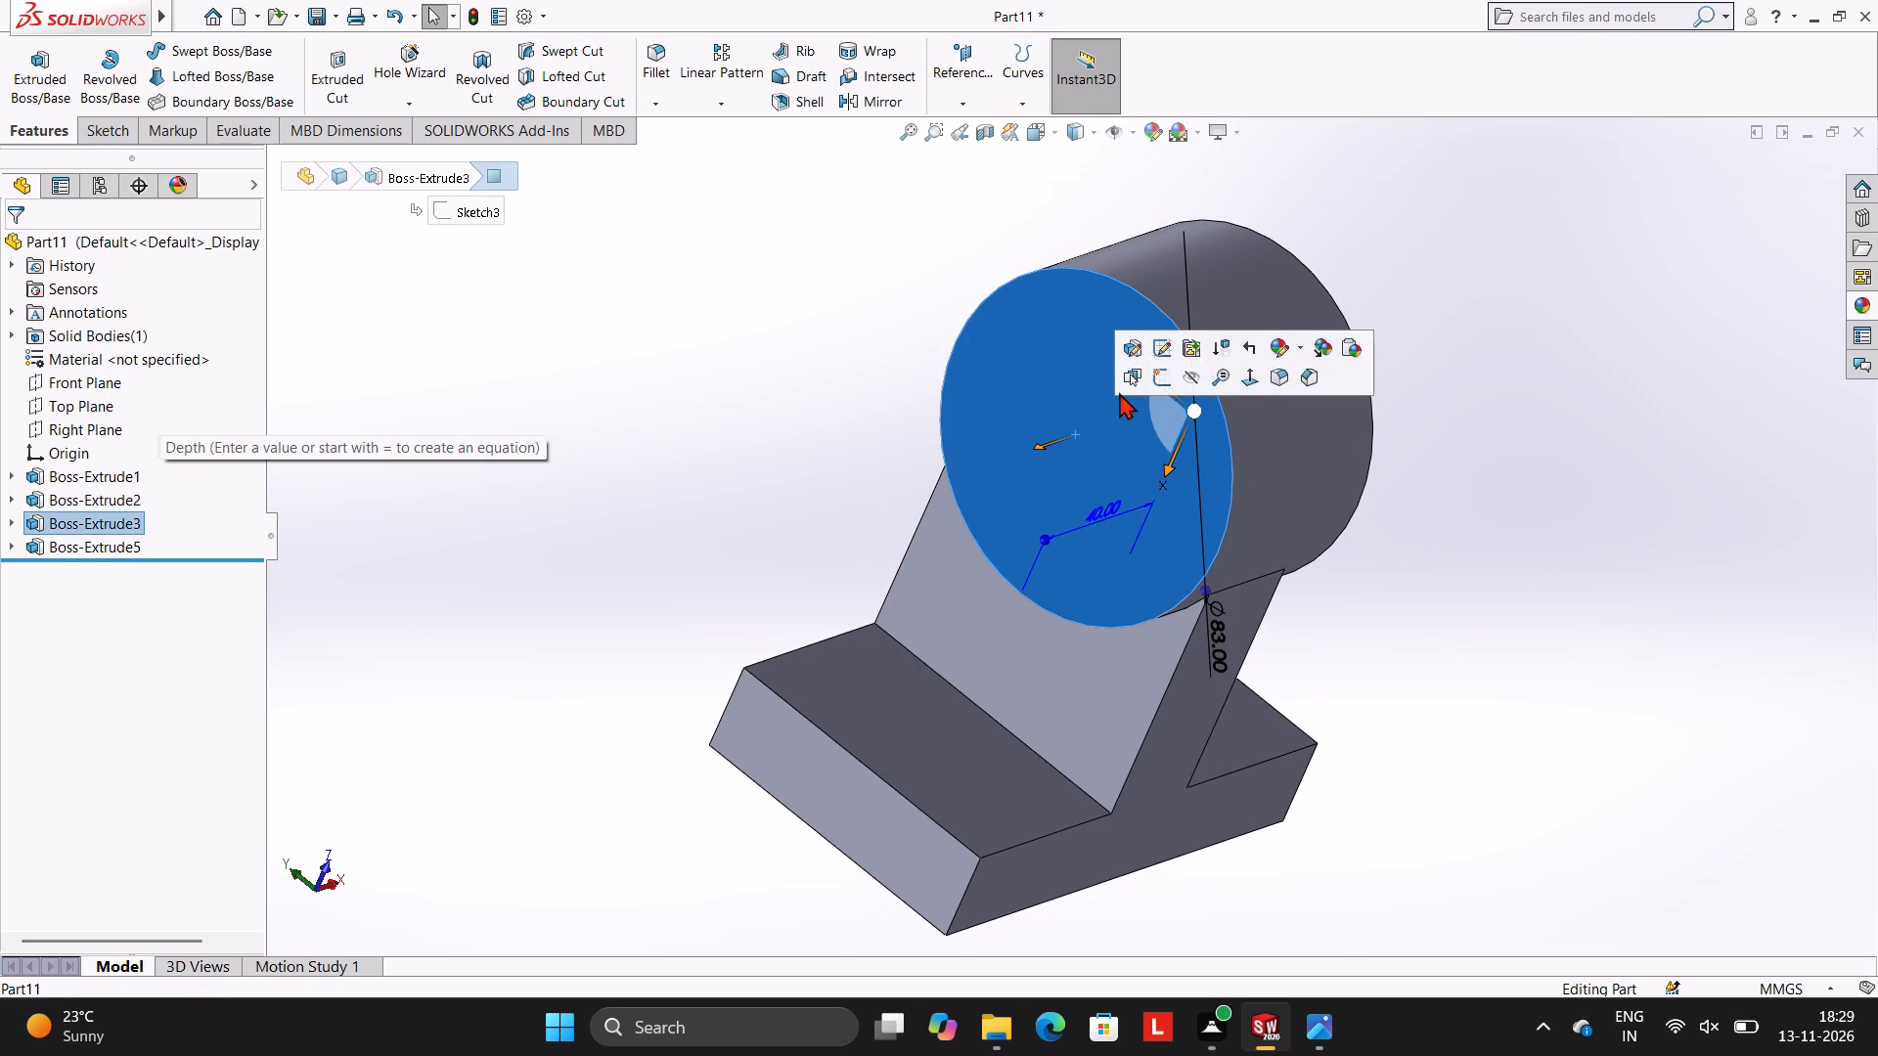
left_click(1161, 377)
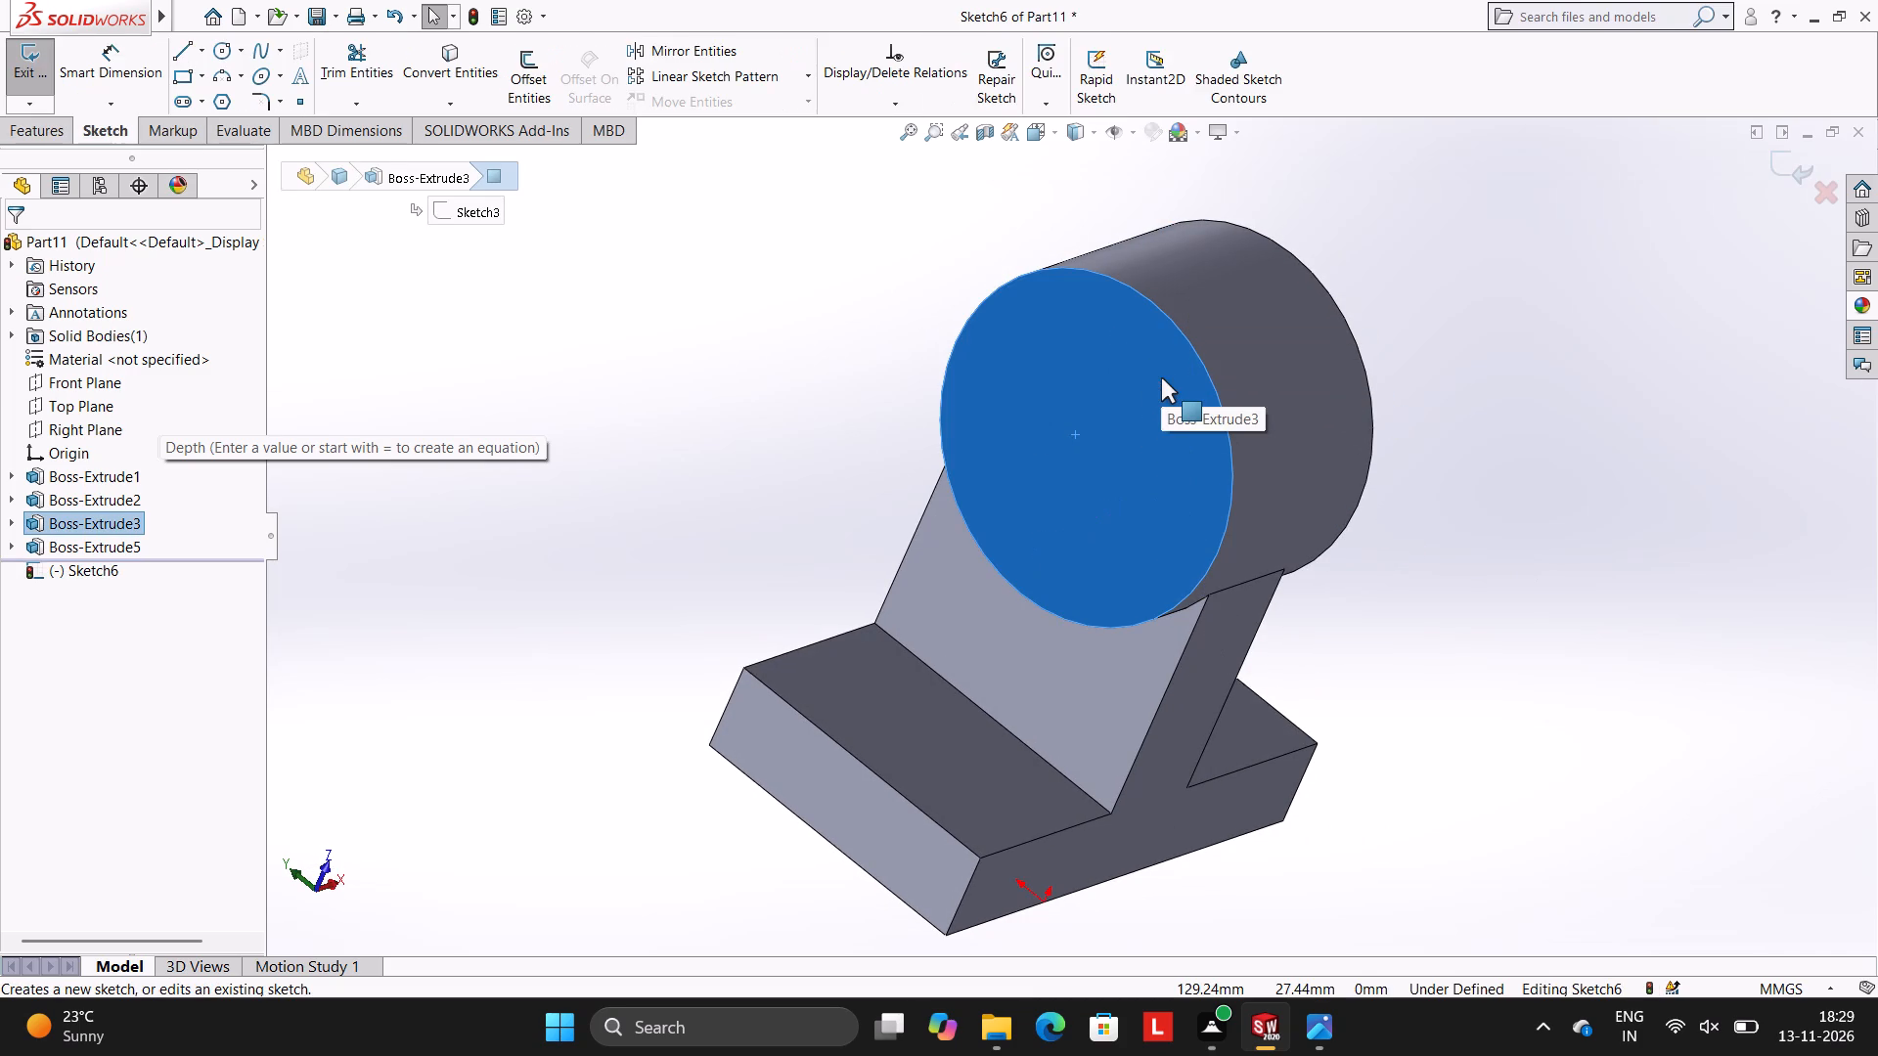
key("ctrl+8")
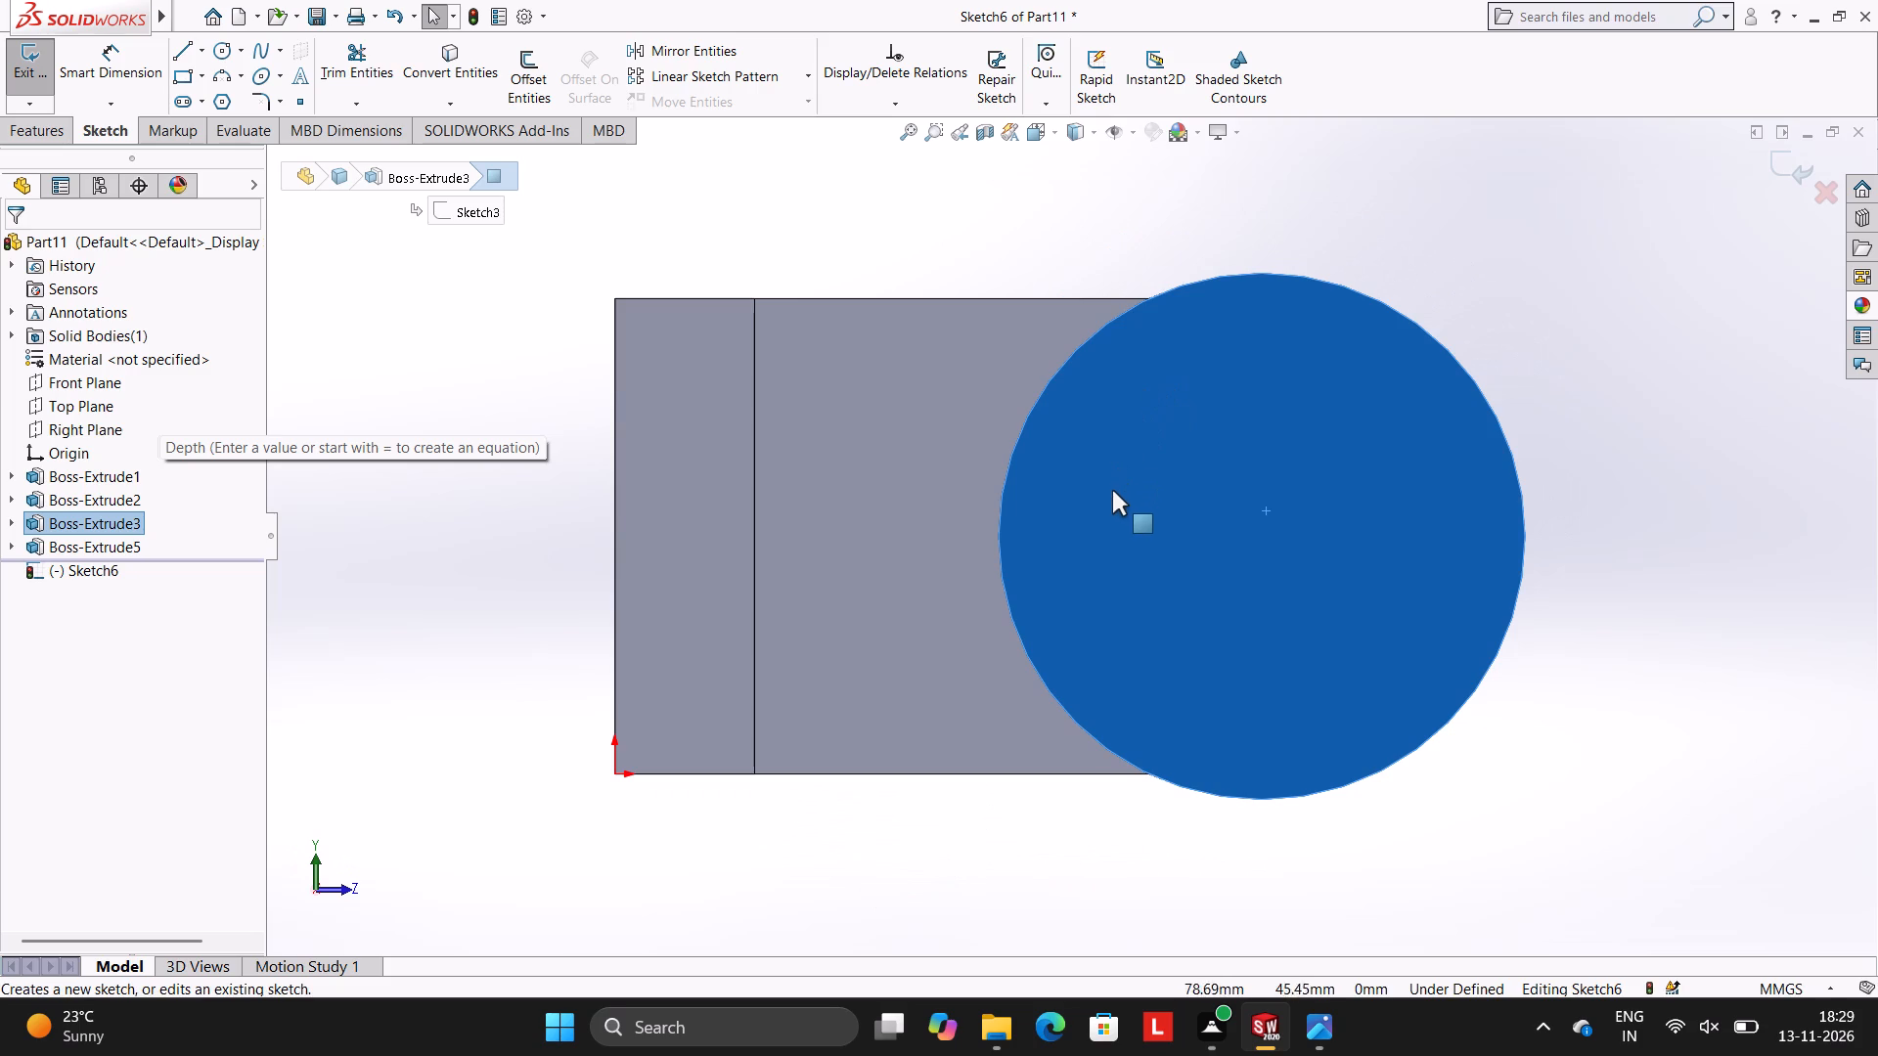
Sketch a 55 mm diameter circle concentric with the cylindrical boss.
left_click(220, 48)
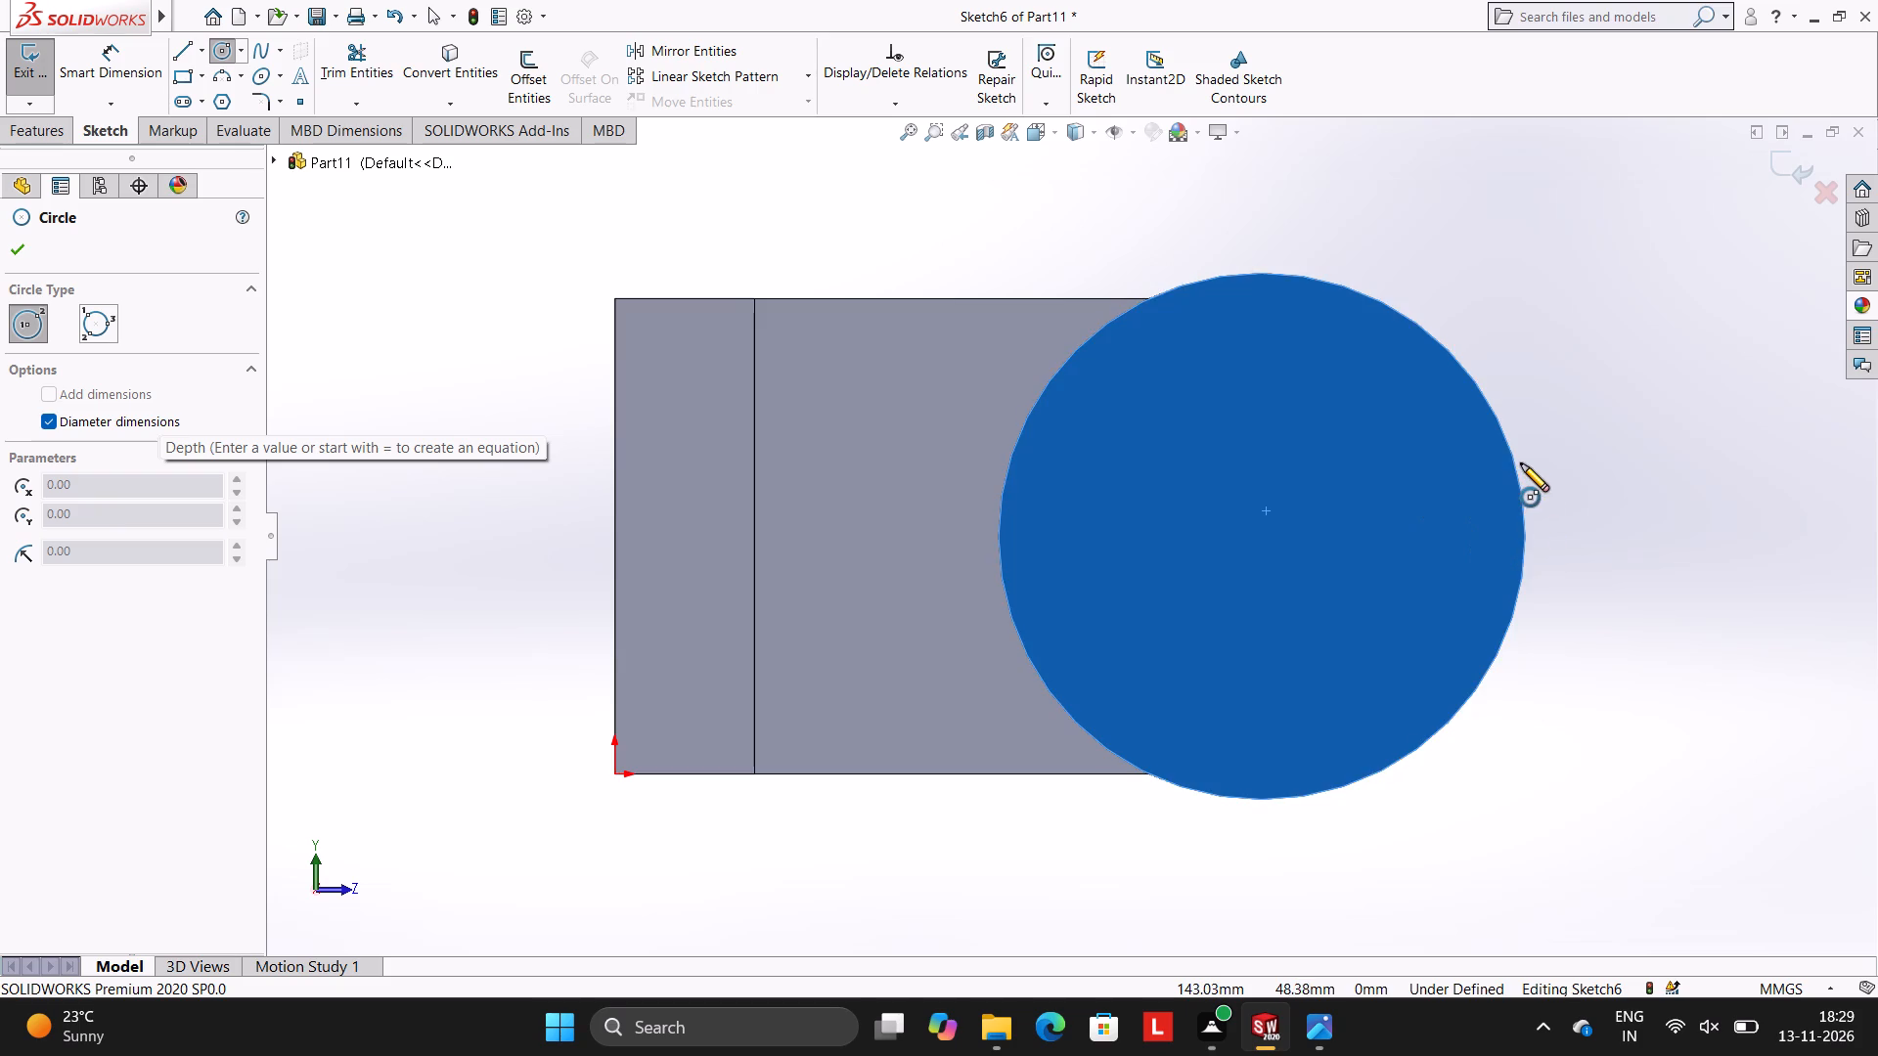
left_click(1260, 534)
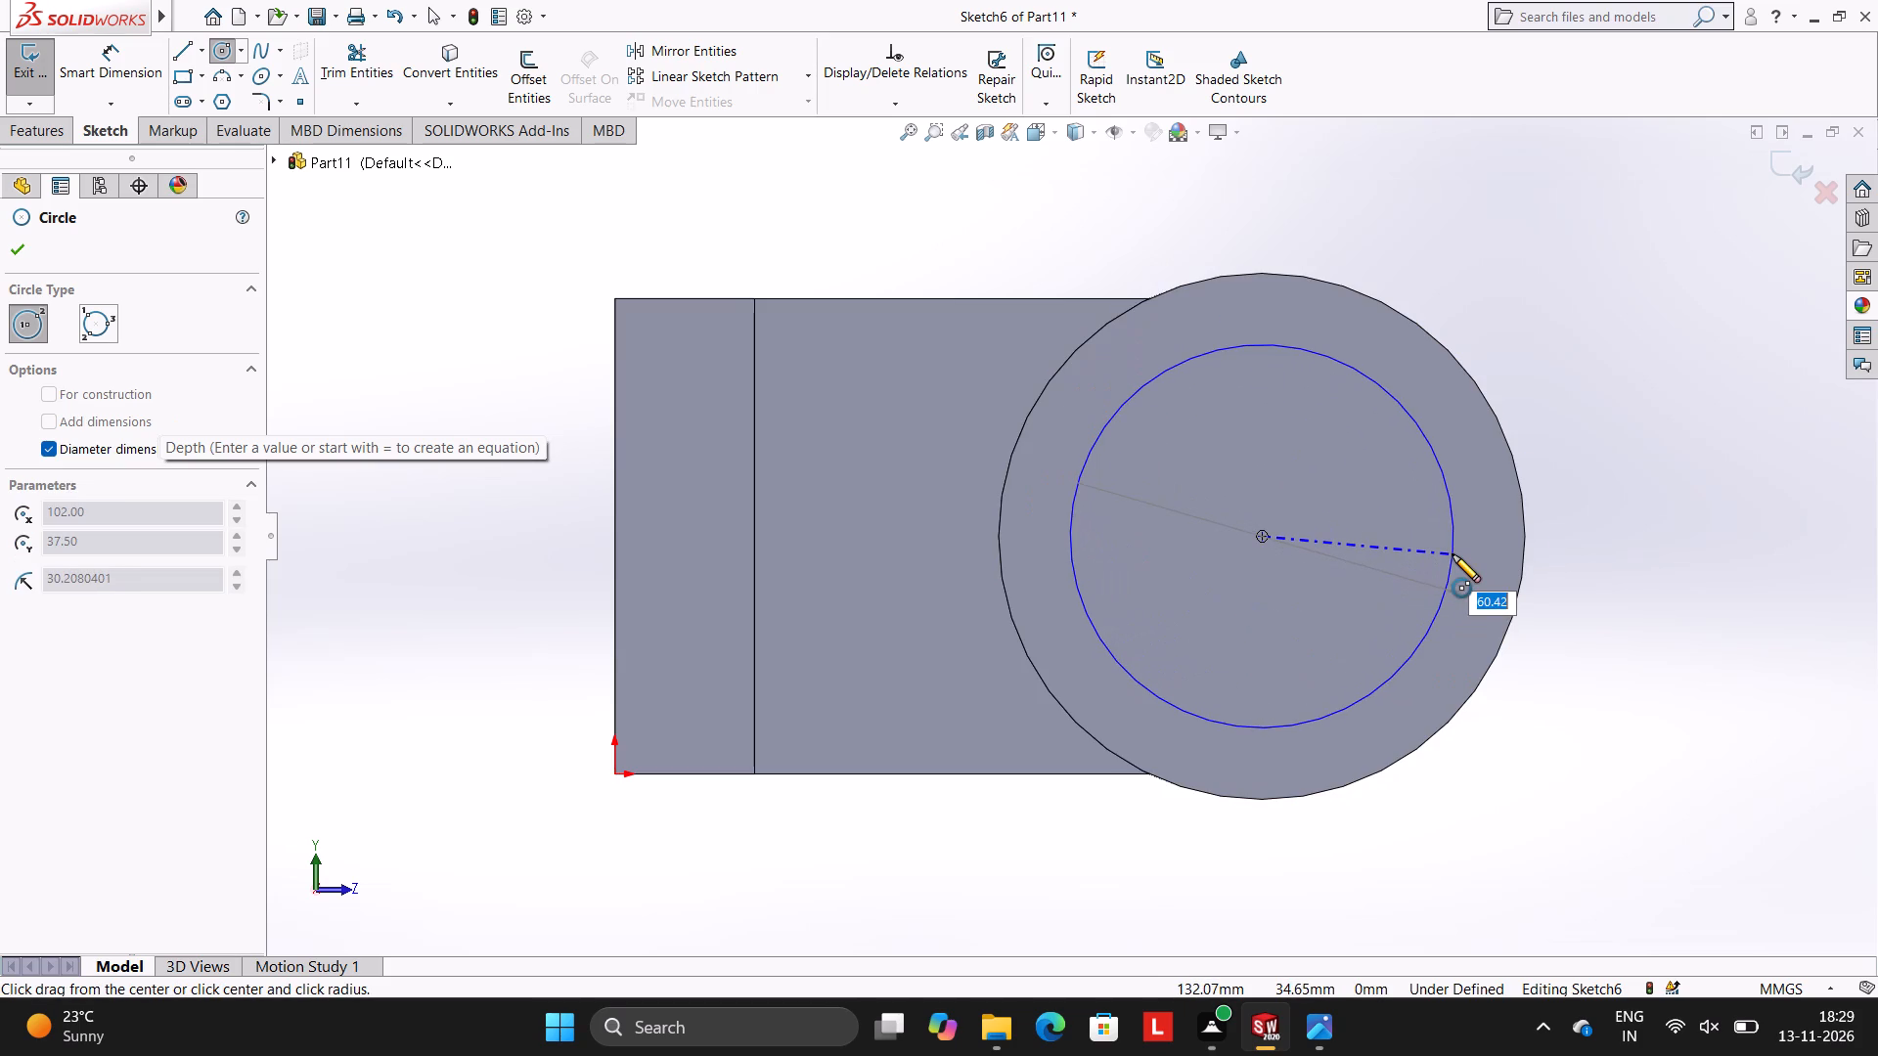
type("55")
key("Return")
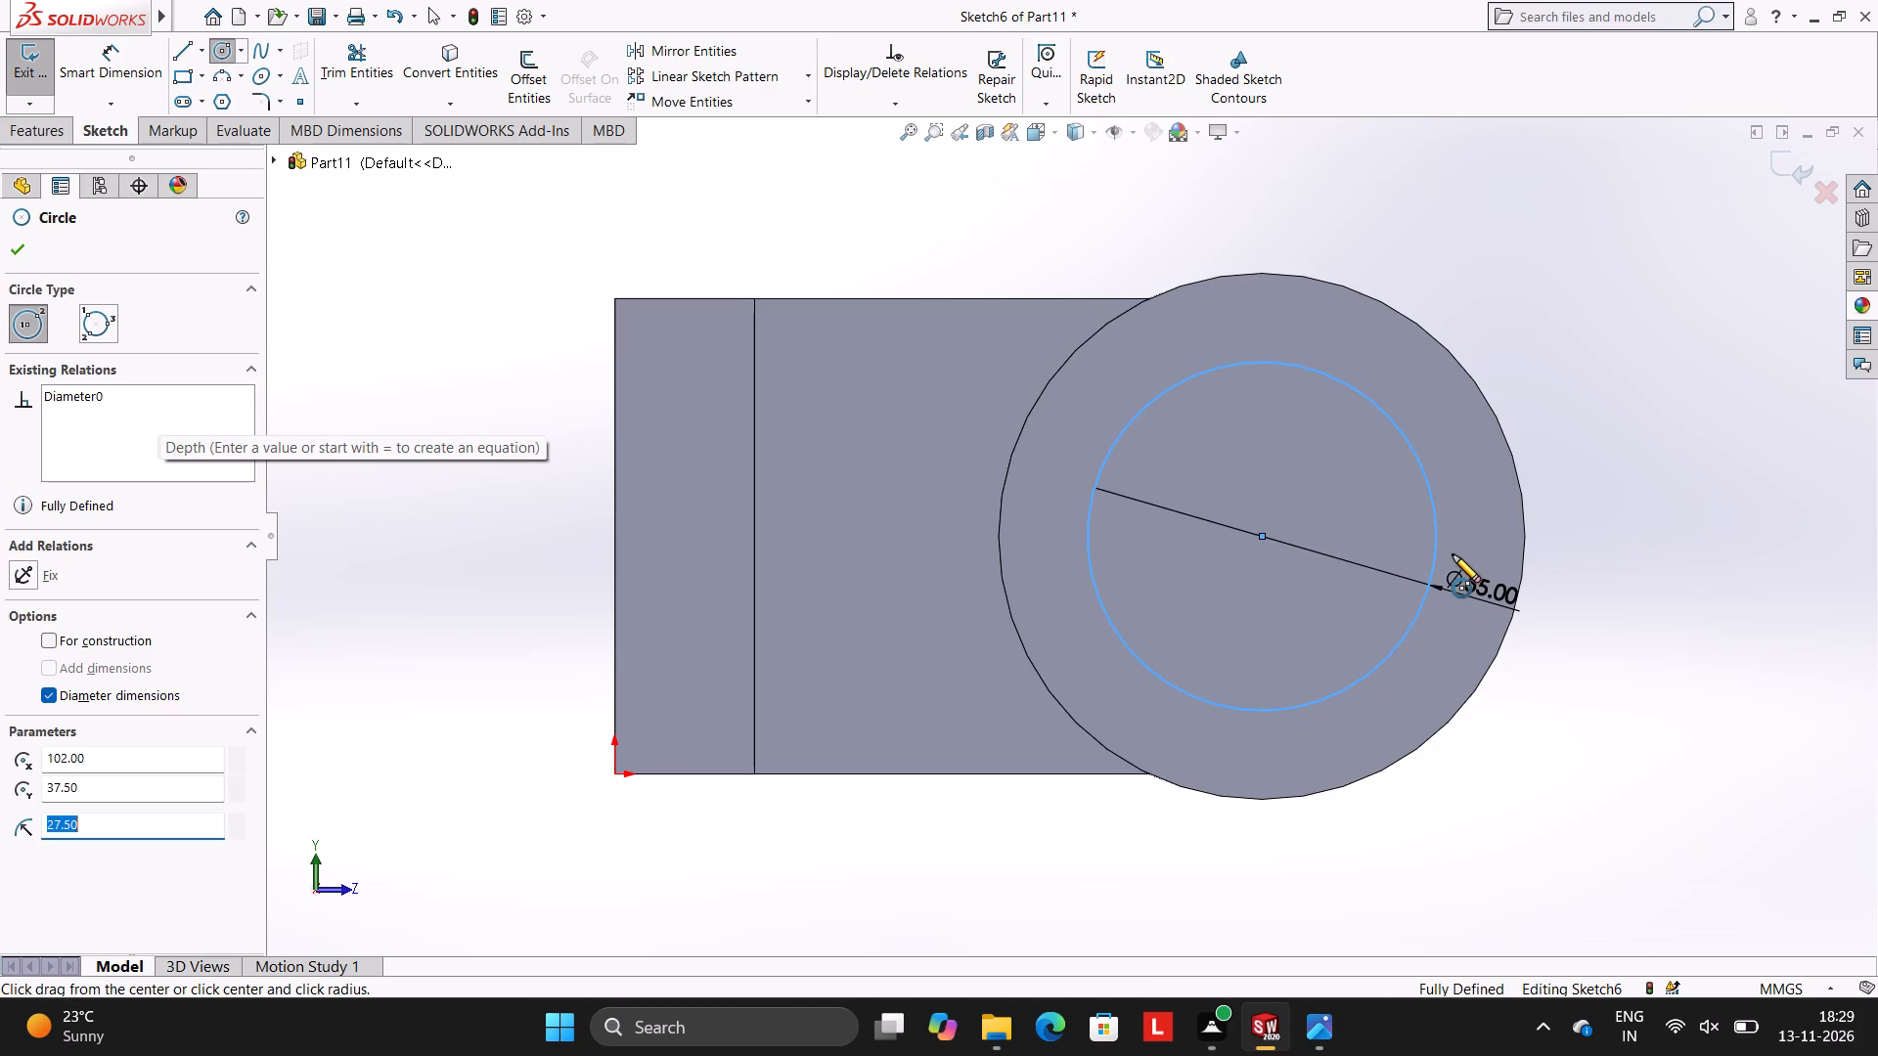
key("Escape")
key("Escape")
Draw a line about 6.7 mm outward along Z from the 55 mm circle's +Z quadrant, followed by a 2.5 mm line upward.
scroll(1581, 594, "up", 2)
scroll(1573, 567, "down", 2)
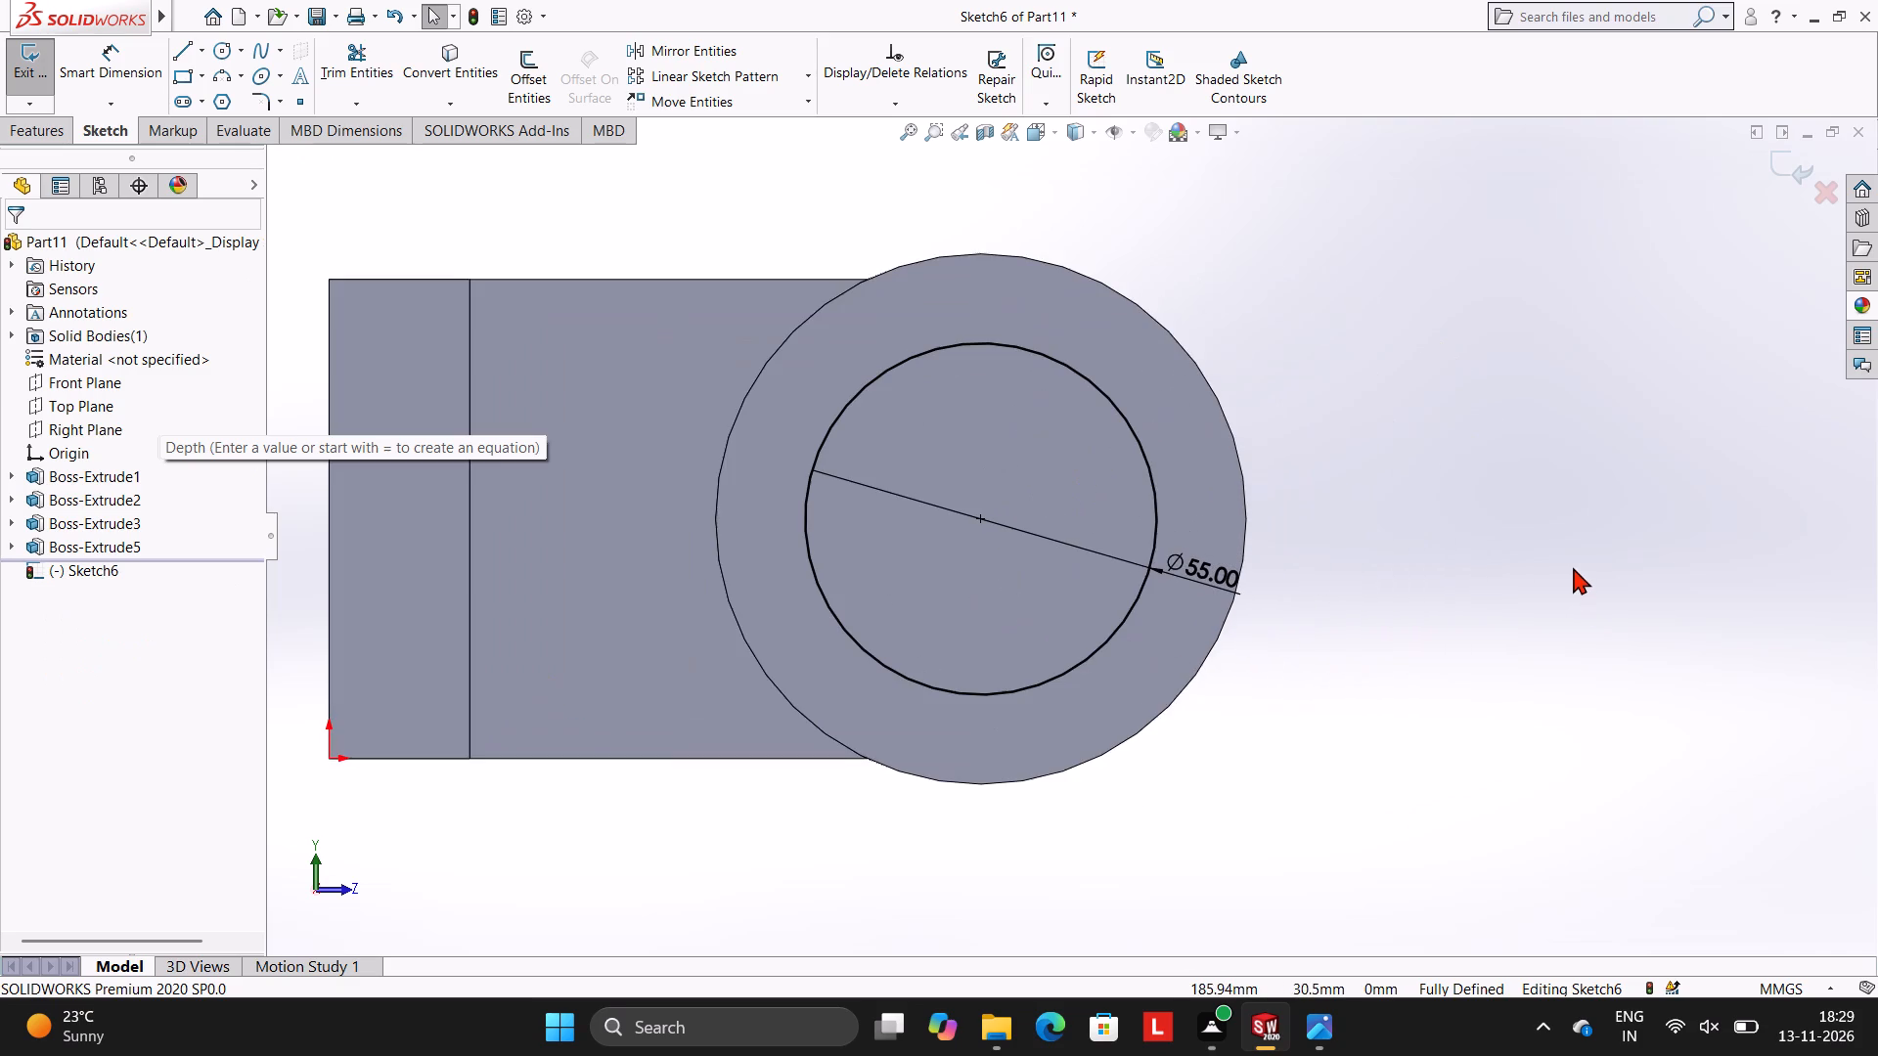
scroll(1218, 507, "up", 1)
scroll(1218, 507, "down", 1)
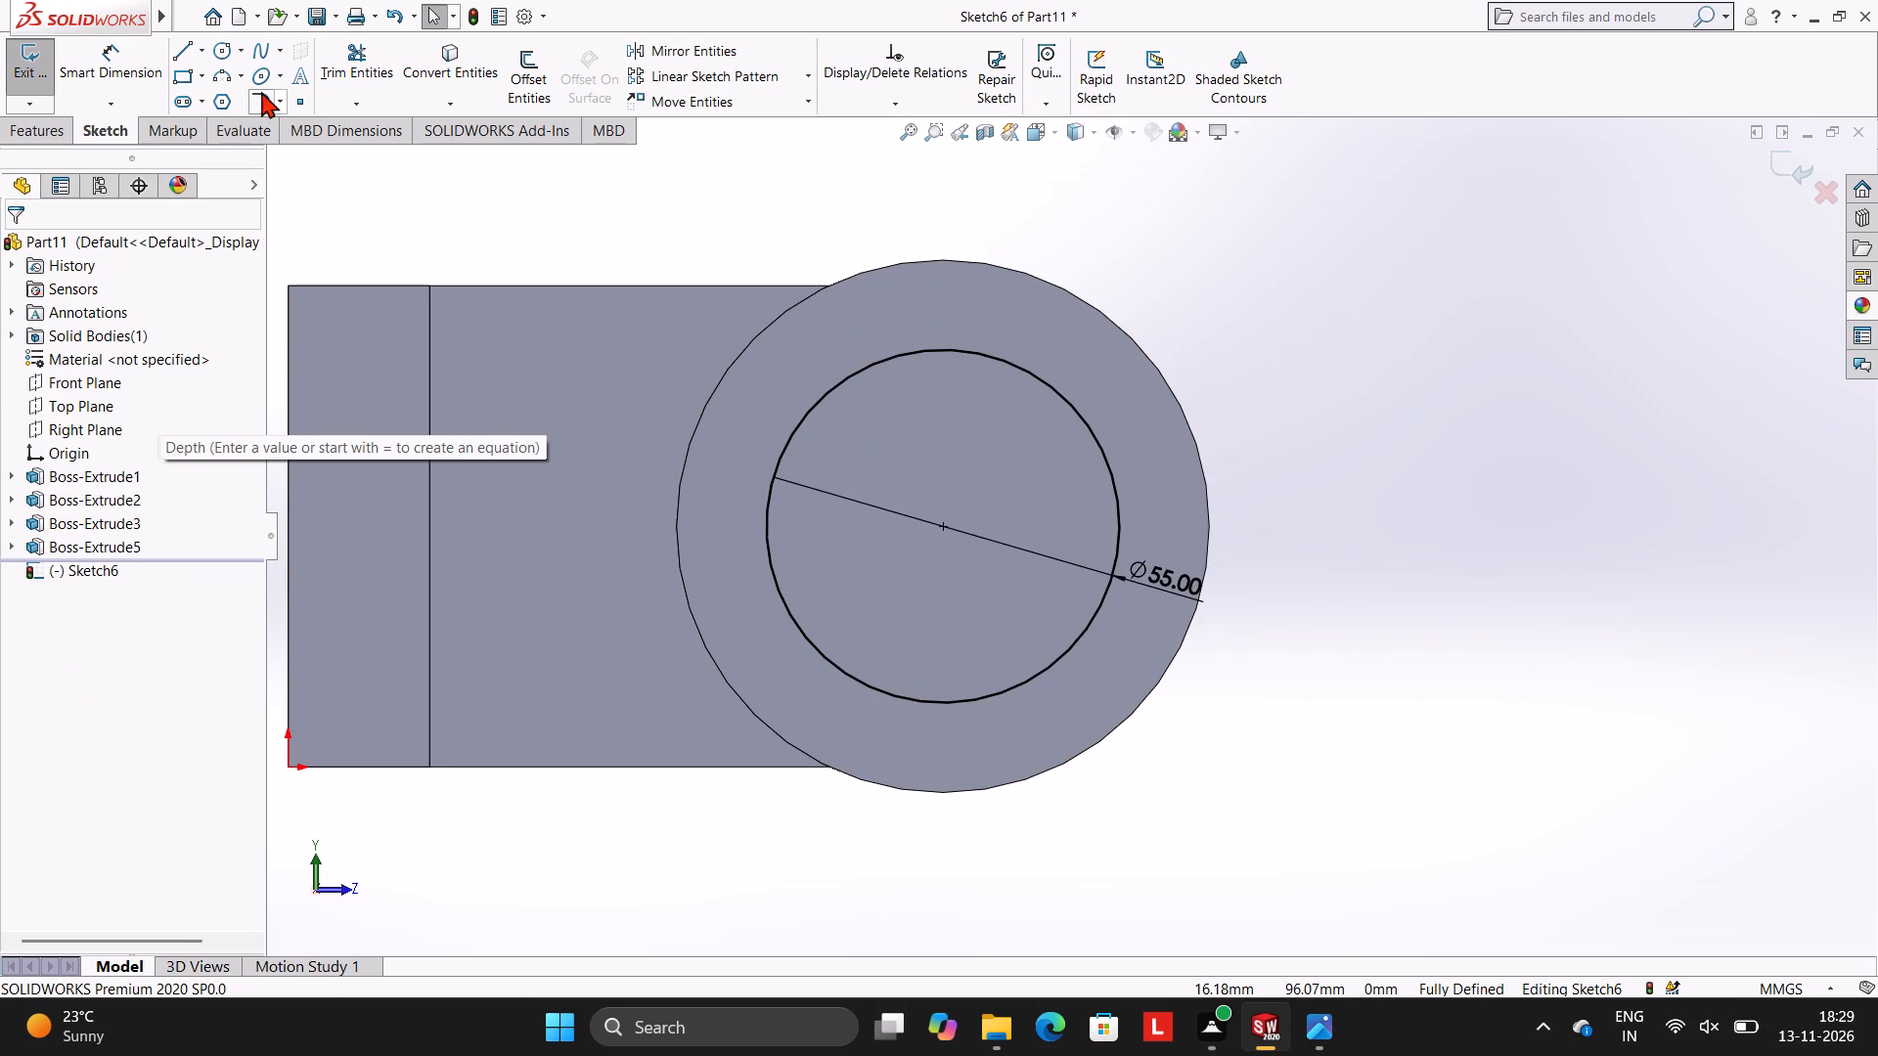
left_click(189, 49)
scroll(923, 358, "down", 2)
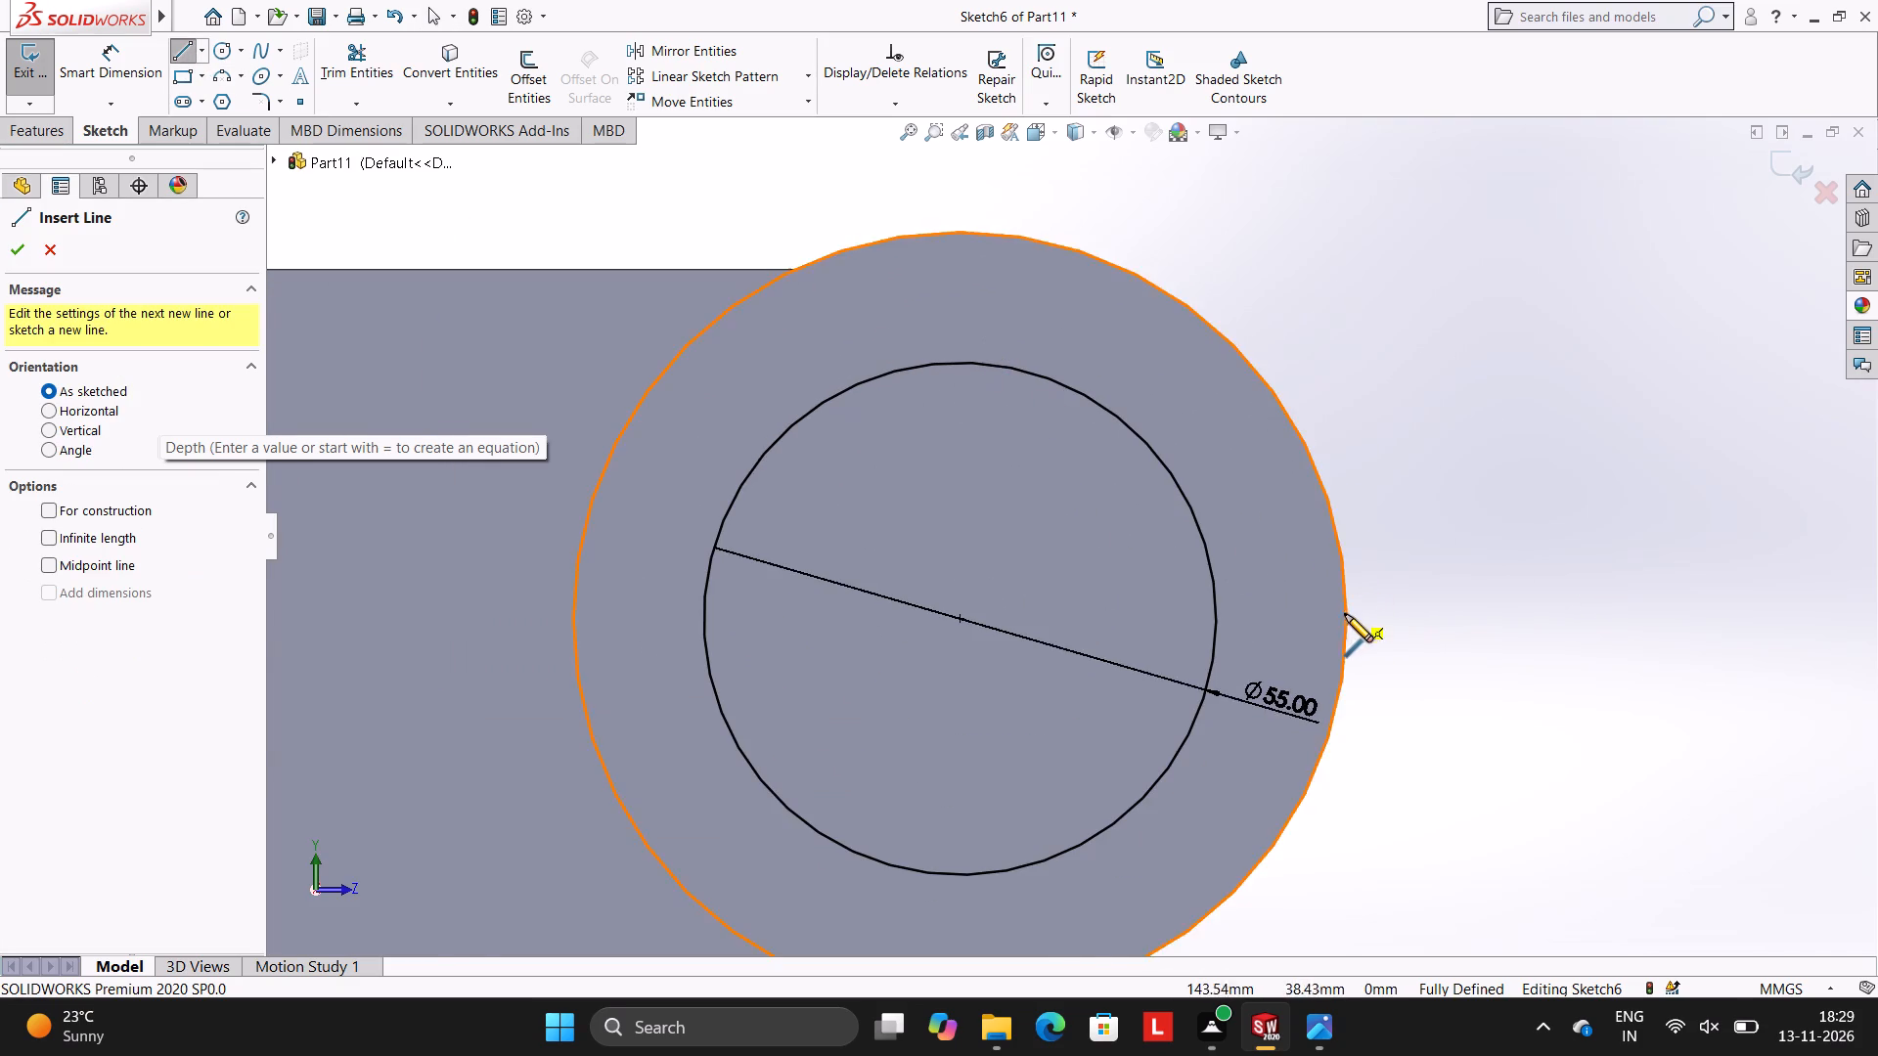
scroll(1344, 615, "up", 1)
scroll(1328, 635, "down", 1)
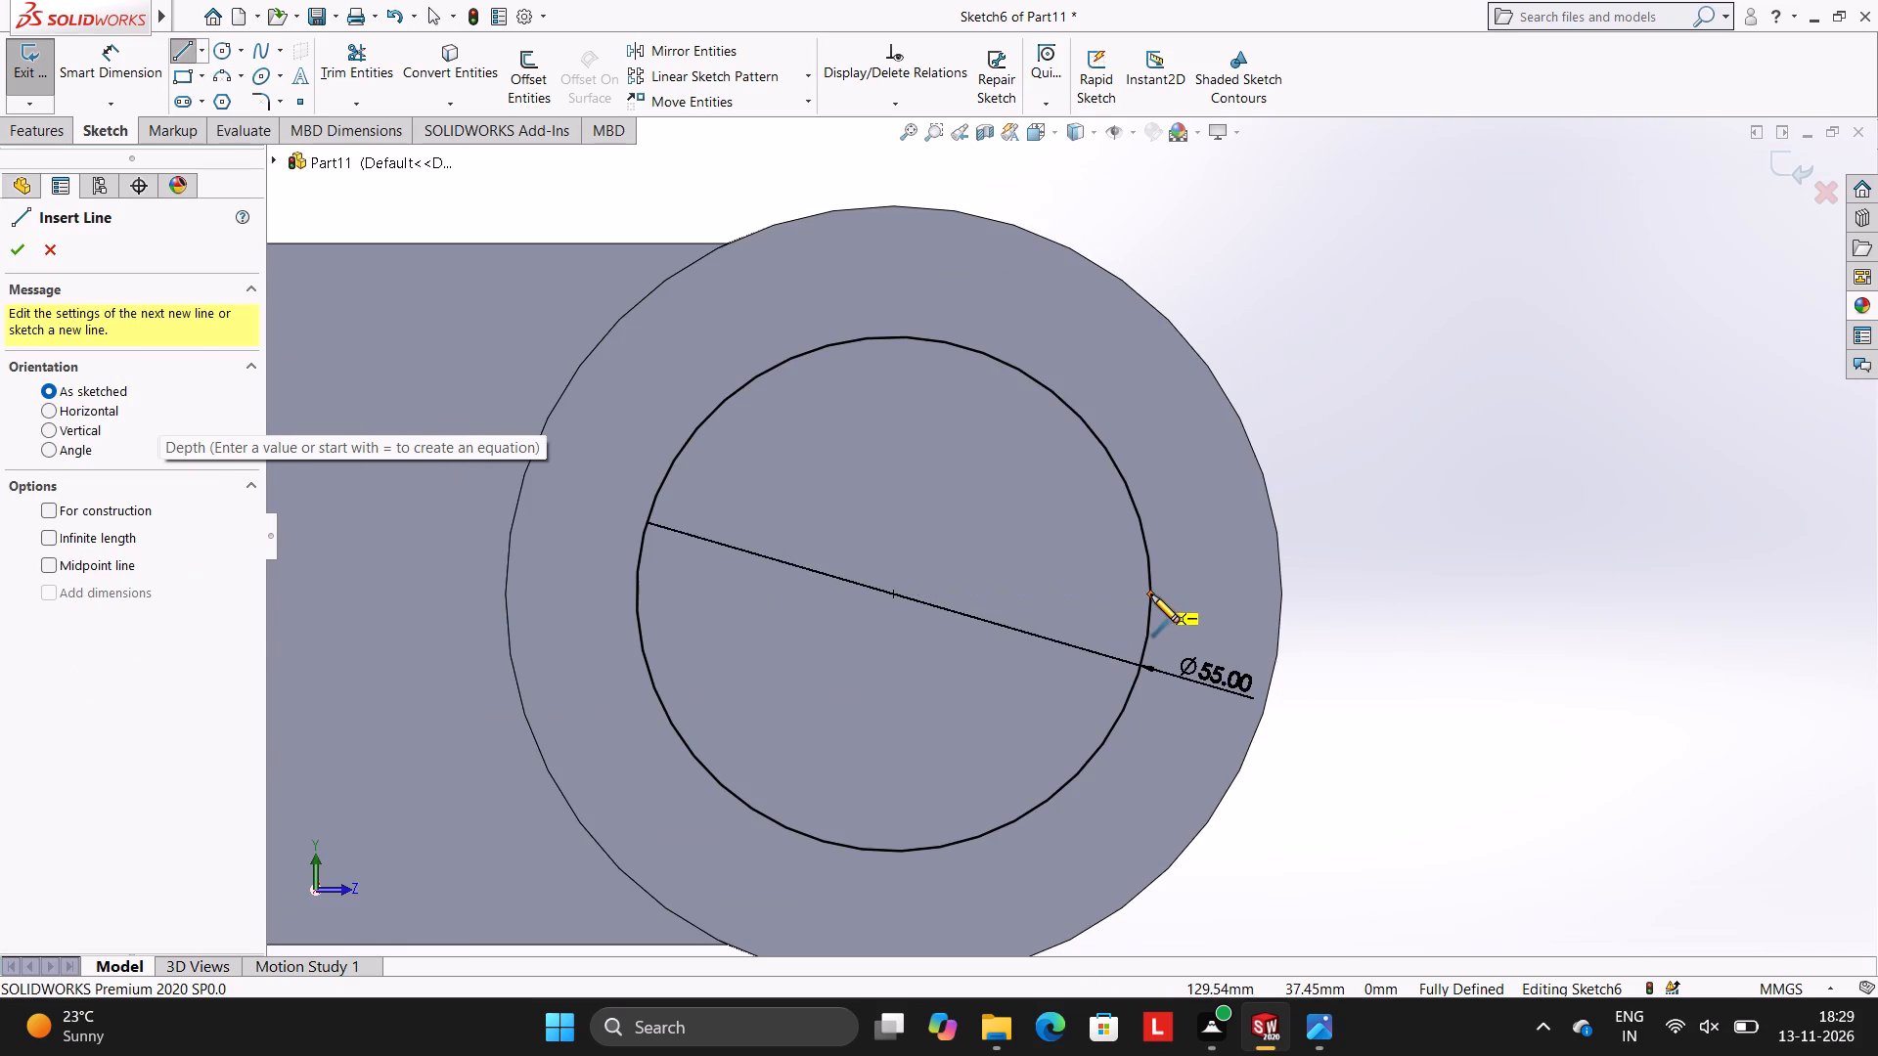
left_click(1151, 594)
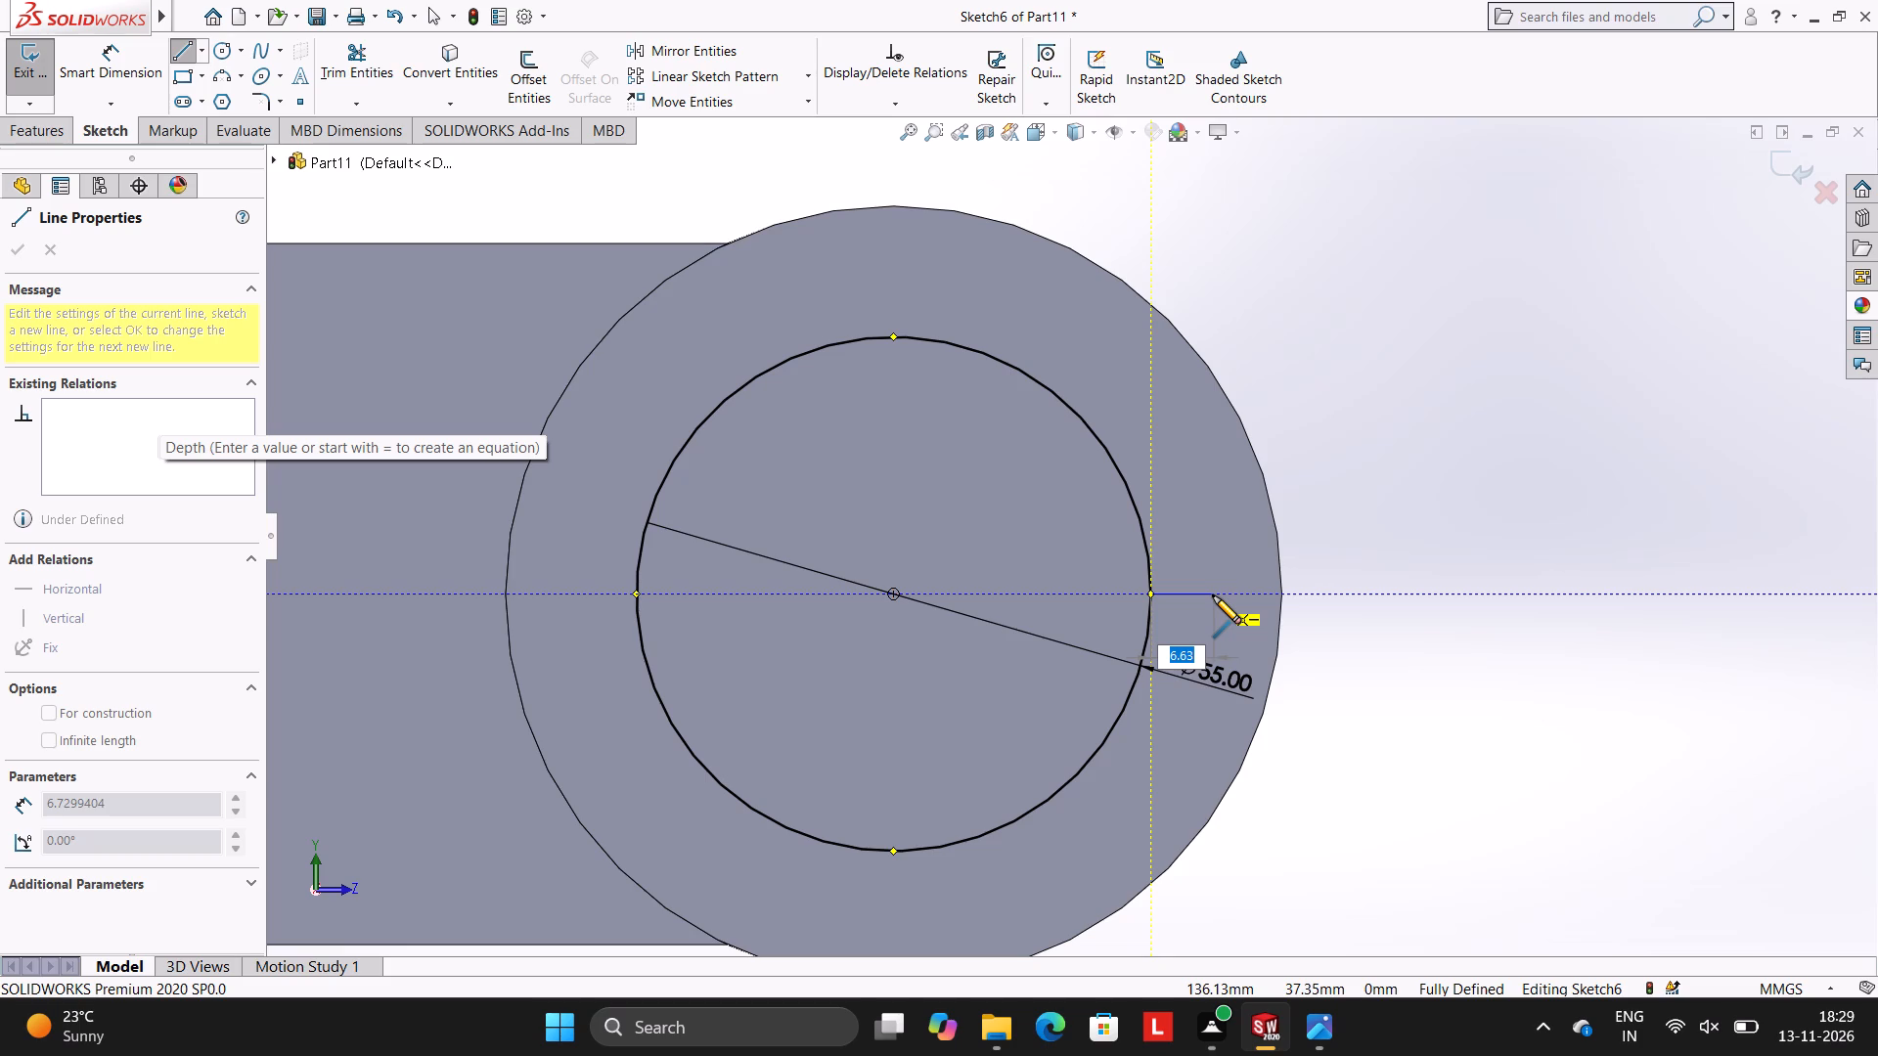
left_click(1213, 595)
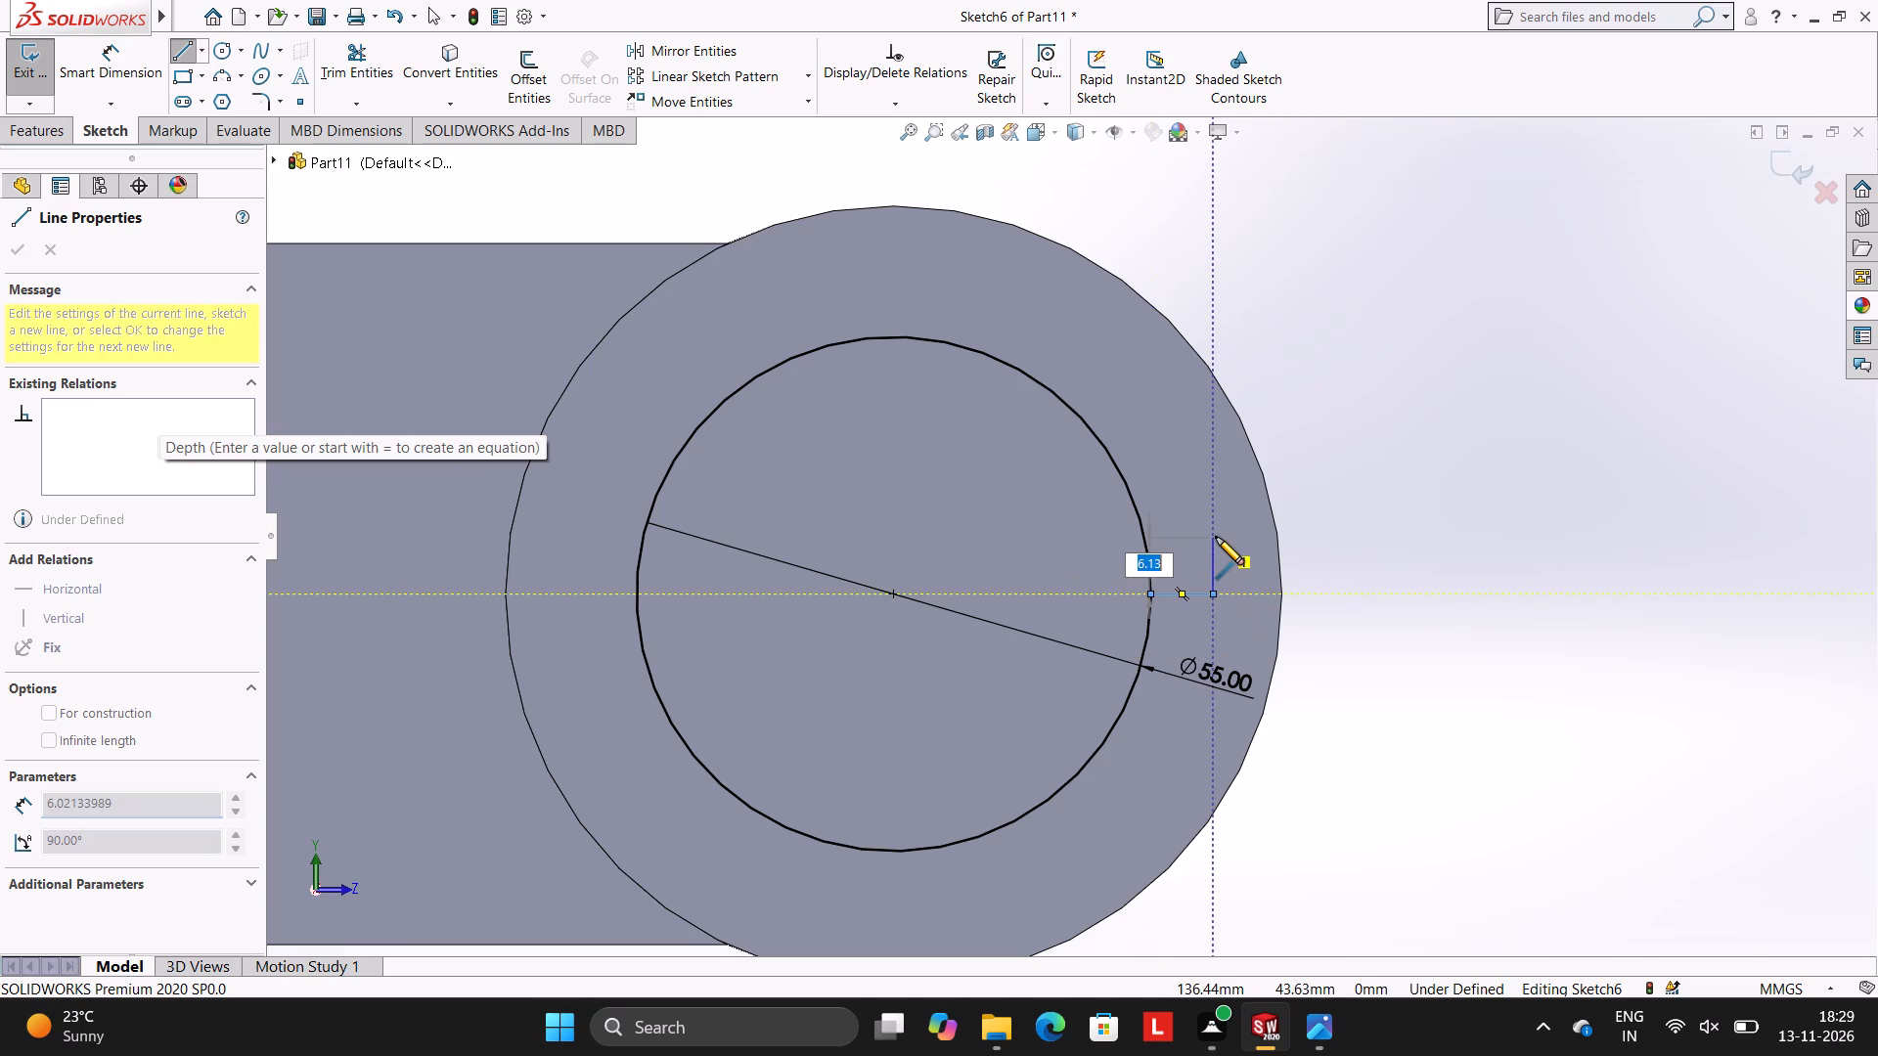
type("2.5")
key("Return")
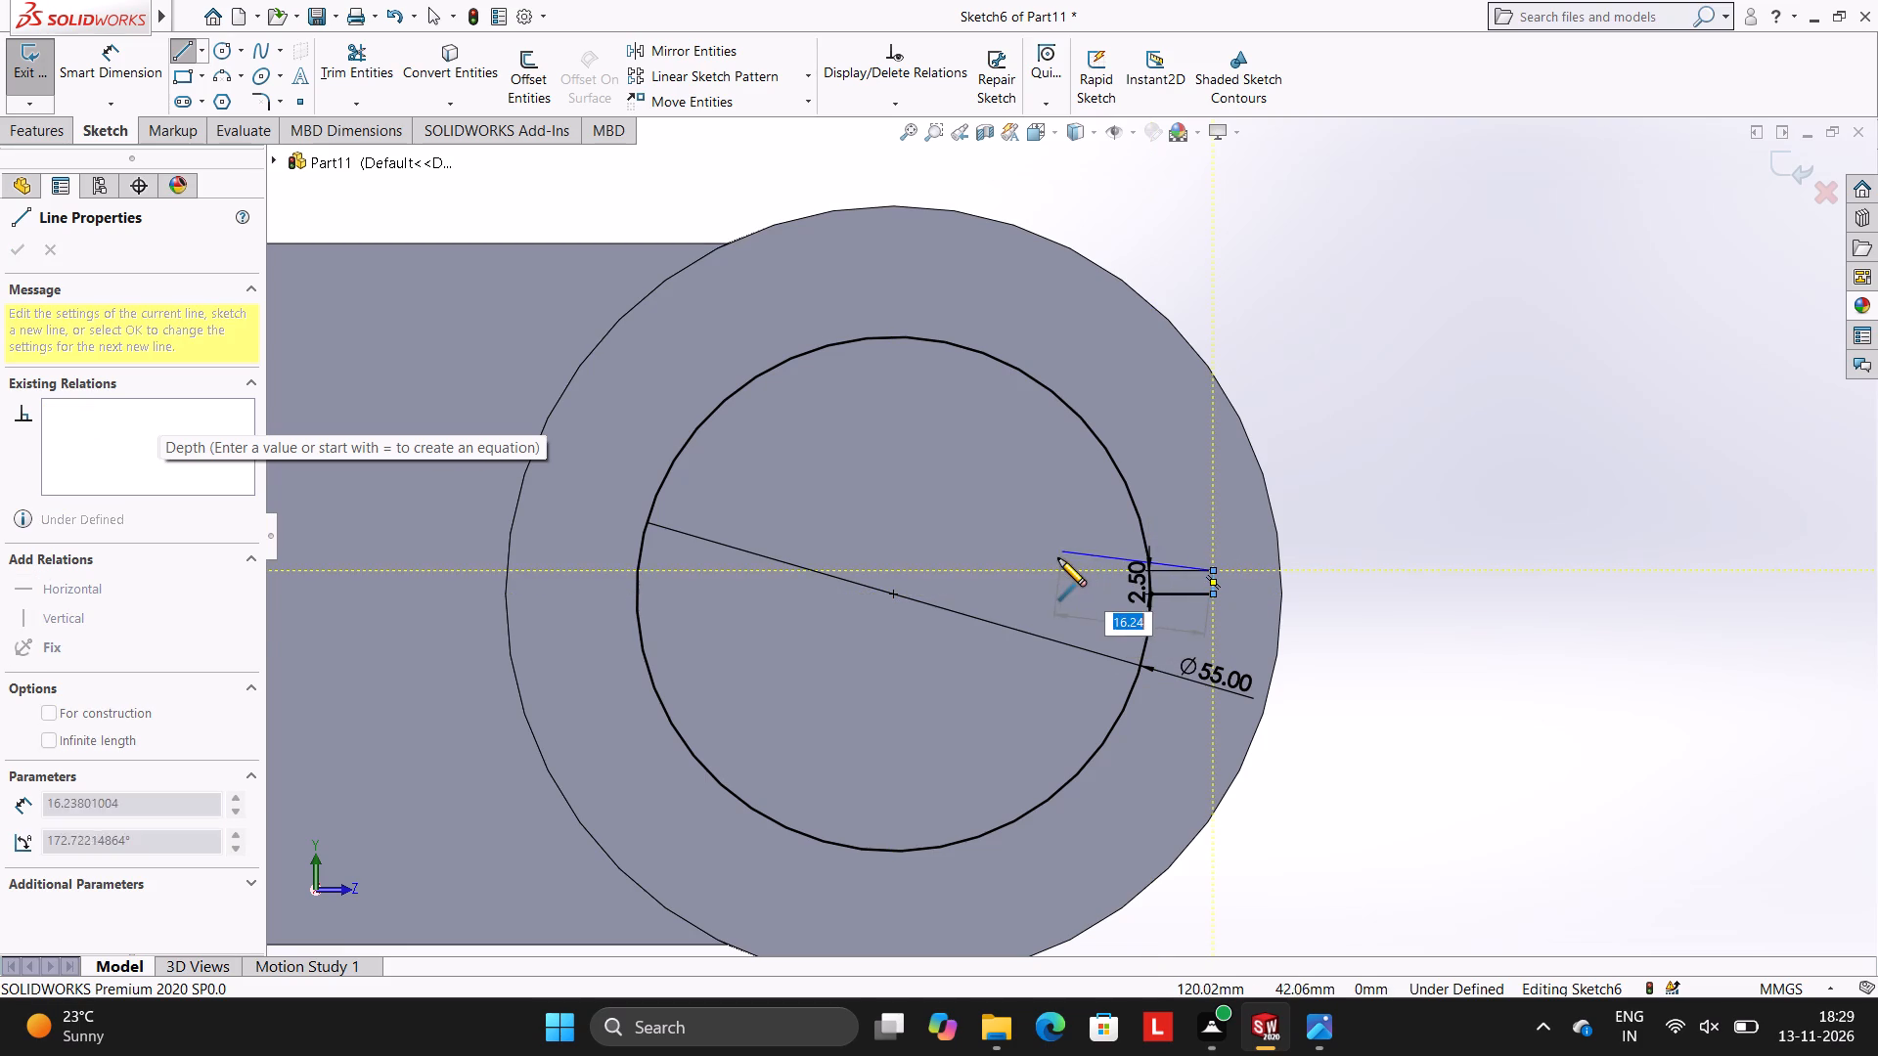
Continue the lines back inside the circle, 5 mm down, outward past the boss edge and 5 mm up, closing at the 2.5 mm line's upper end.
left_click(1038, 567)
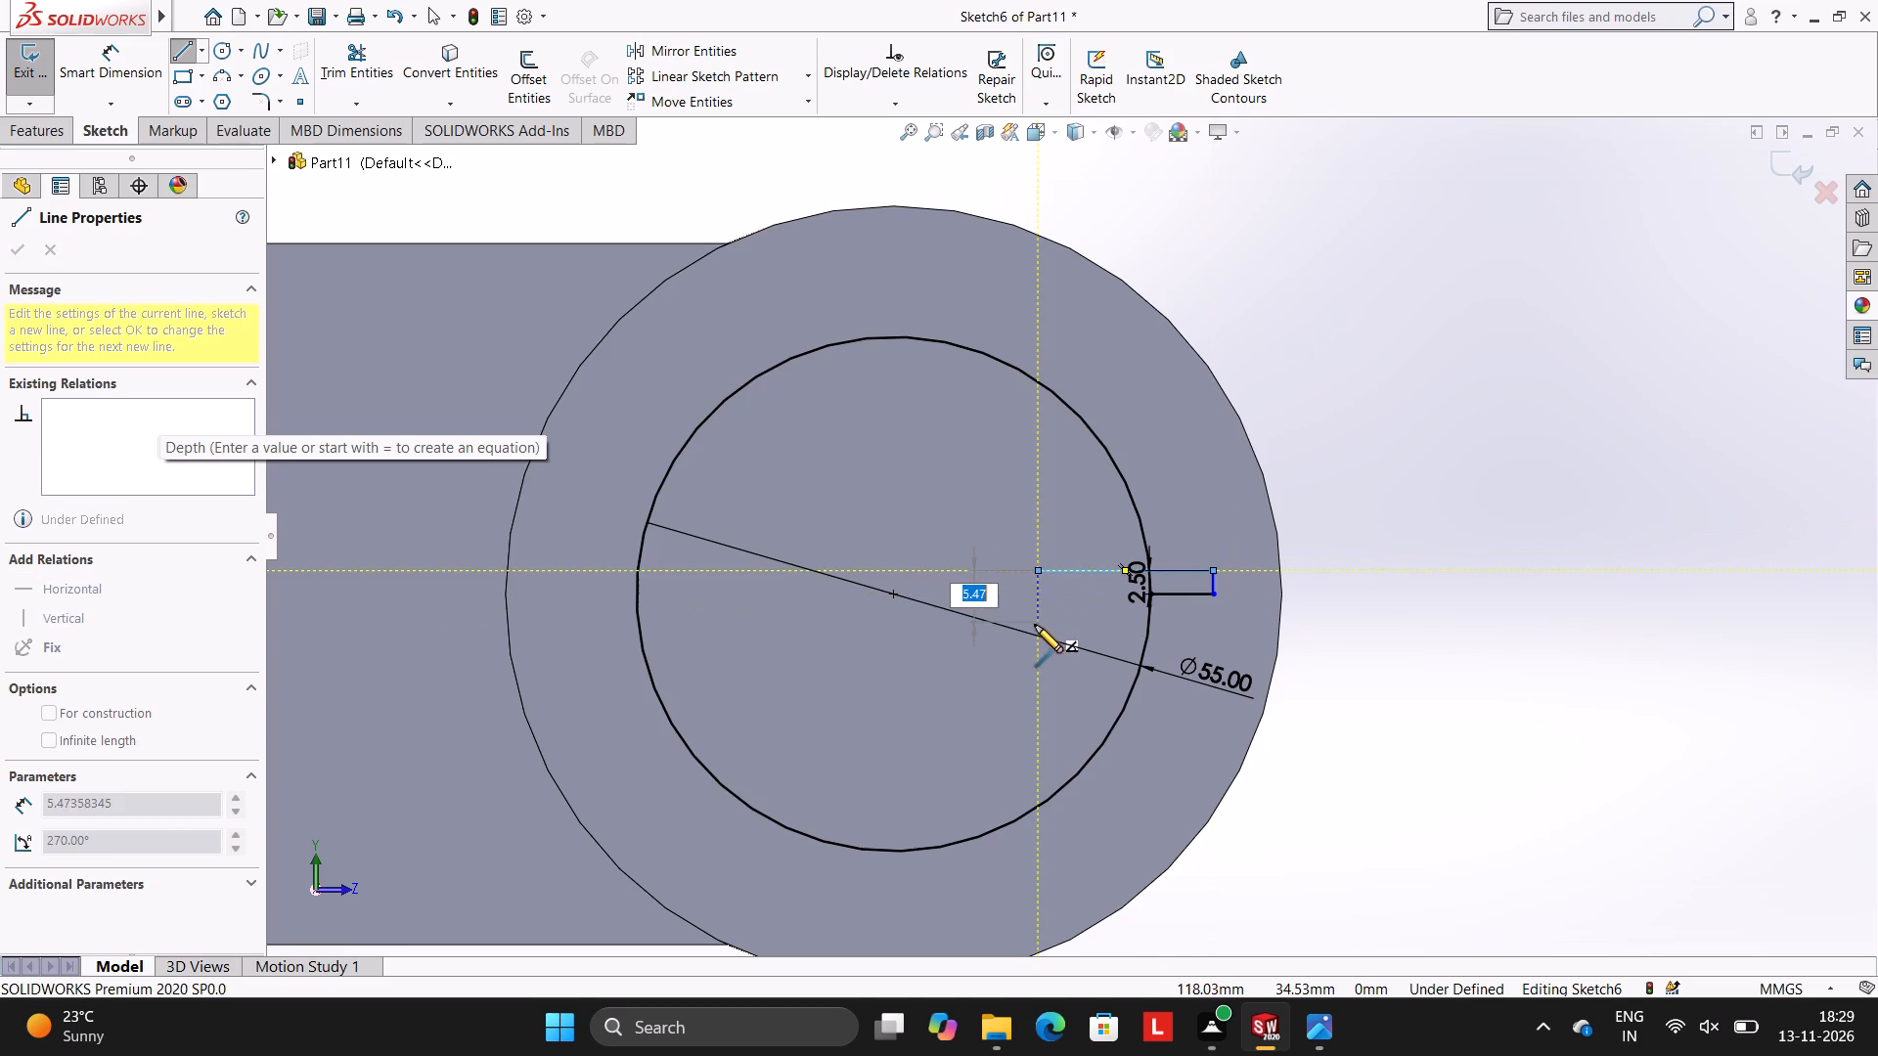
key("5")
key("Return")
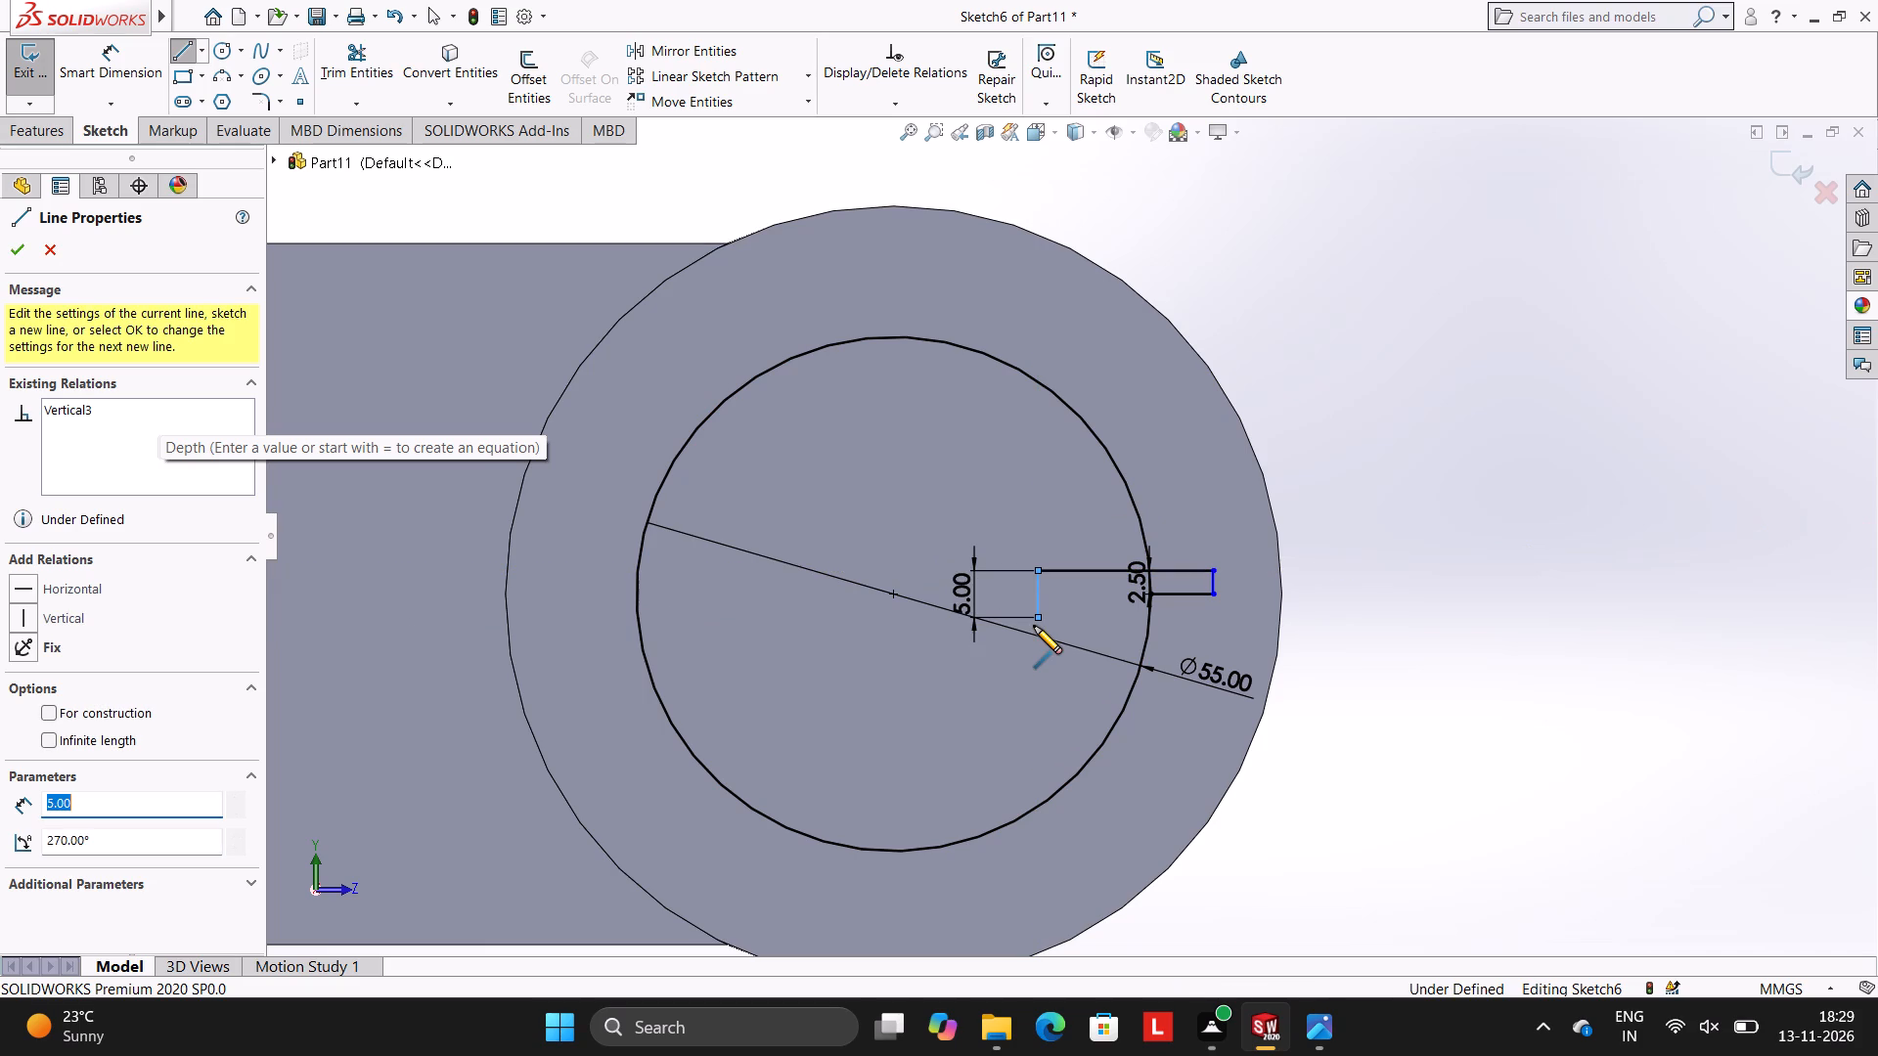
left_click(1362, 615)
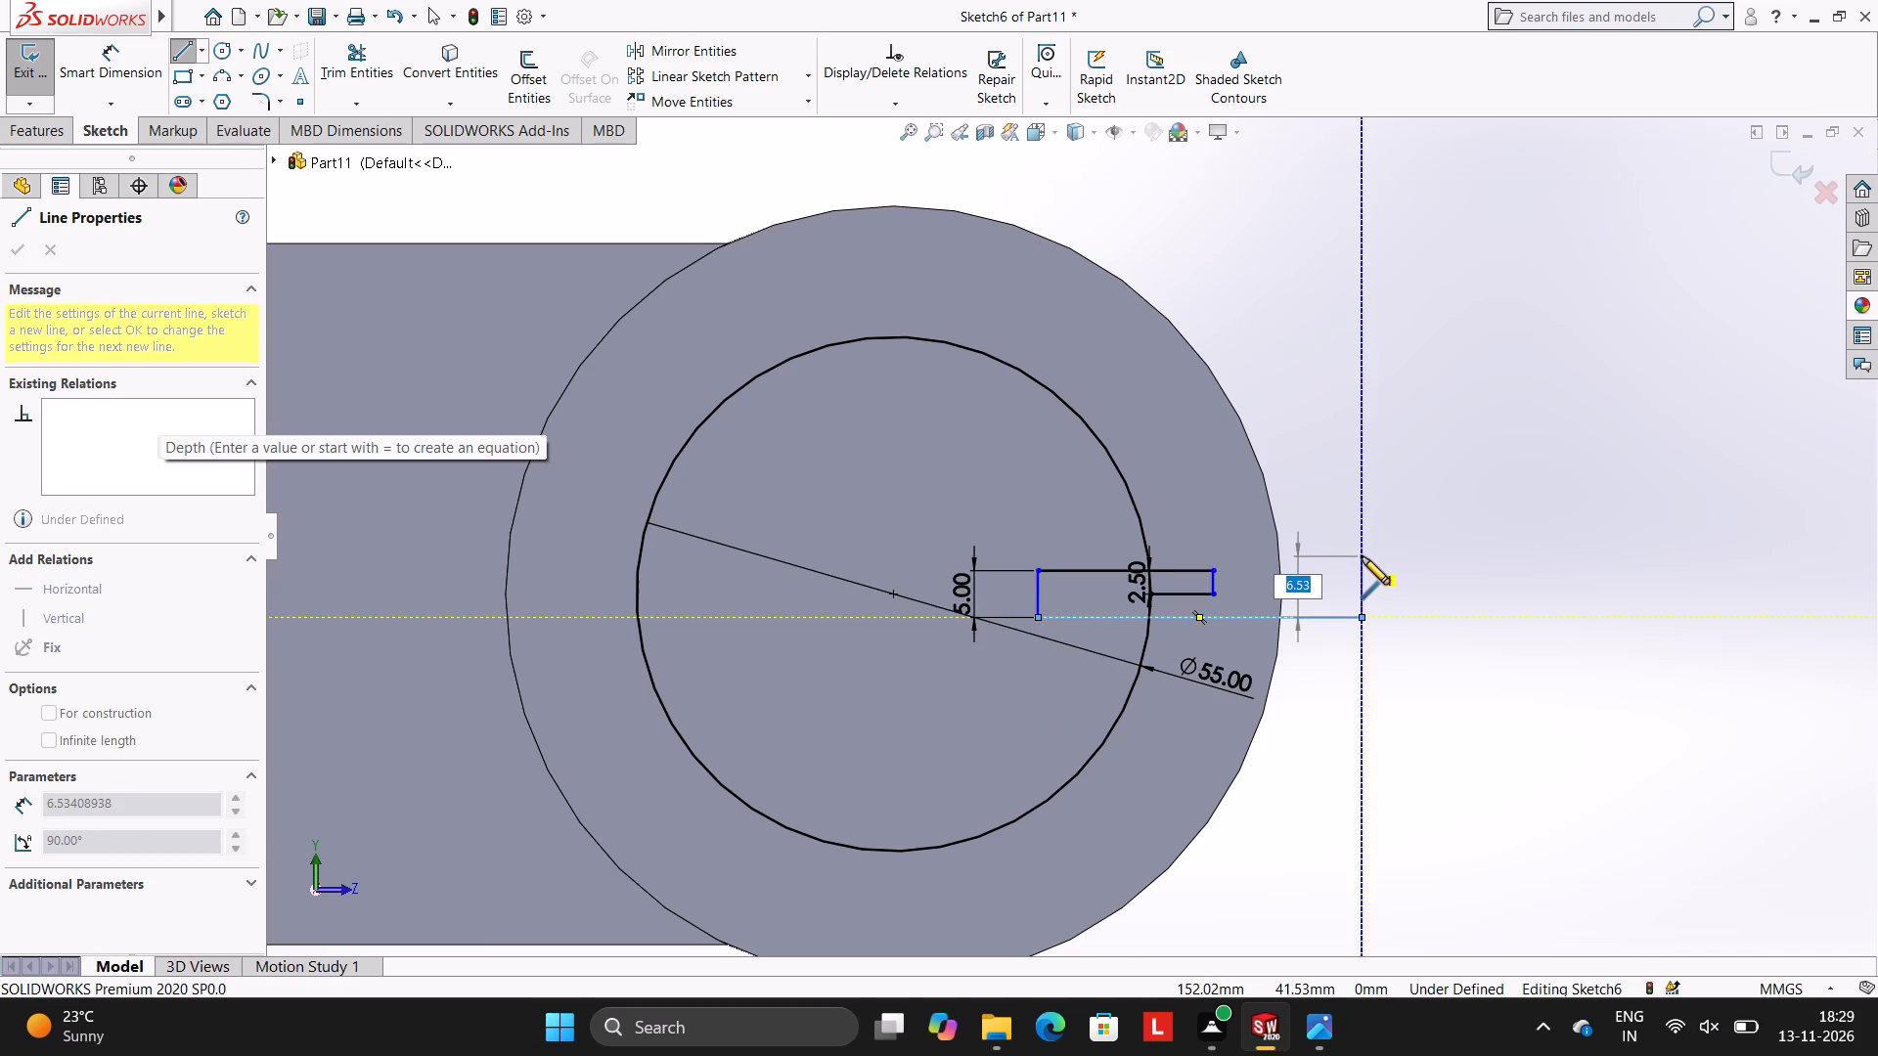
key("5")
key("Return")
scroll(1362, 556, "down", 4)
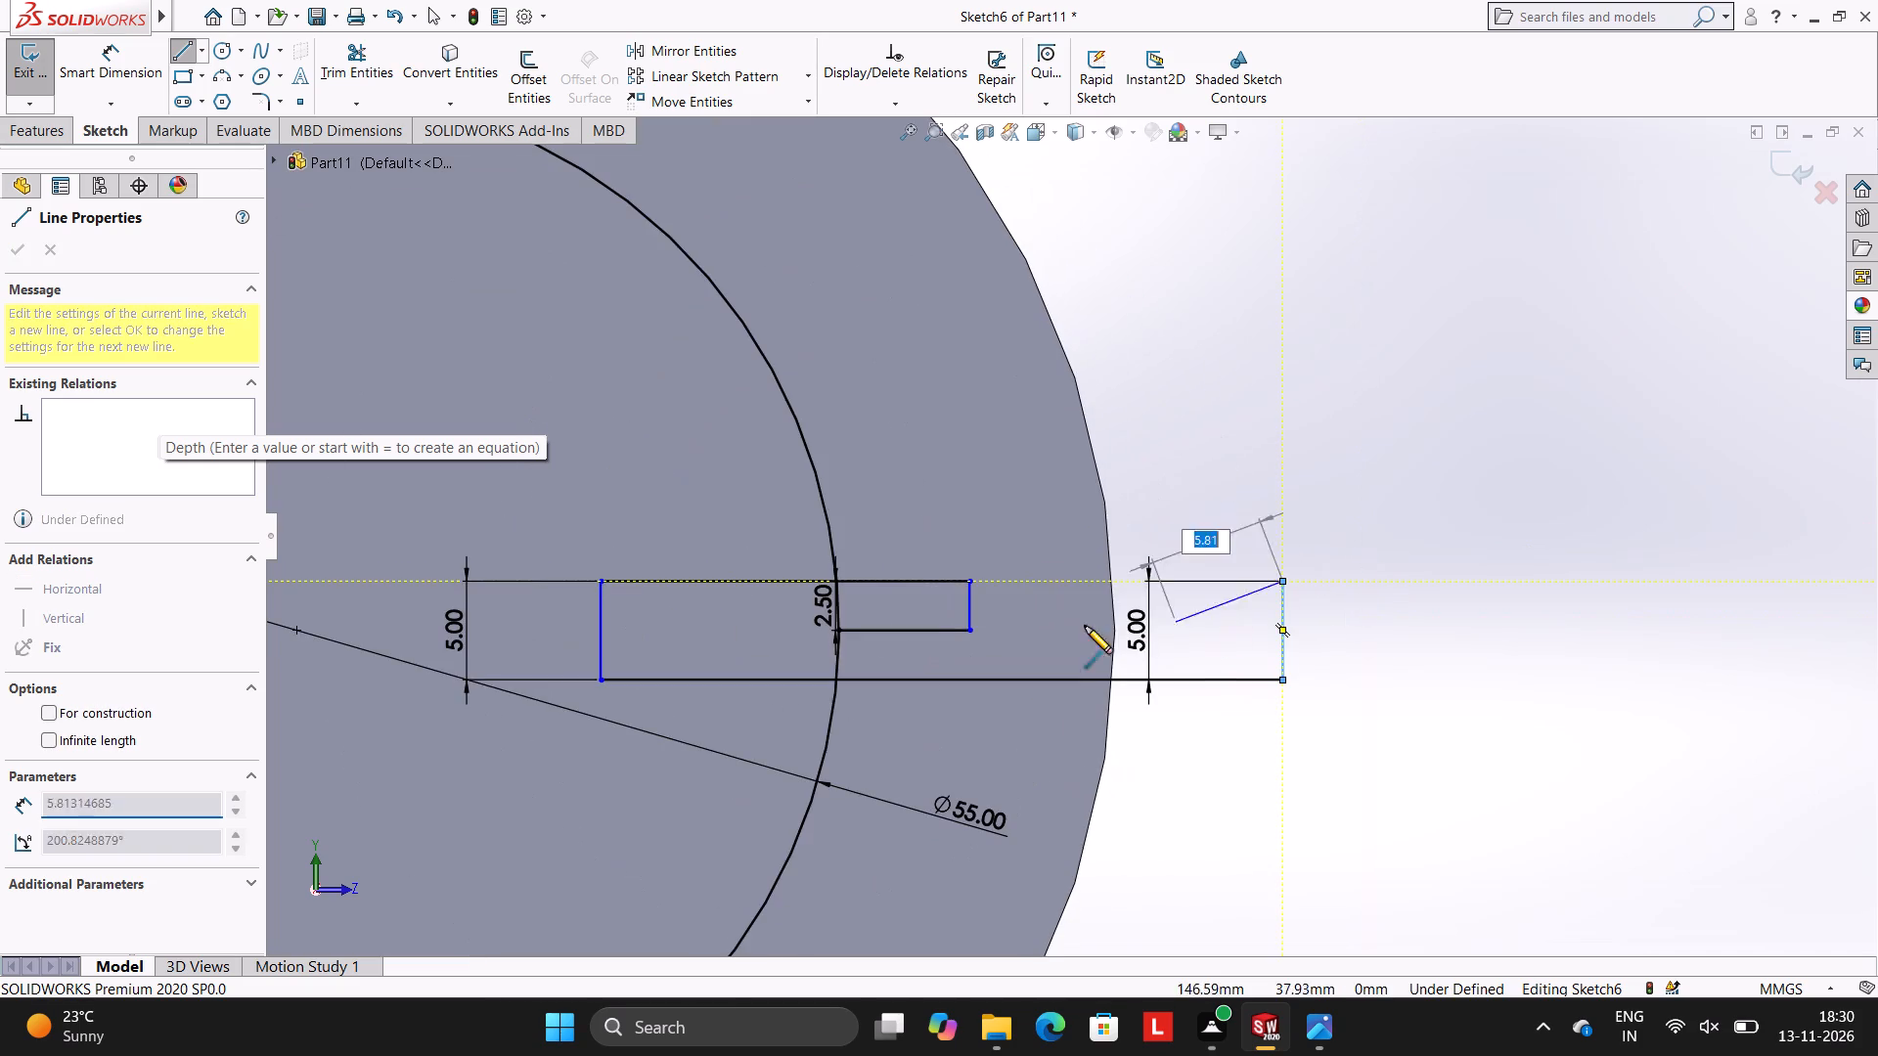
left_click(966, 579)
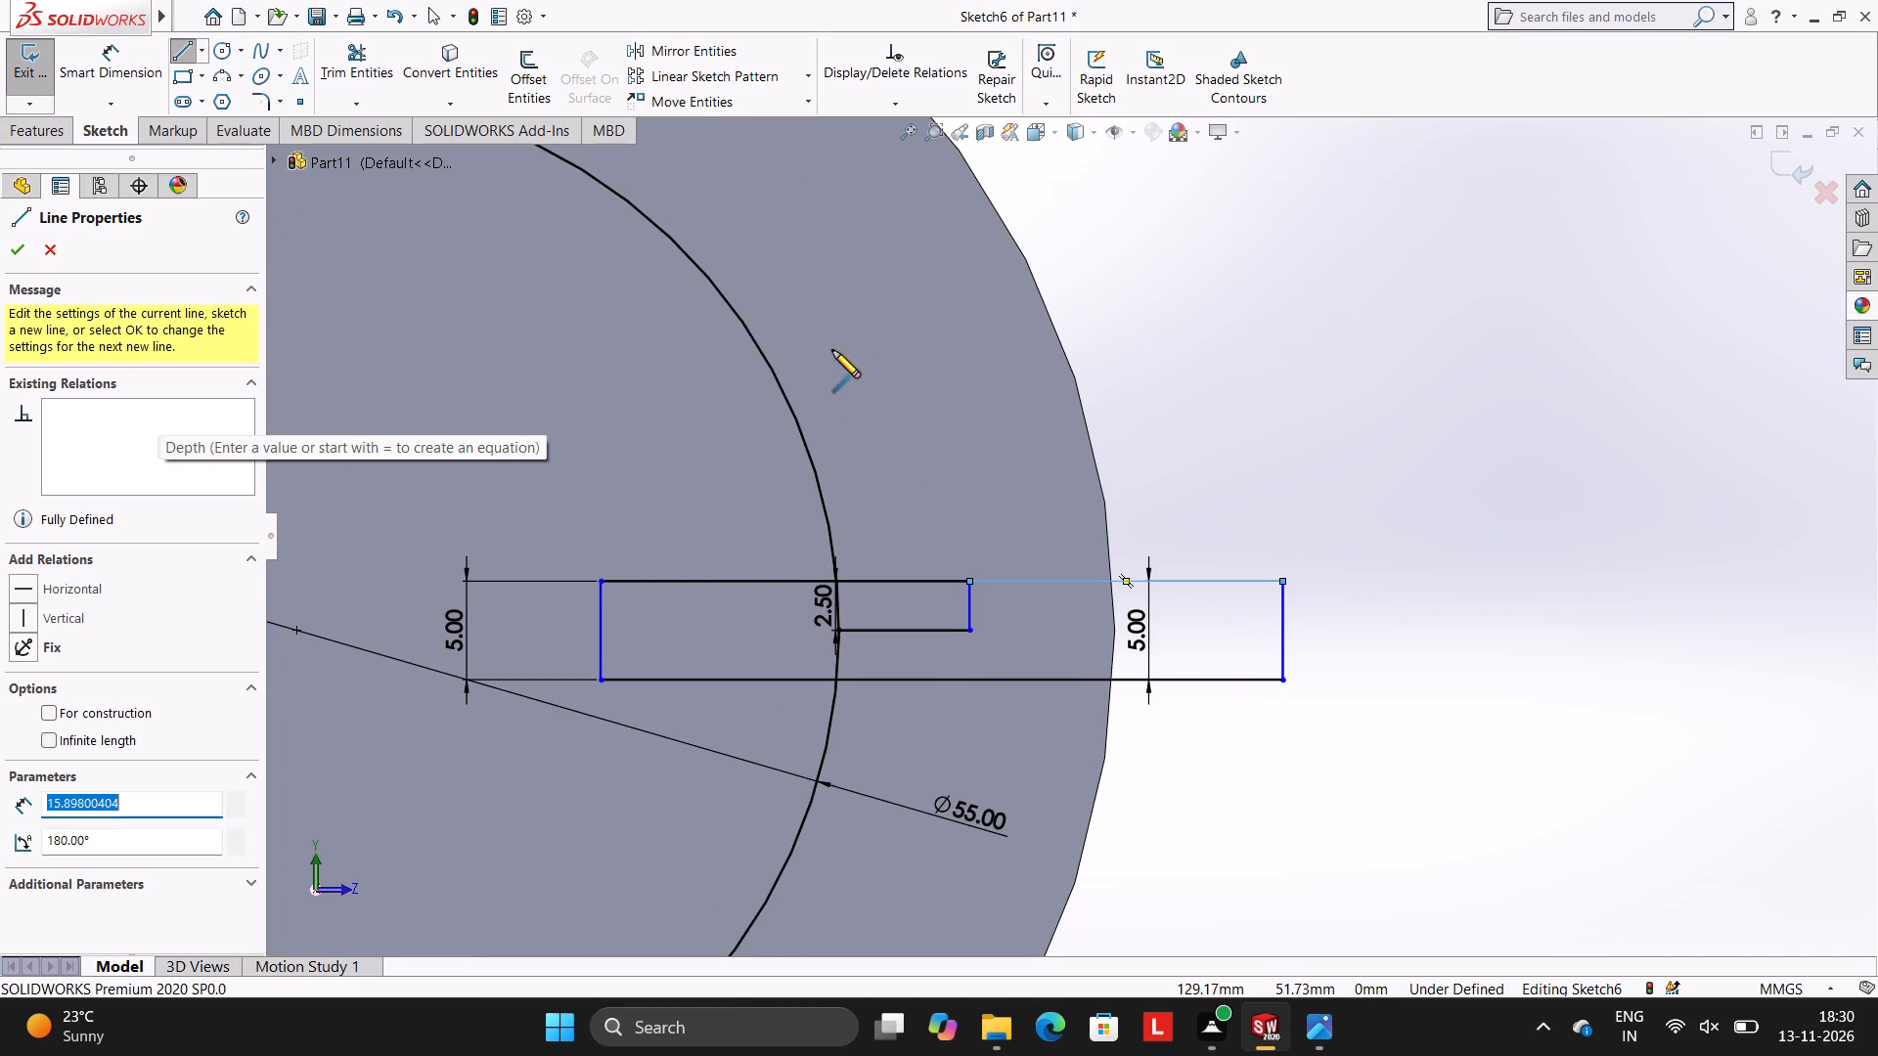
Trim away the keyway lines inside the 55 mm circle, the arc across the slot, the 2.5 mm helper lines and the outer end line.
left_click(368, 58)
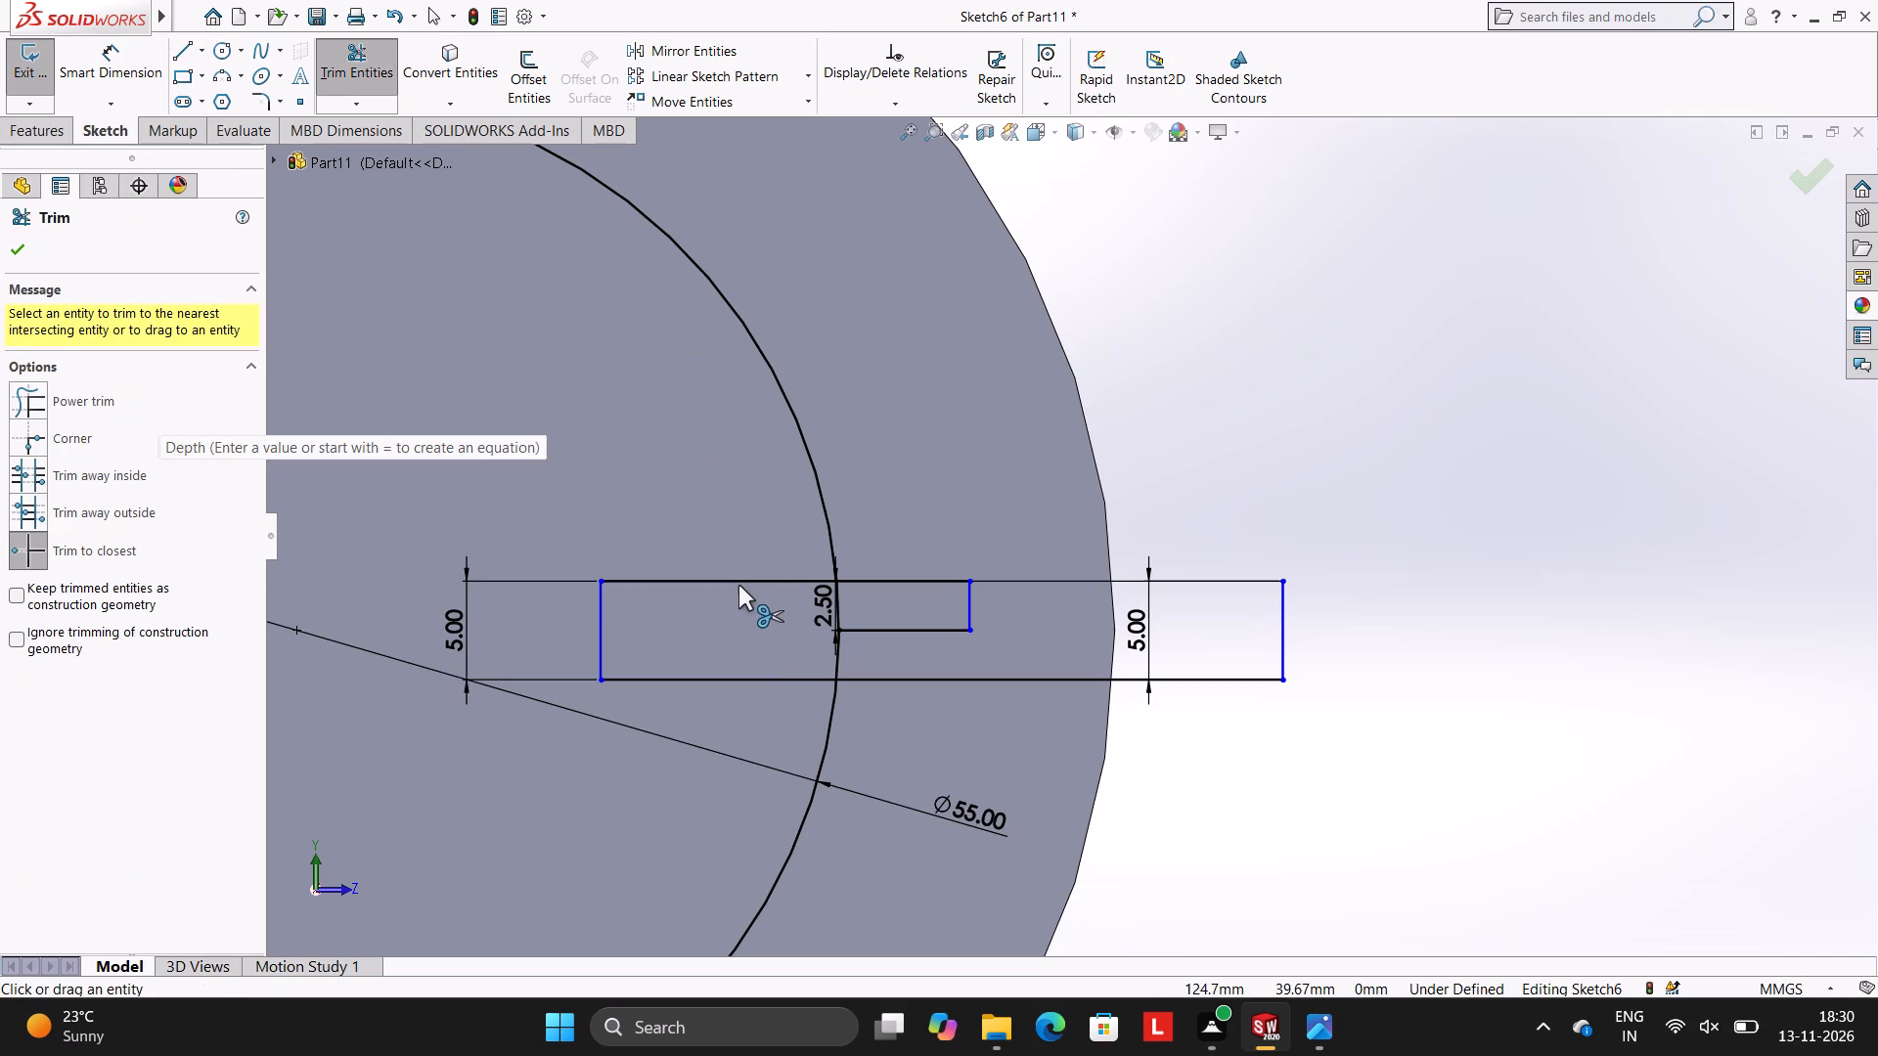
left_click(738, 585)
left_click(600, 642)
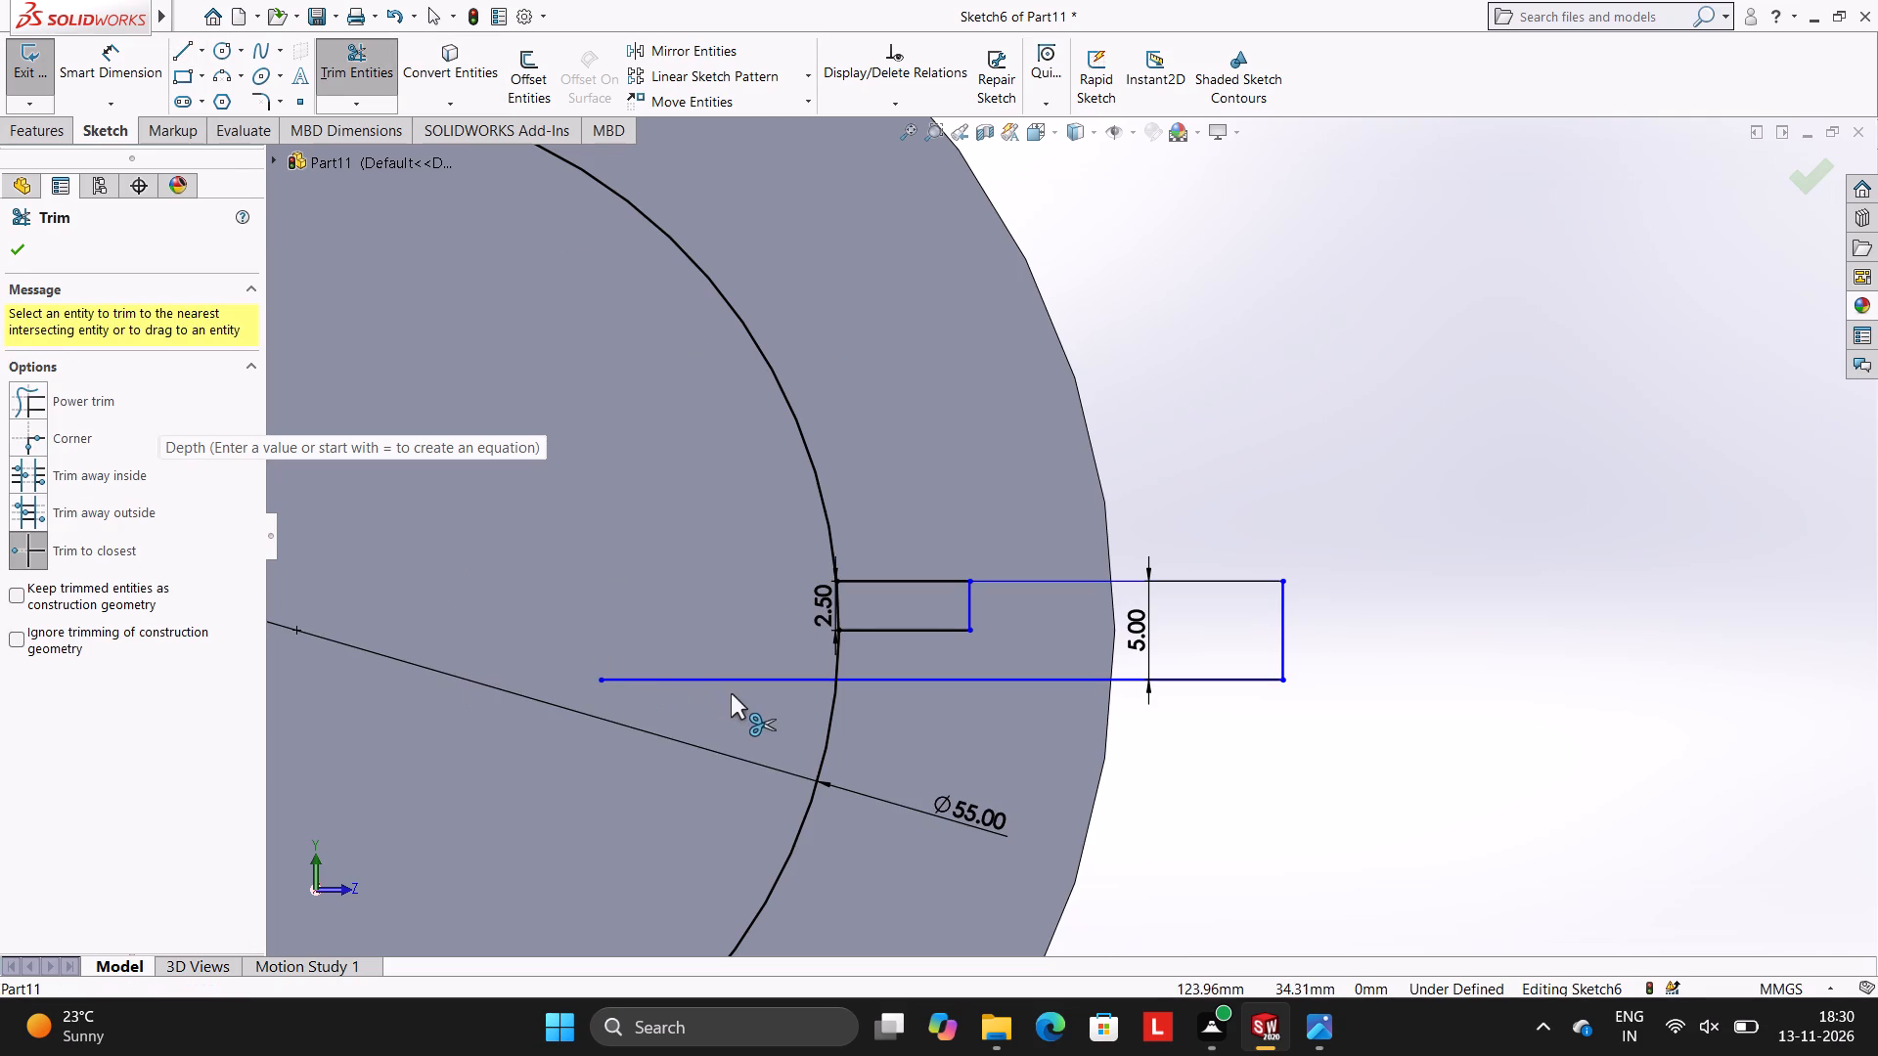
left_click(722, 676)
left_click(911, 628)
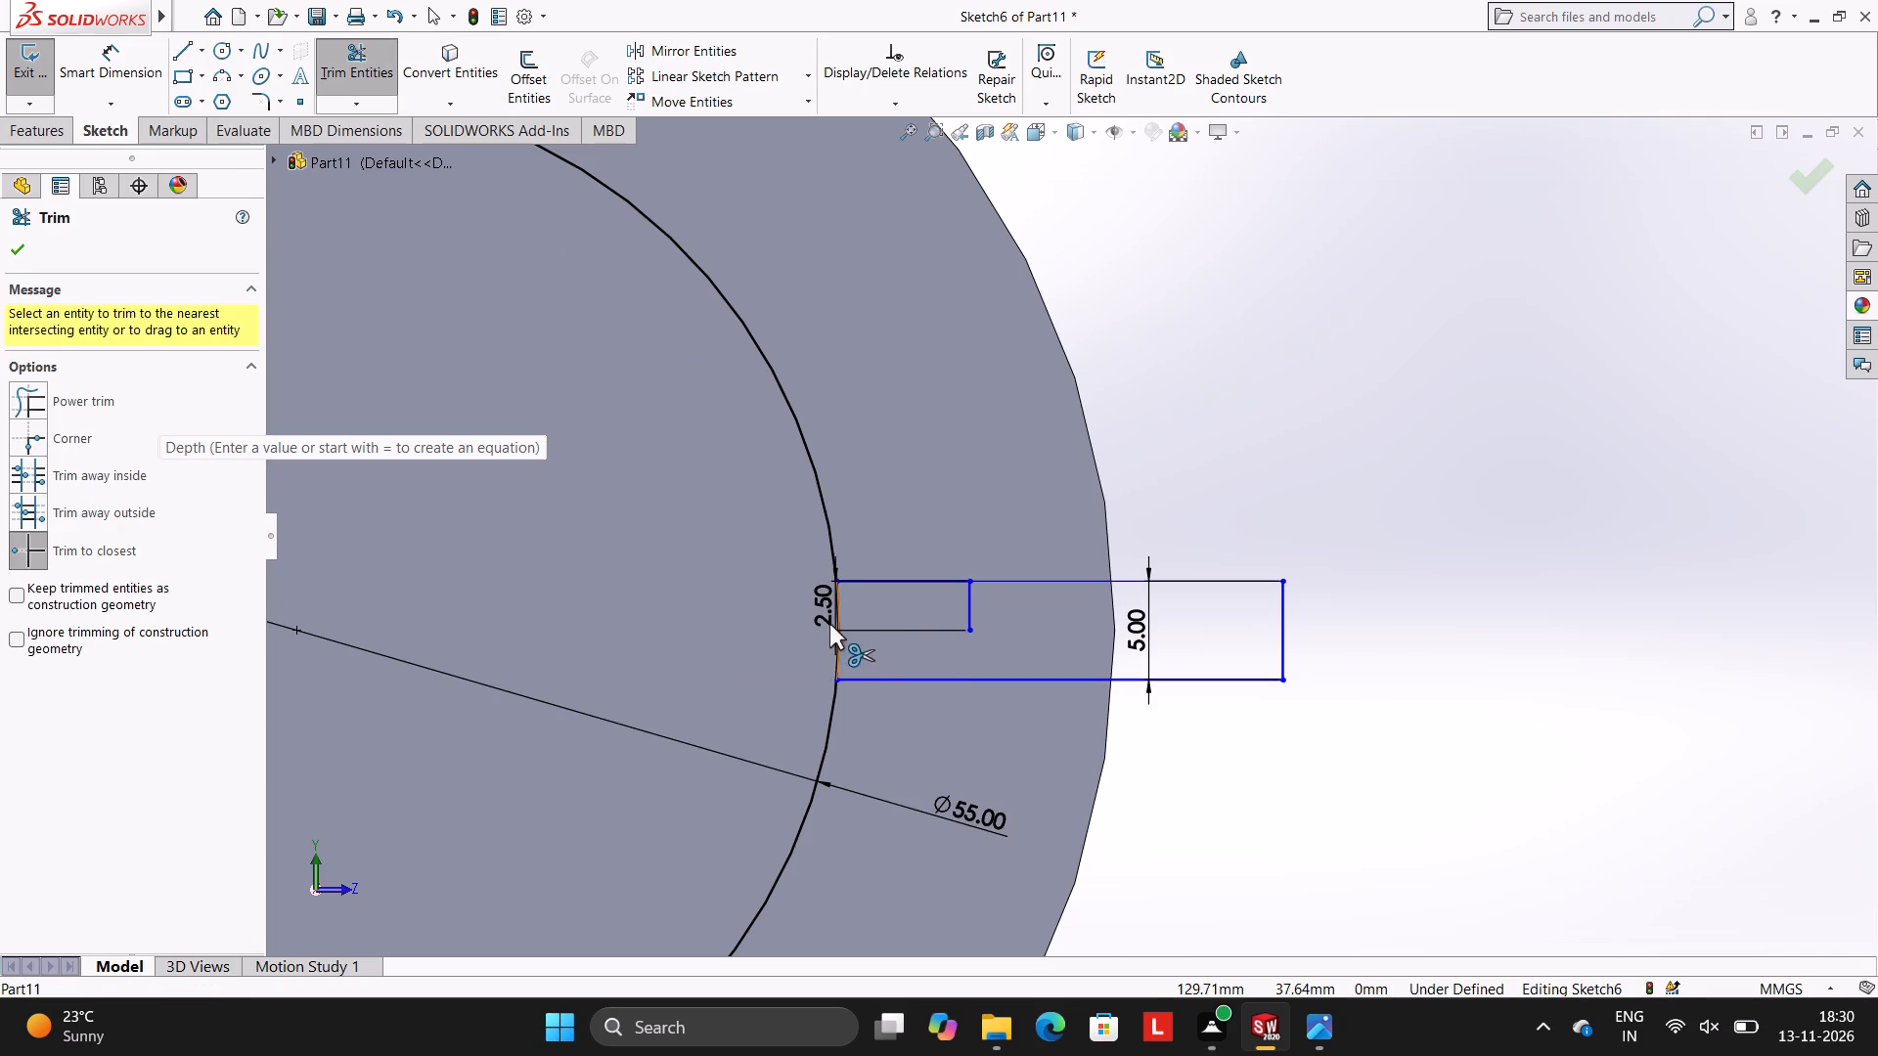
left_click(833, 626)
left_click(966, 600)
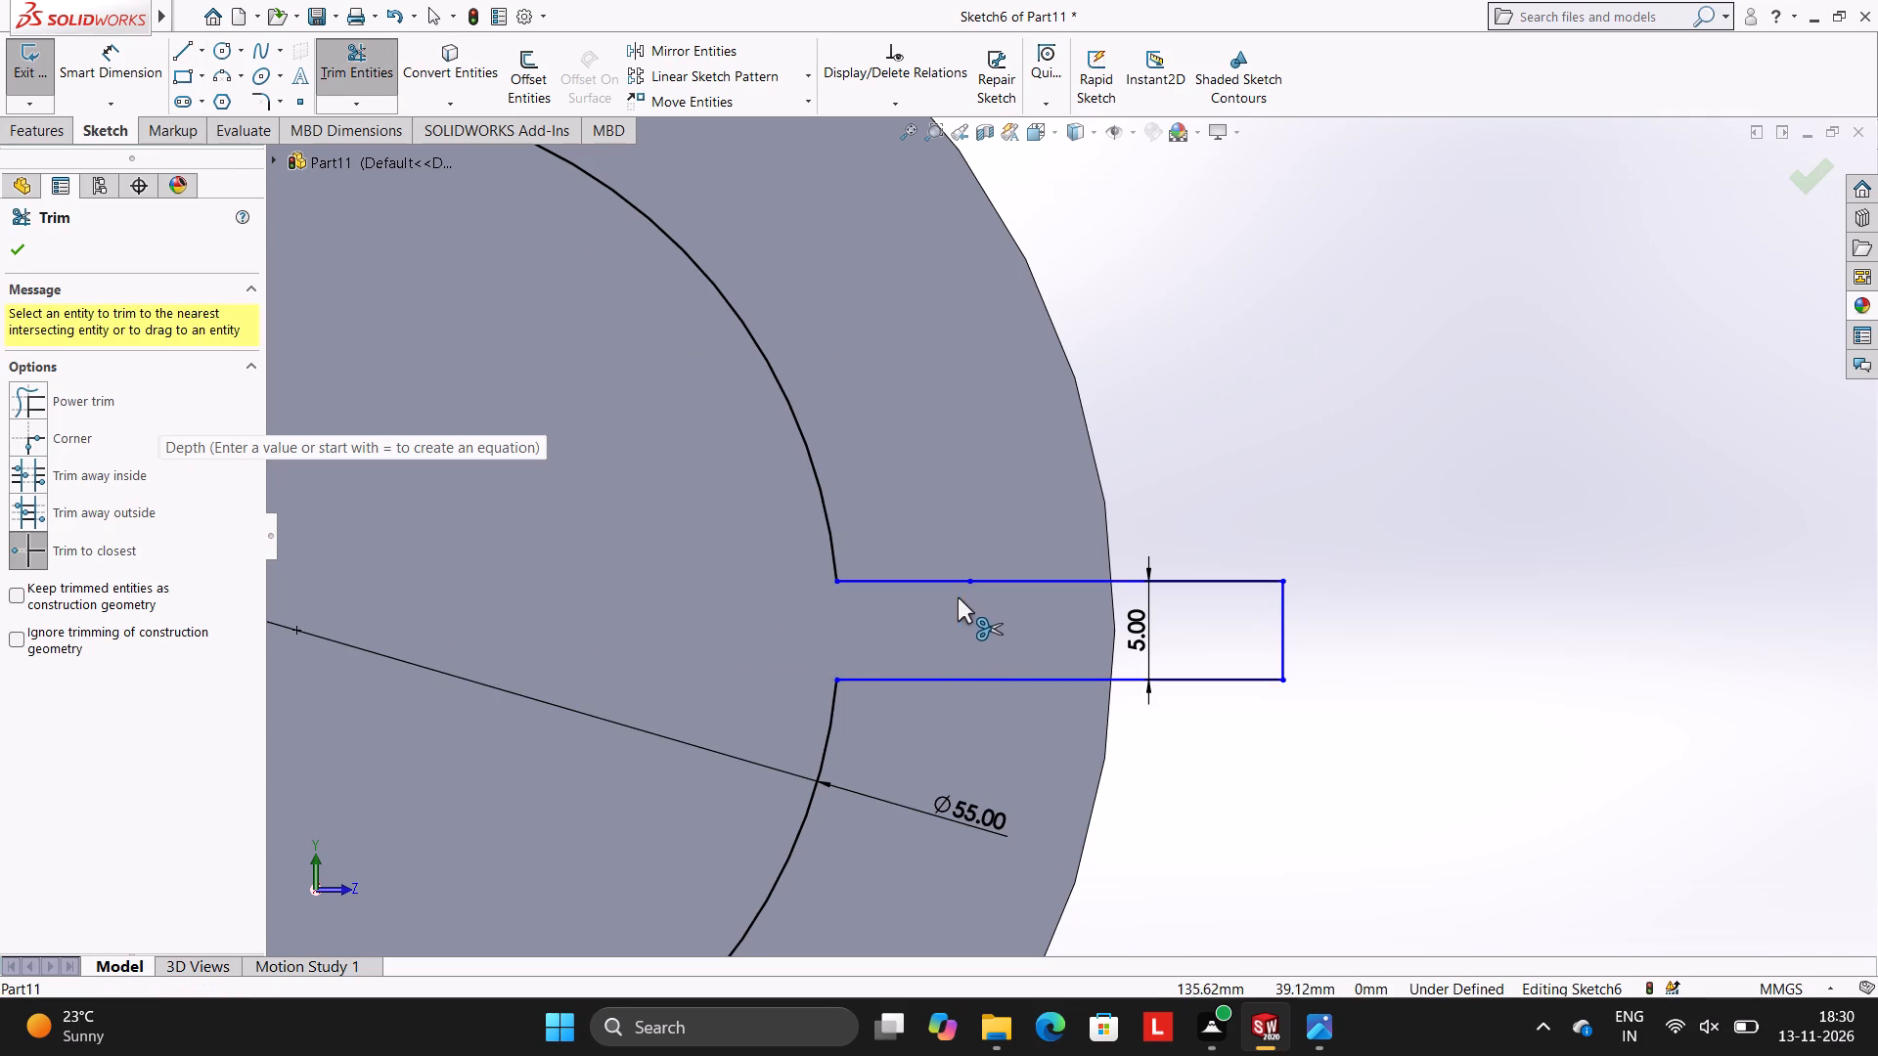
left_click(1280, 625)
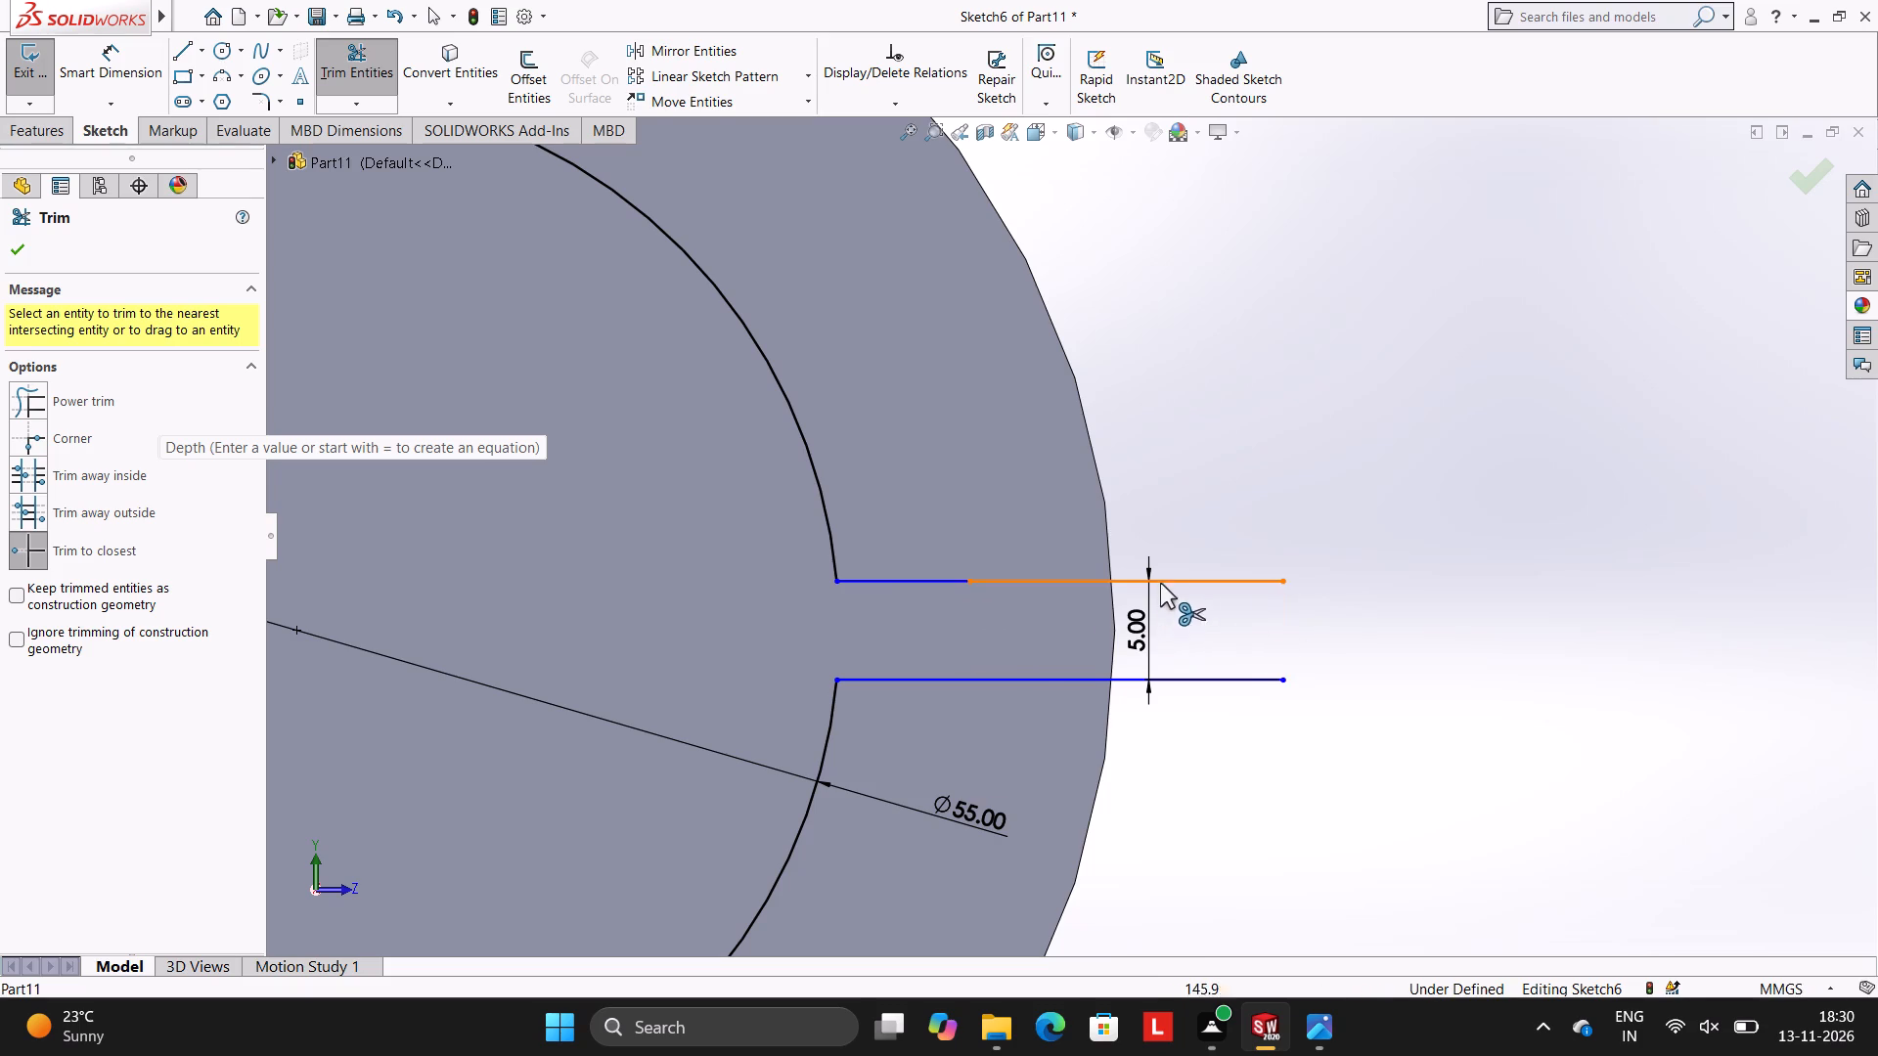
Trim away both remaining segments of the slot's upper line, leaving only the lower one.
scroll(1031, 667, "up", 1)
scroll(1029, 665, "down", 2)
scroll(1024, 574, "up", 4)
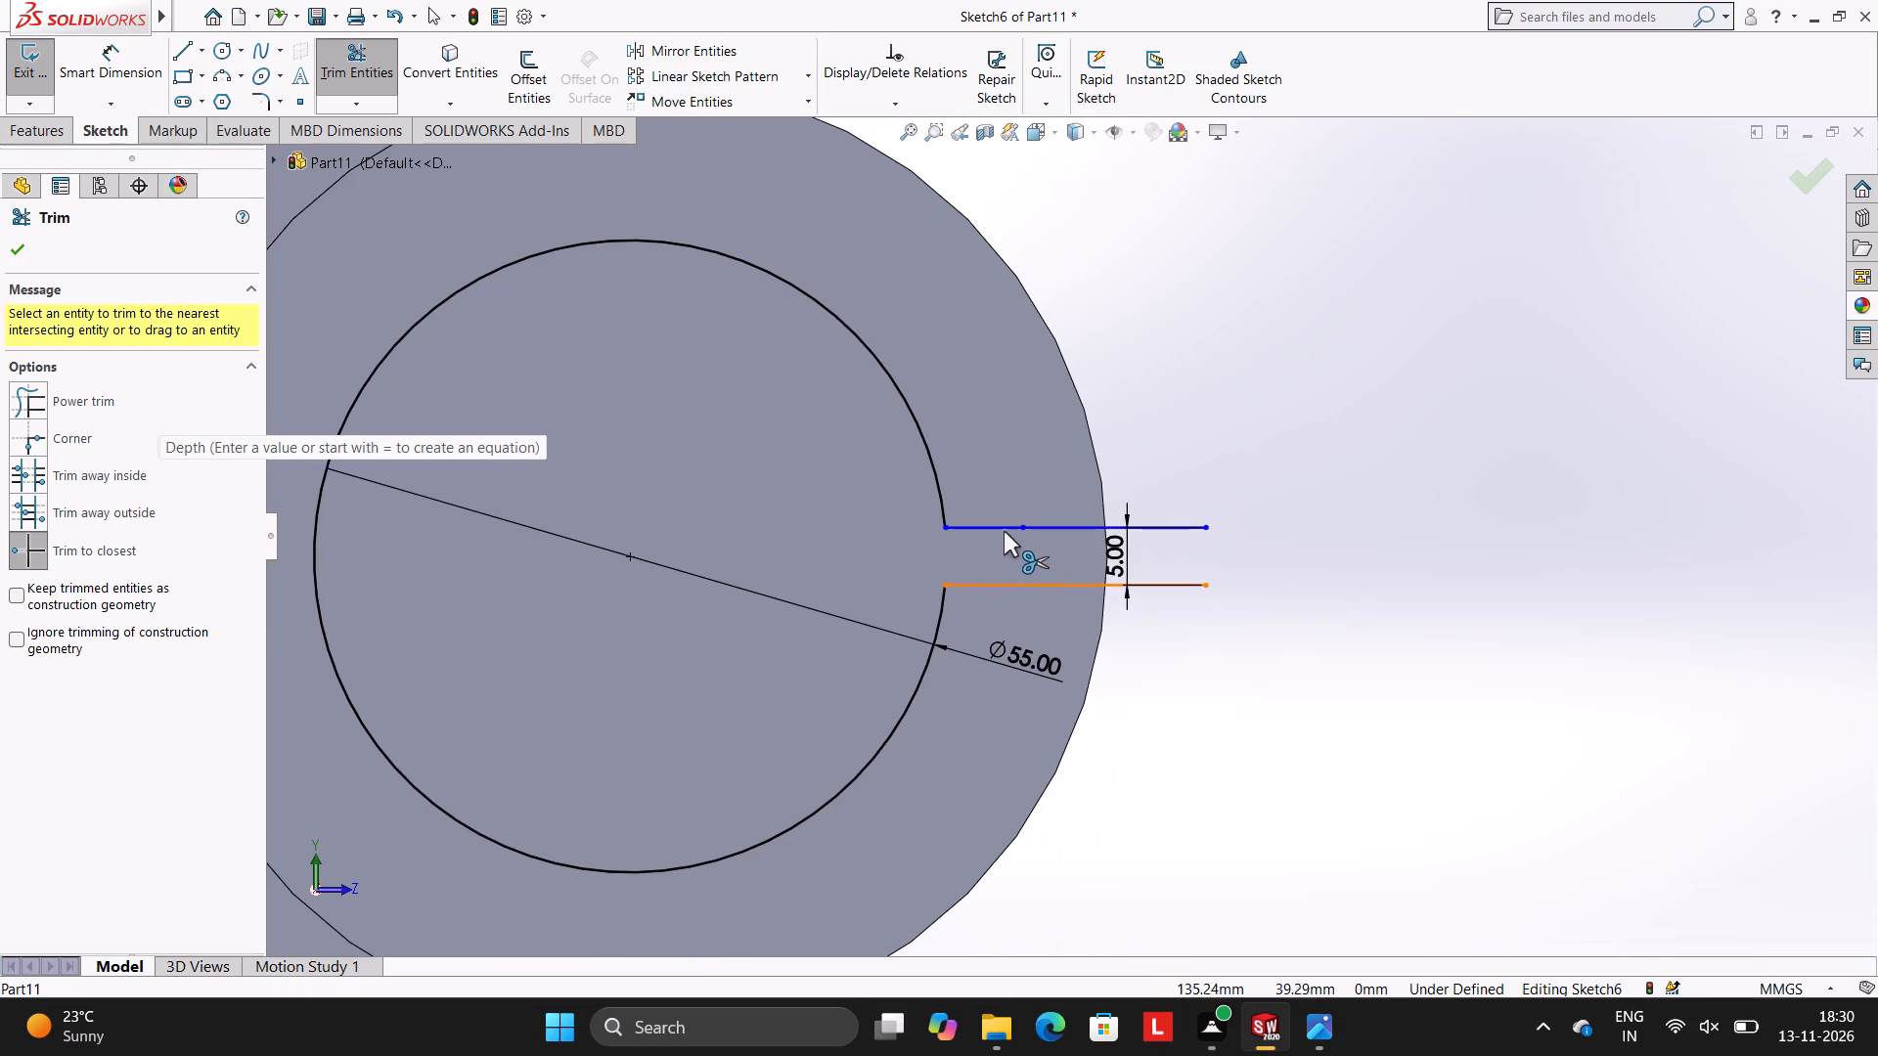
left_click(989, 523)
left_click(1060, 531)
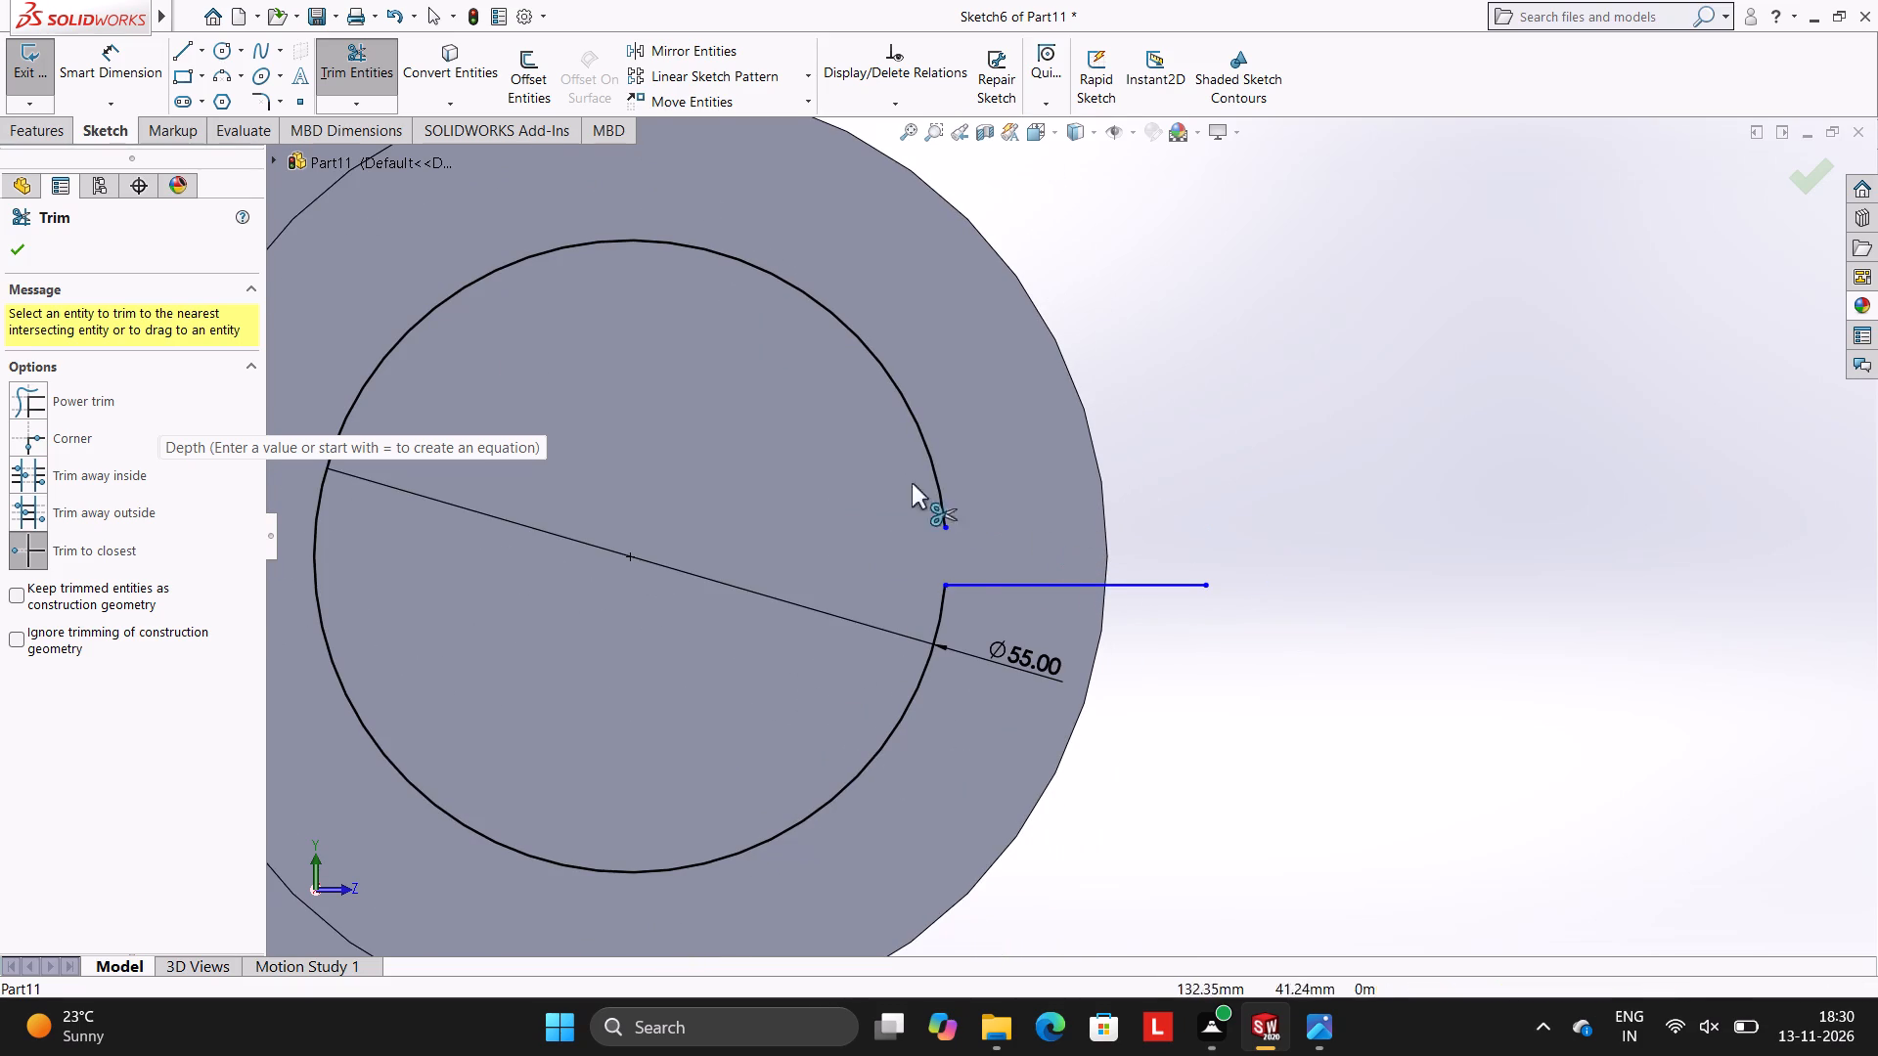
Sketch an 83 mm diameter circle concentric with the bore, along the boss's outer edge.
left_click(227, 49)
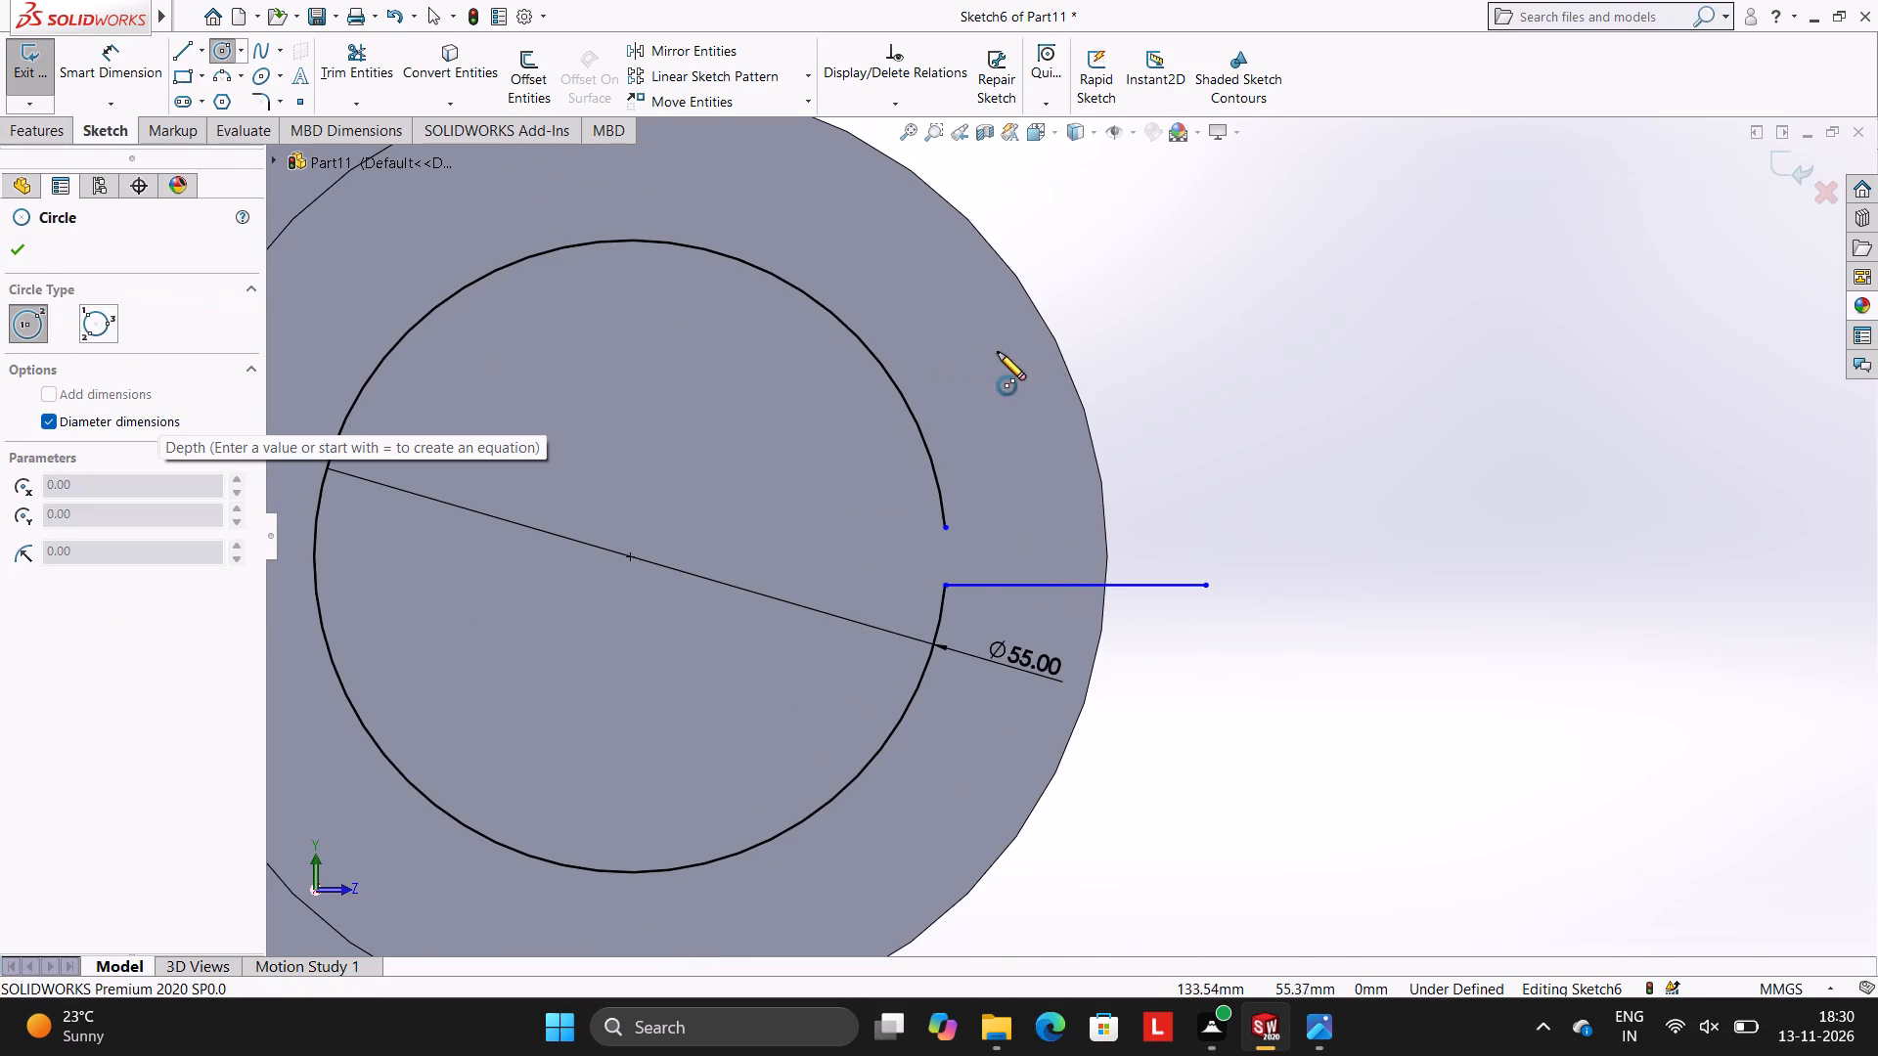
left_click(630, 555)
left_click(1097, 471)
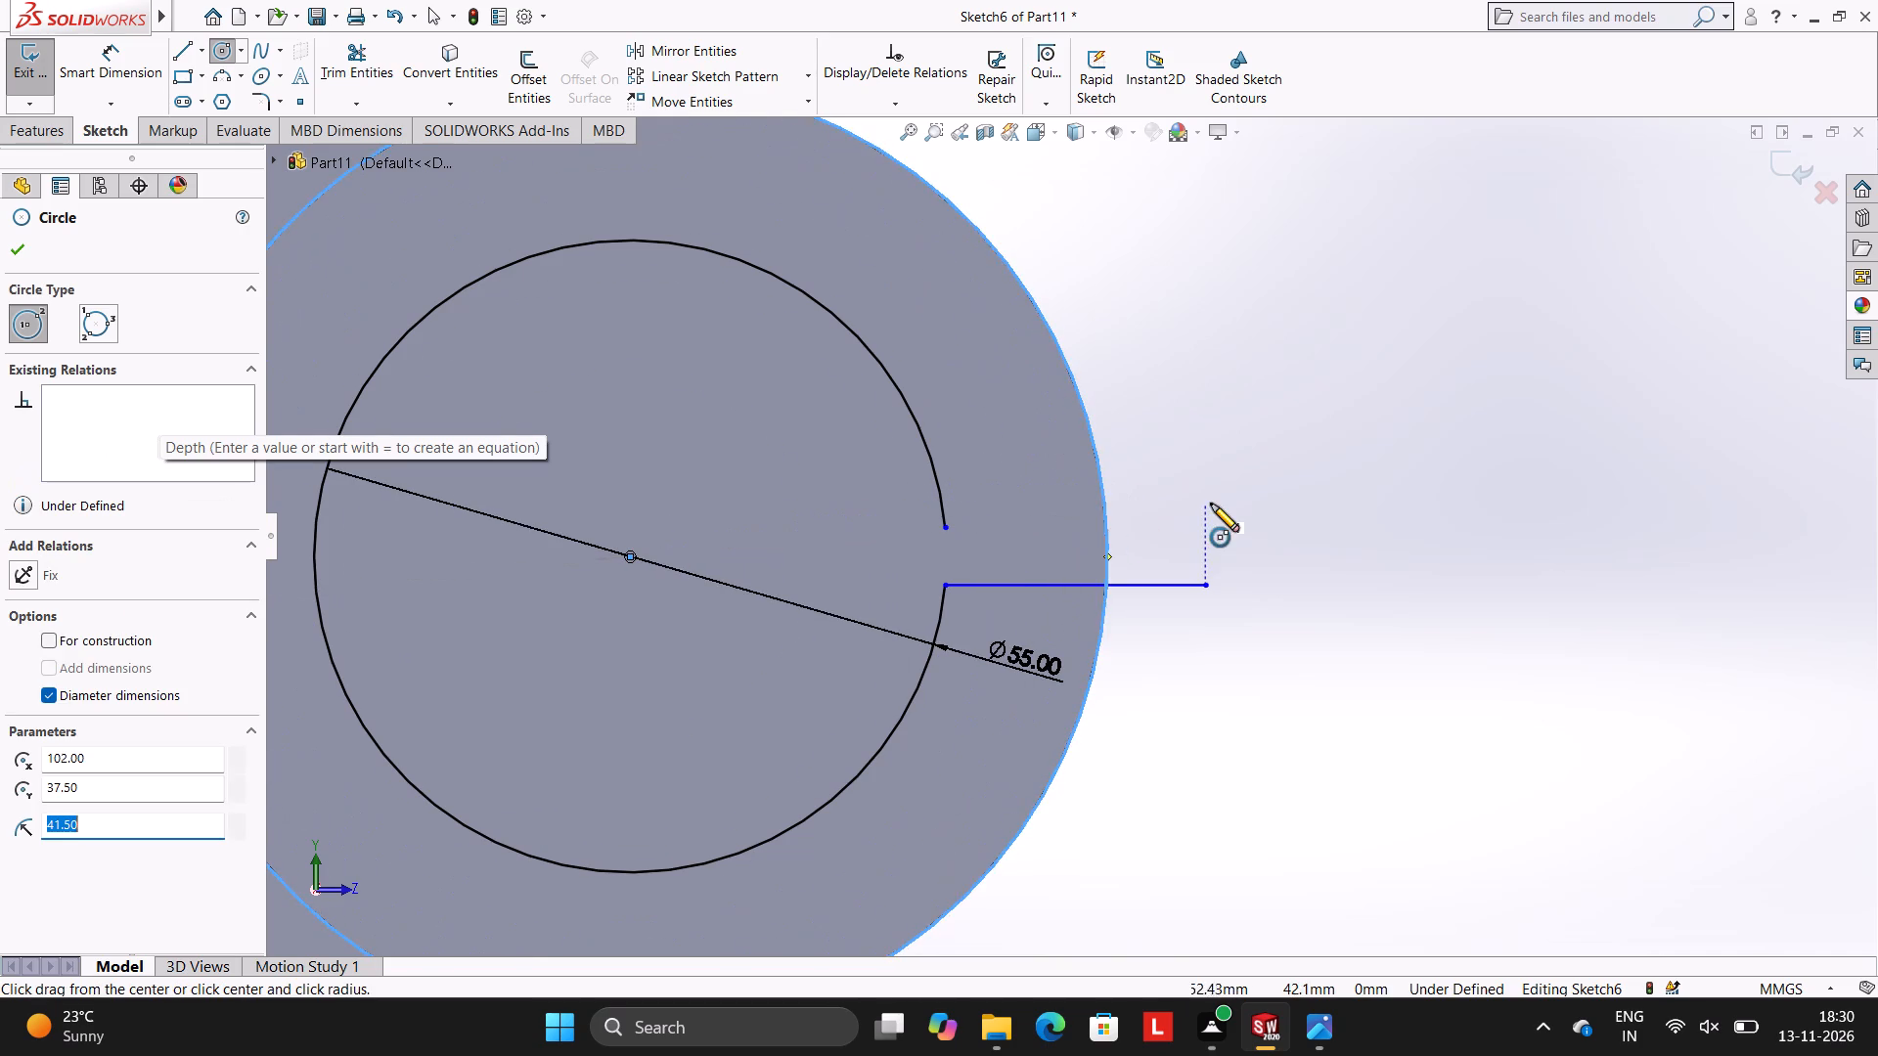
key("Escape")
key("Escape")
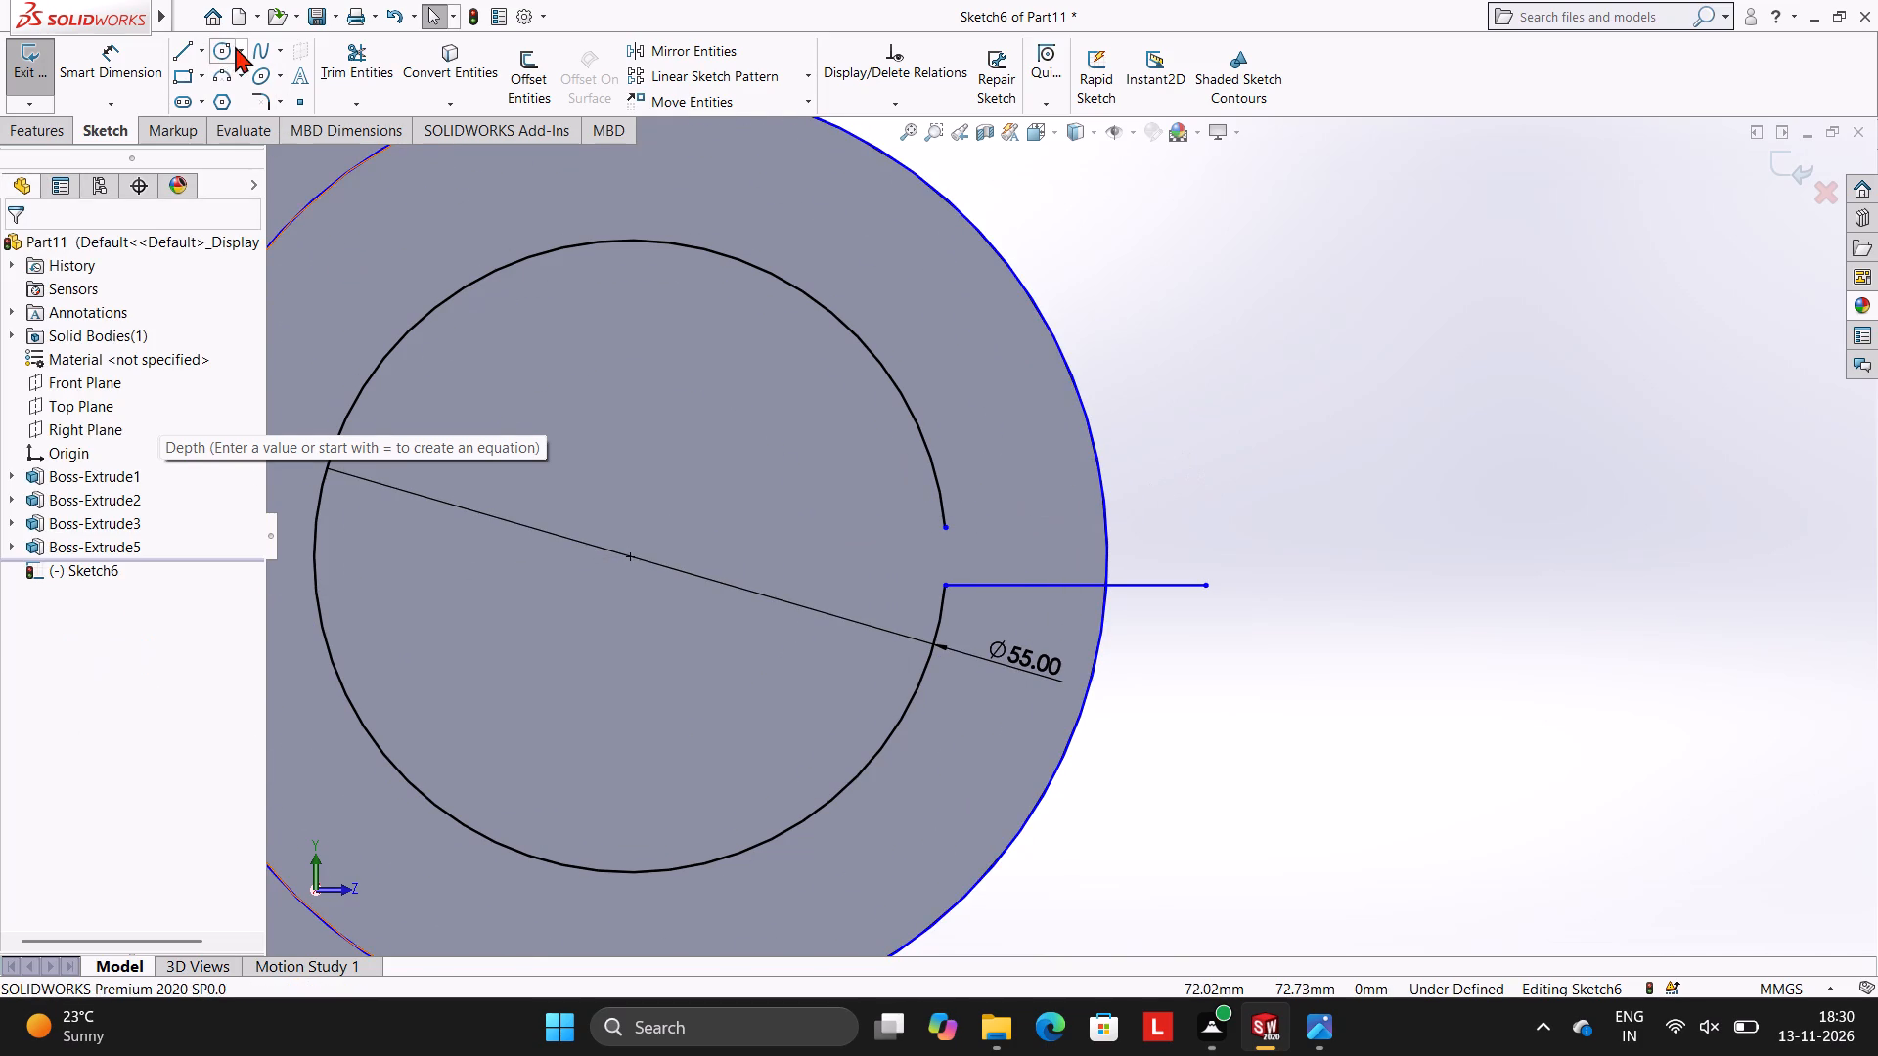
Draw a line about 20.7 mm outward along Z from the bore arc's upper open end, past the boss edge.
left_click(230, 46)
left_click(189, 50)
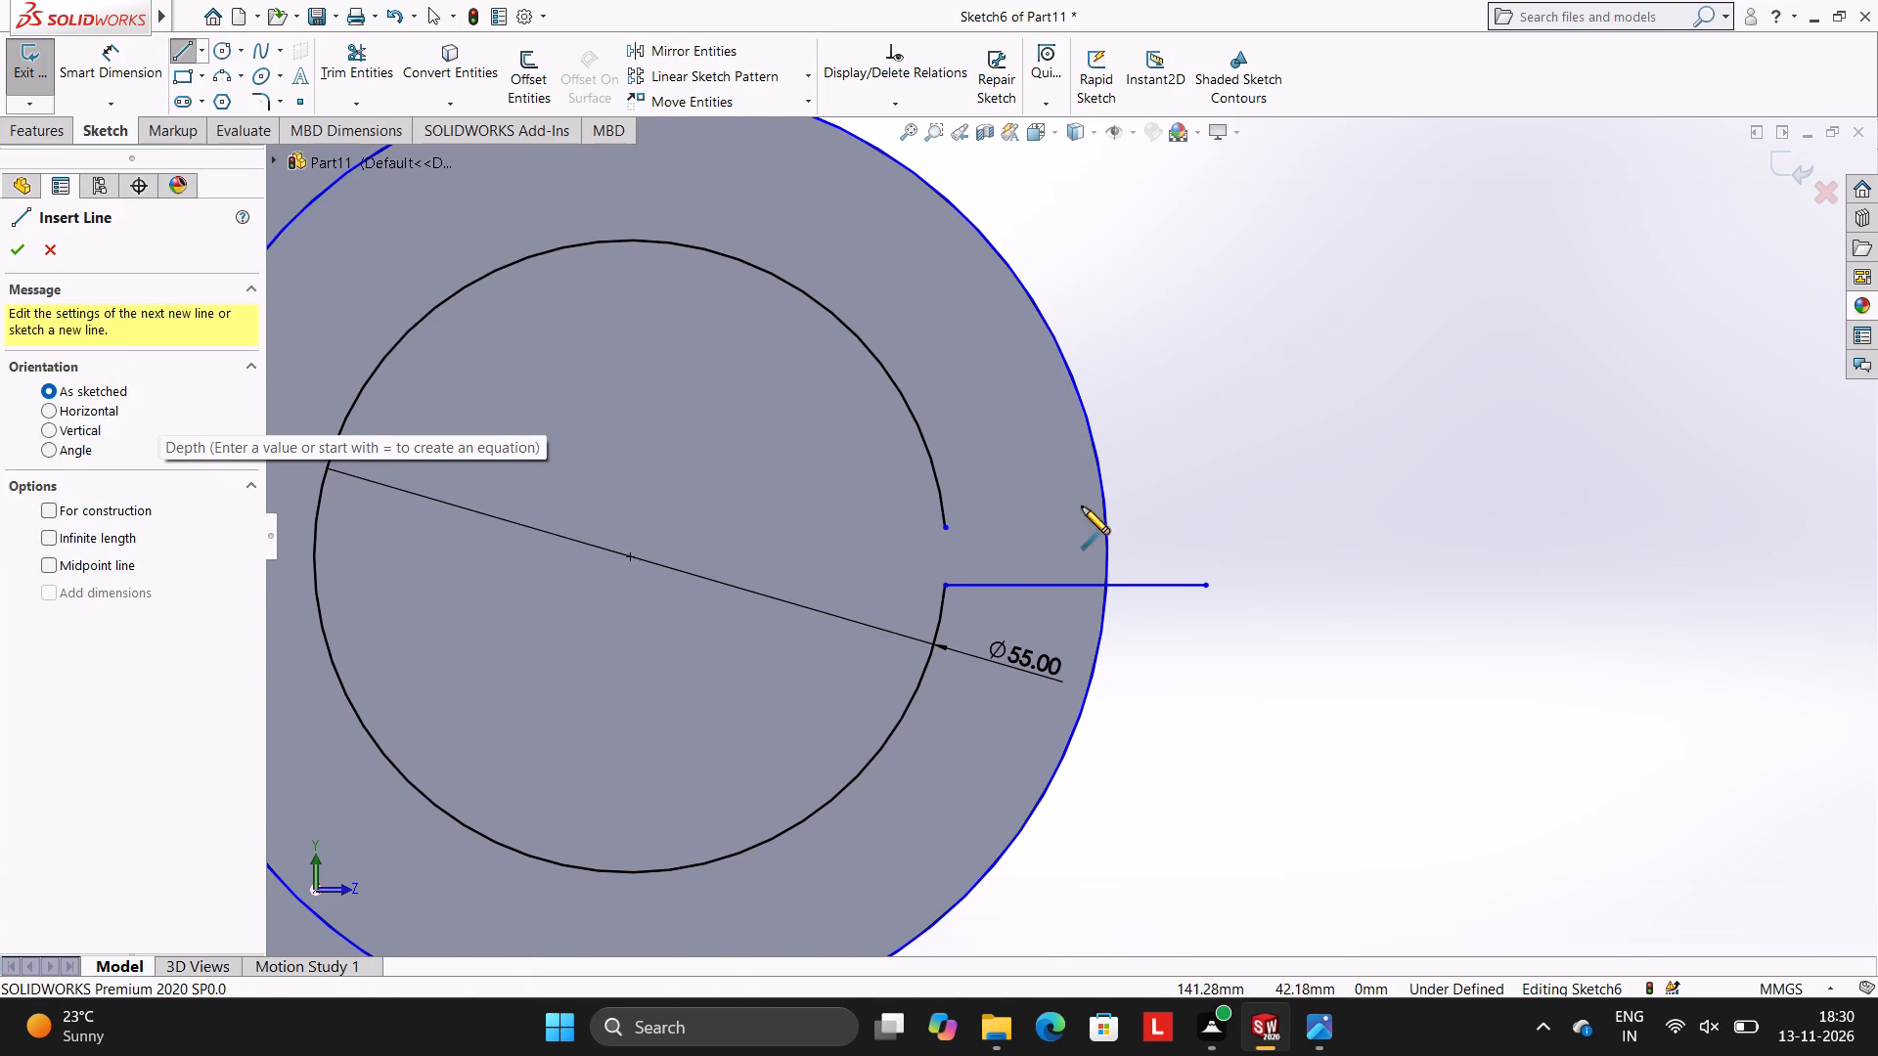
left_click(944, 525)
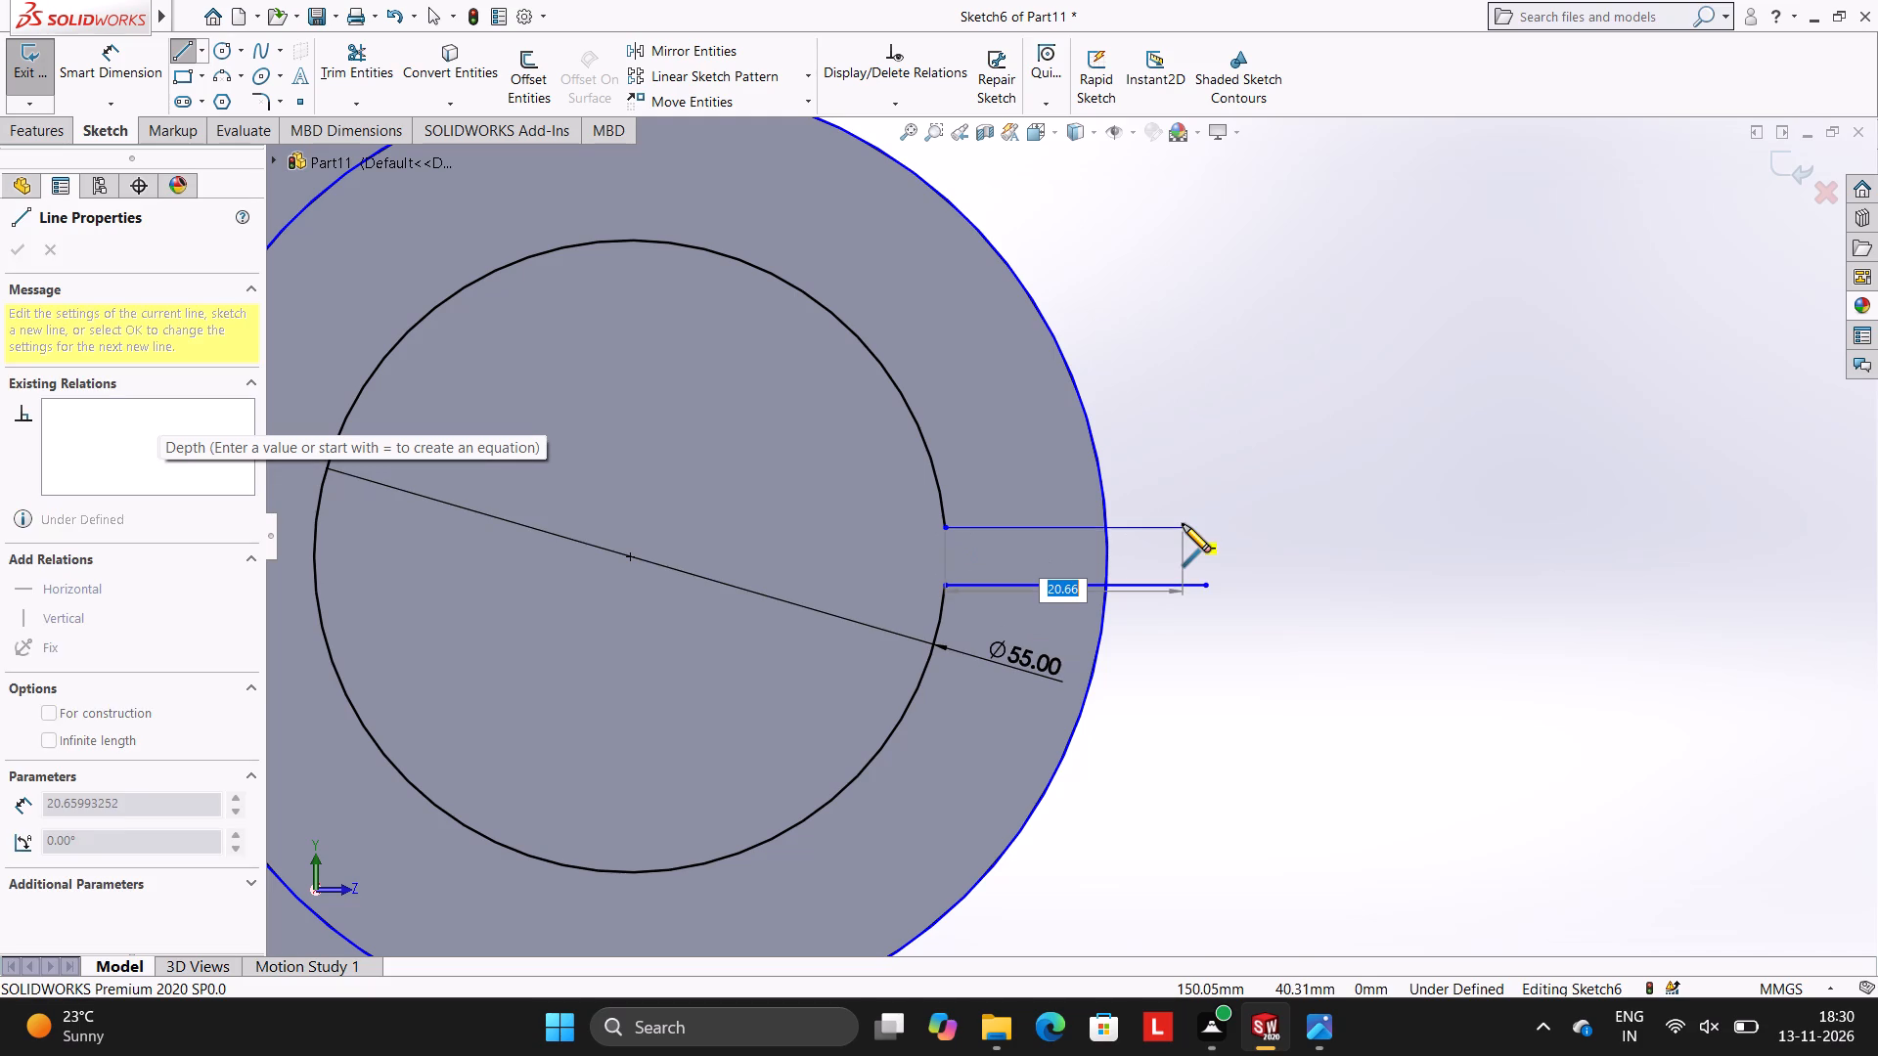
left_click(1183, 524)
key("Escape")
key("Escape")
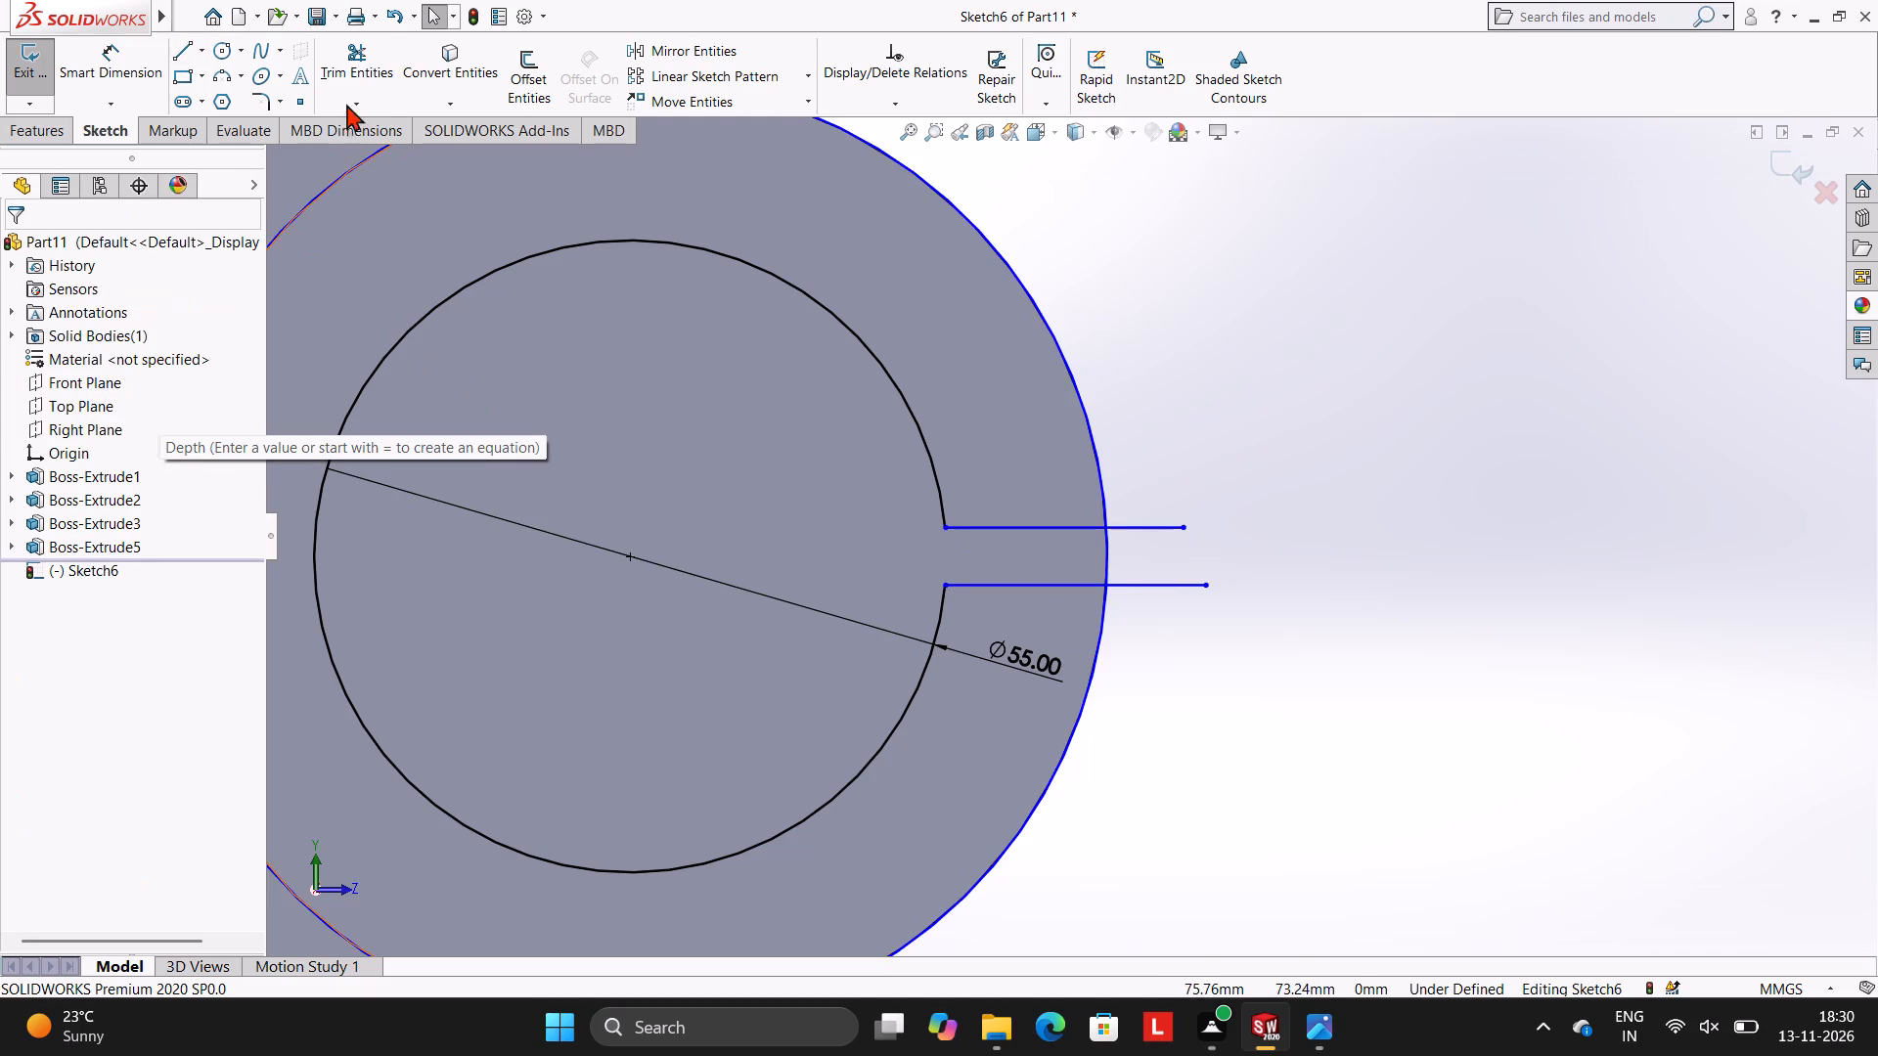
Trim off the ends of both slot lines that extend beyond the 83 mm circle.
left_click(349, 66)
left_click(1137, 525)
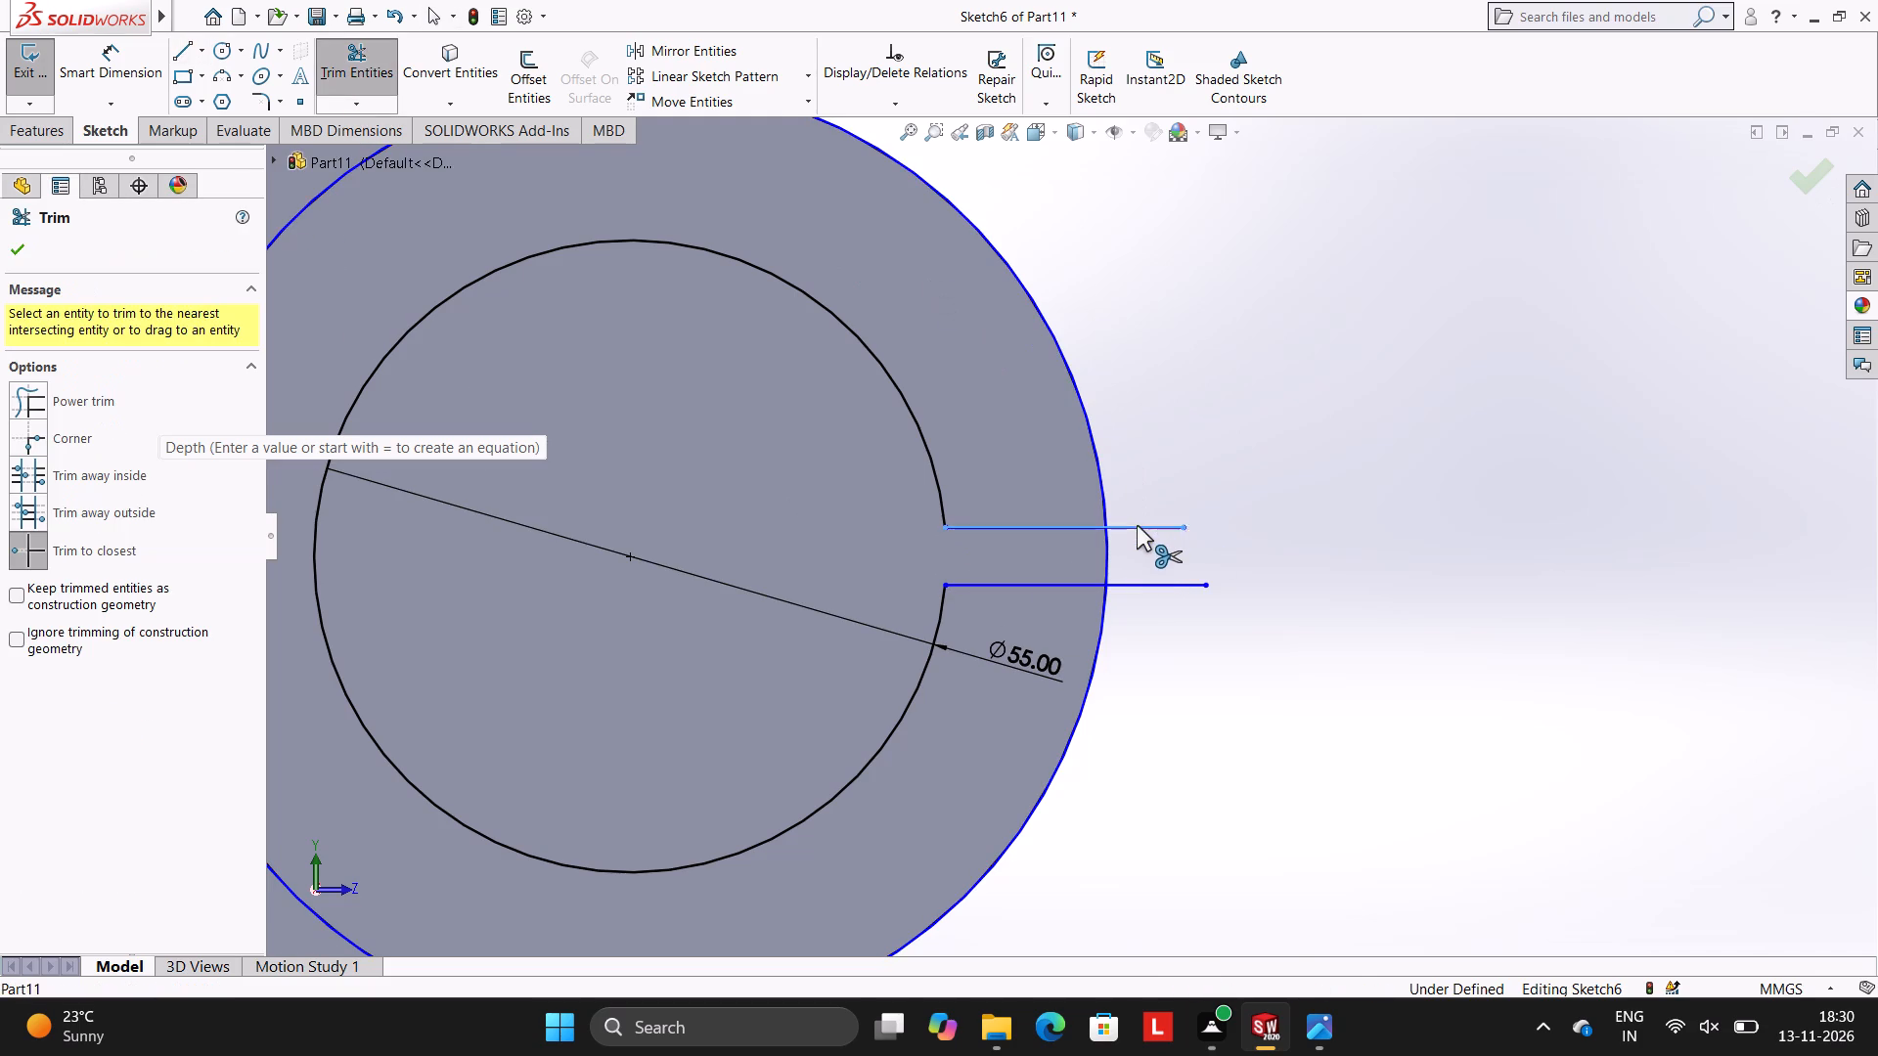
left_click(1143, 585)
scroll(867, 585, "up", 3)
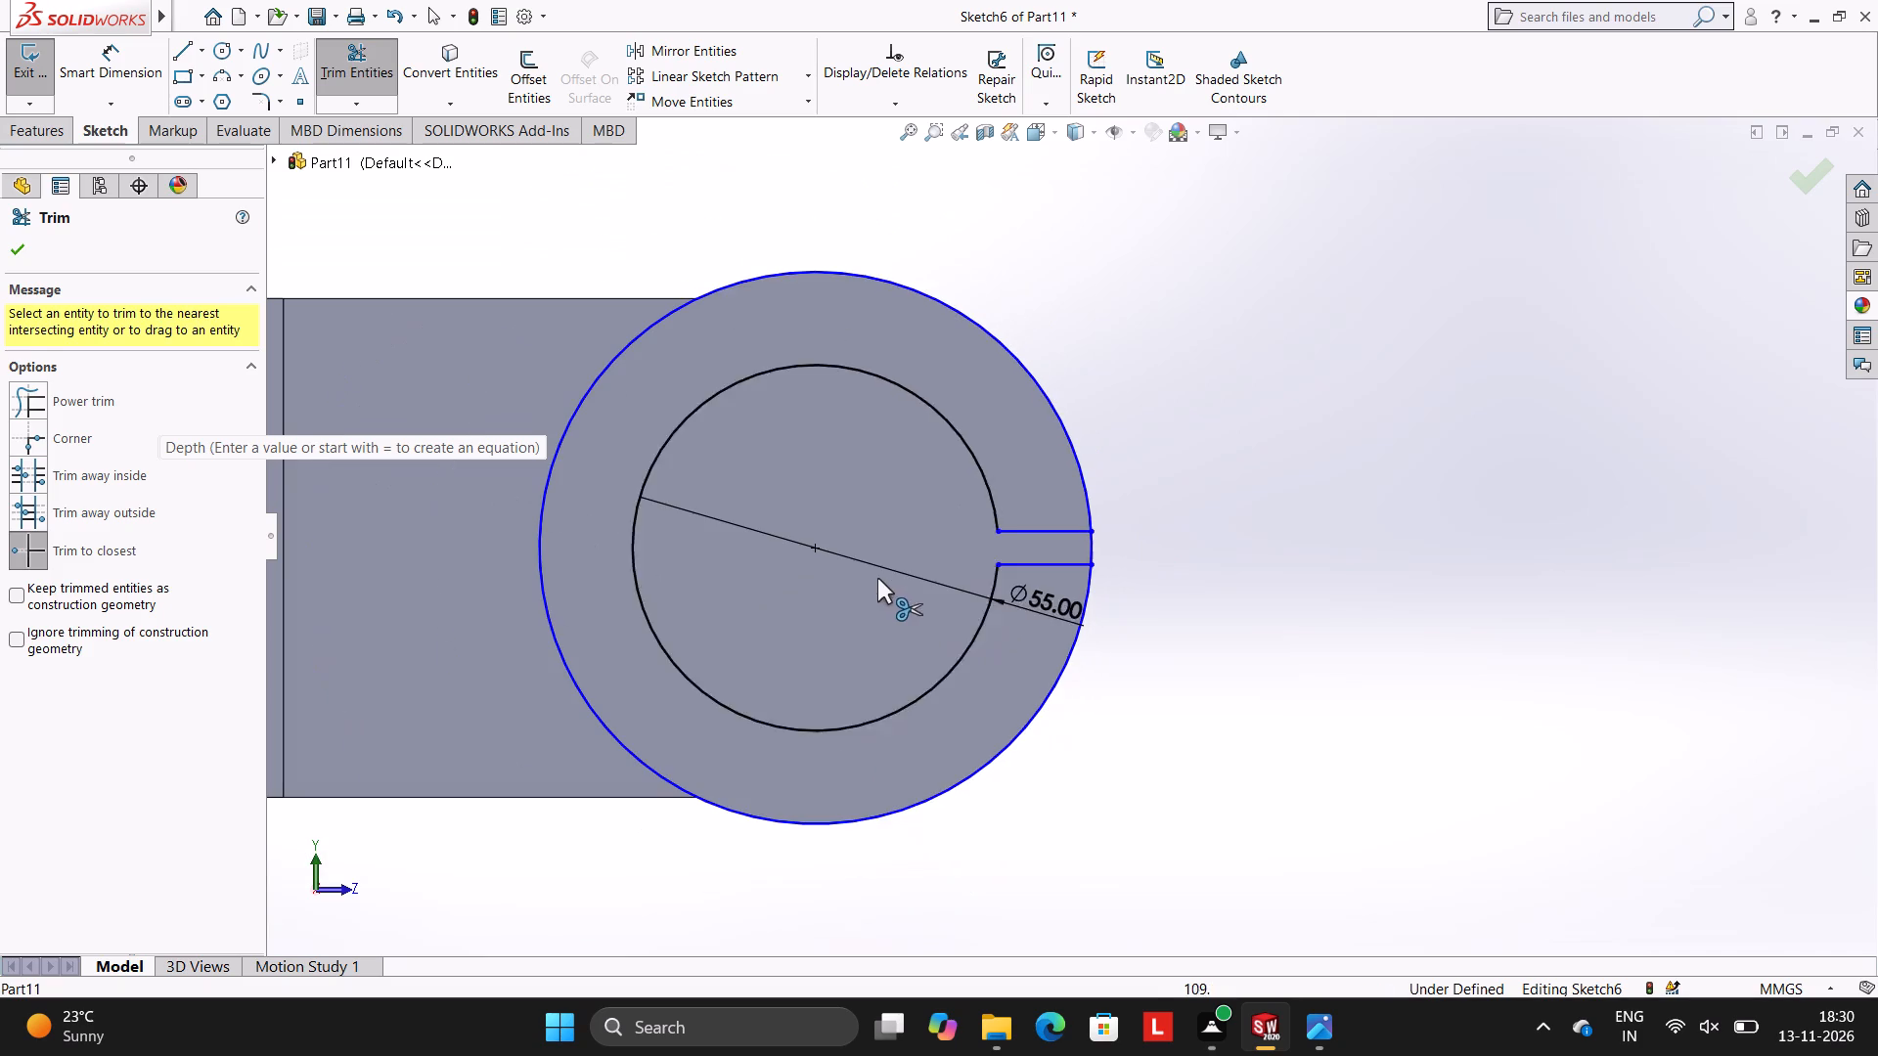
key("Escape")
key("Escape")
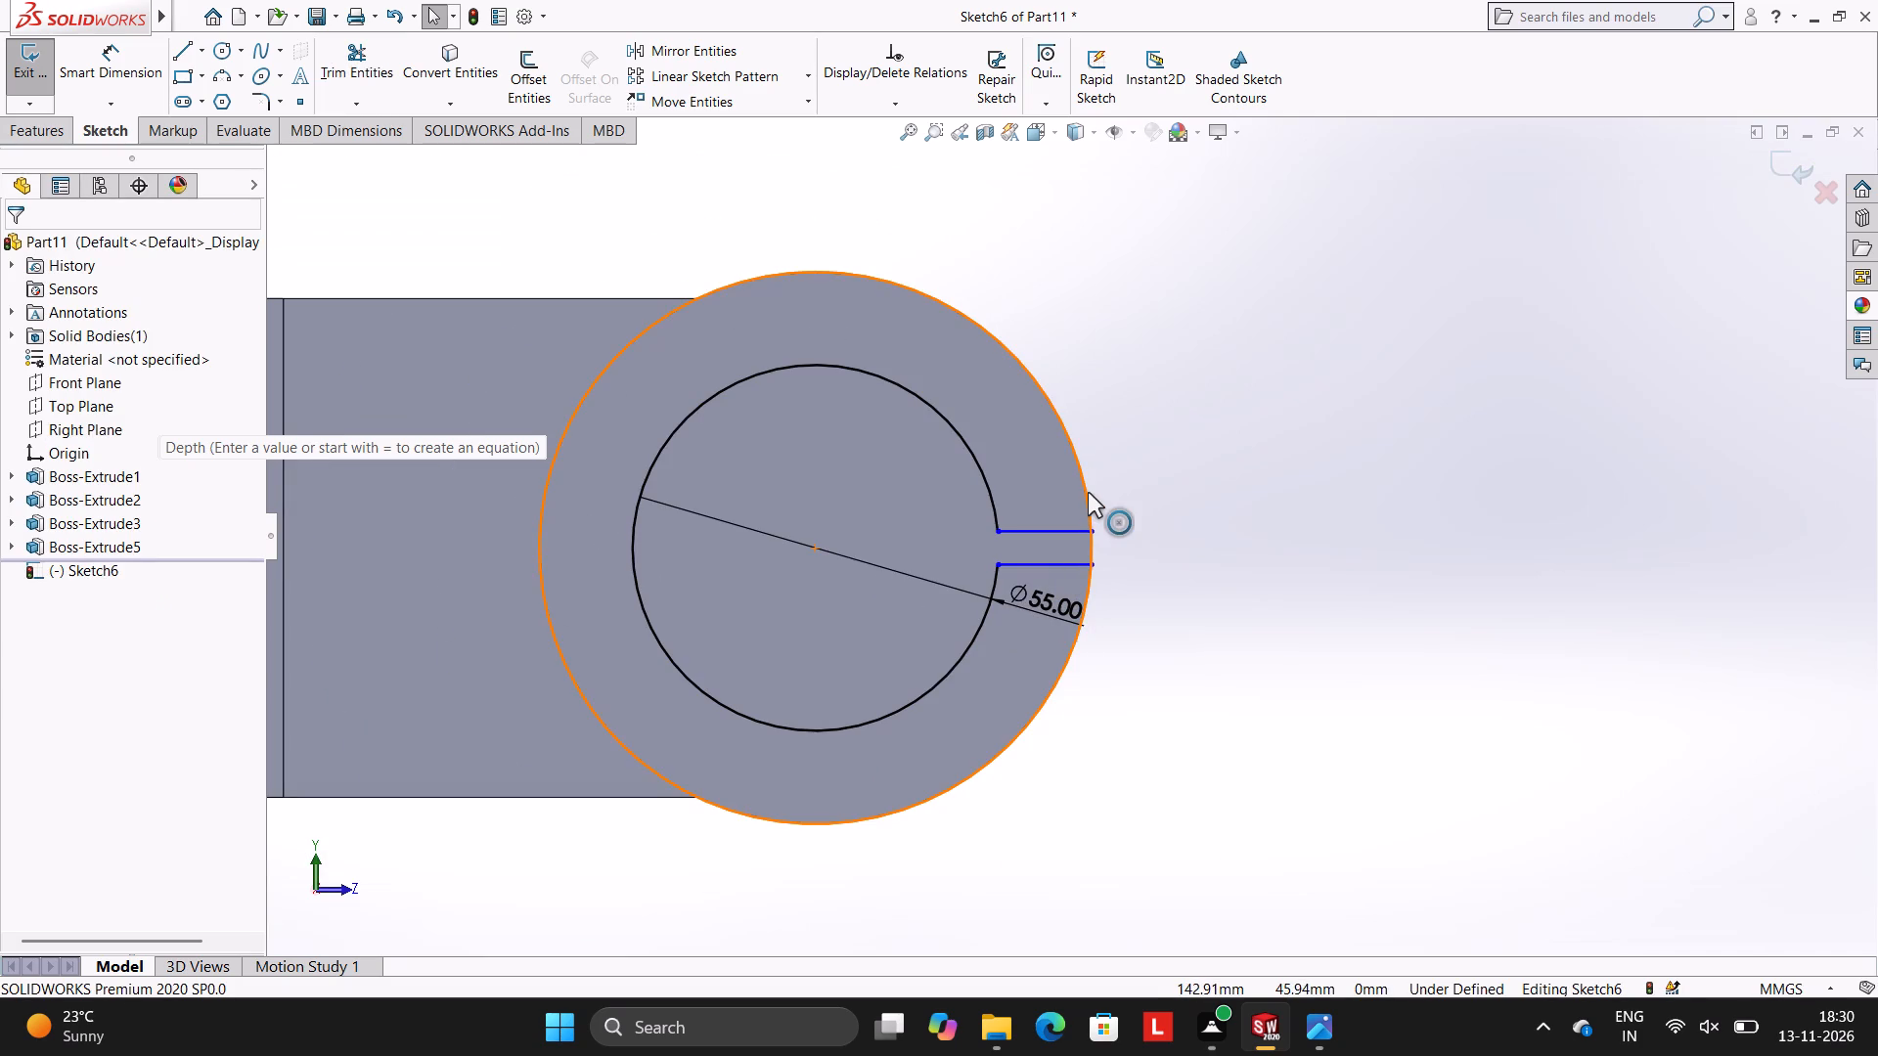
Trim the 83 mm circle down to the short arc closing the slot's outer end.
left_click(387, 80)
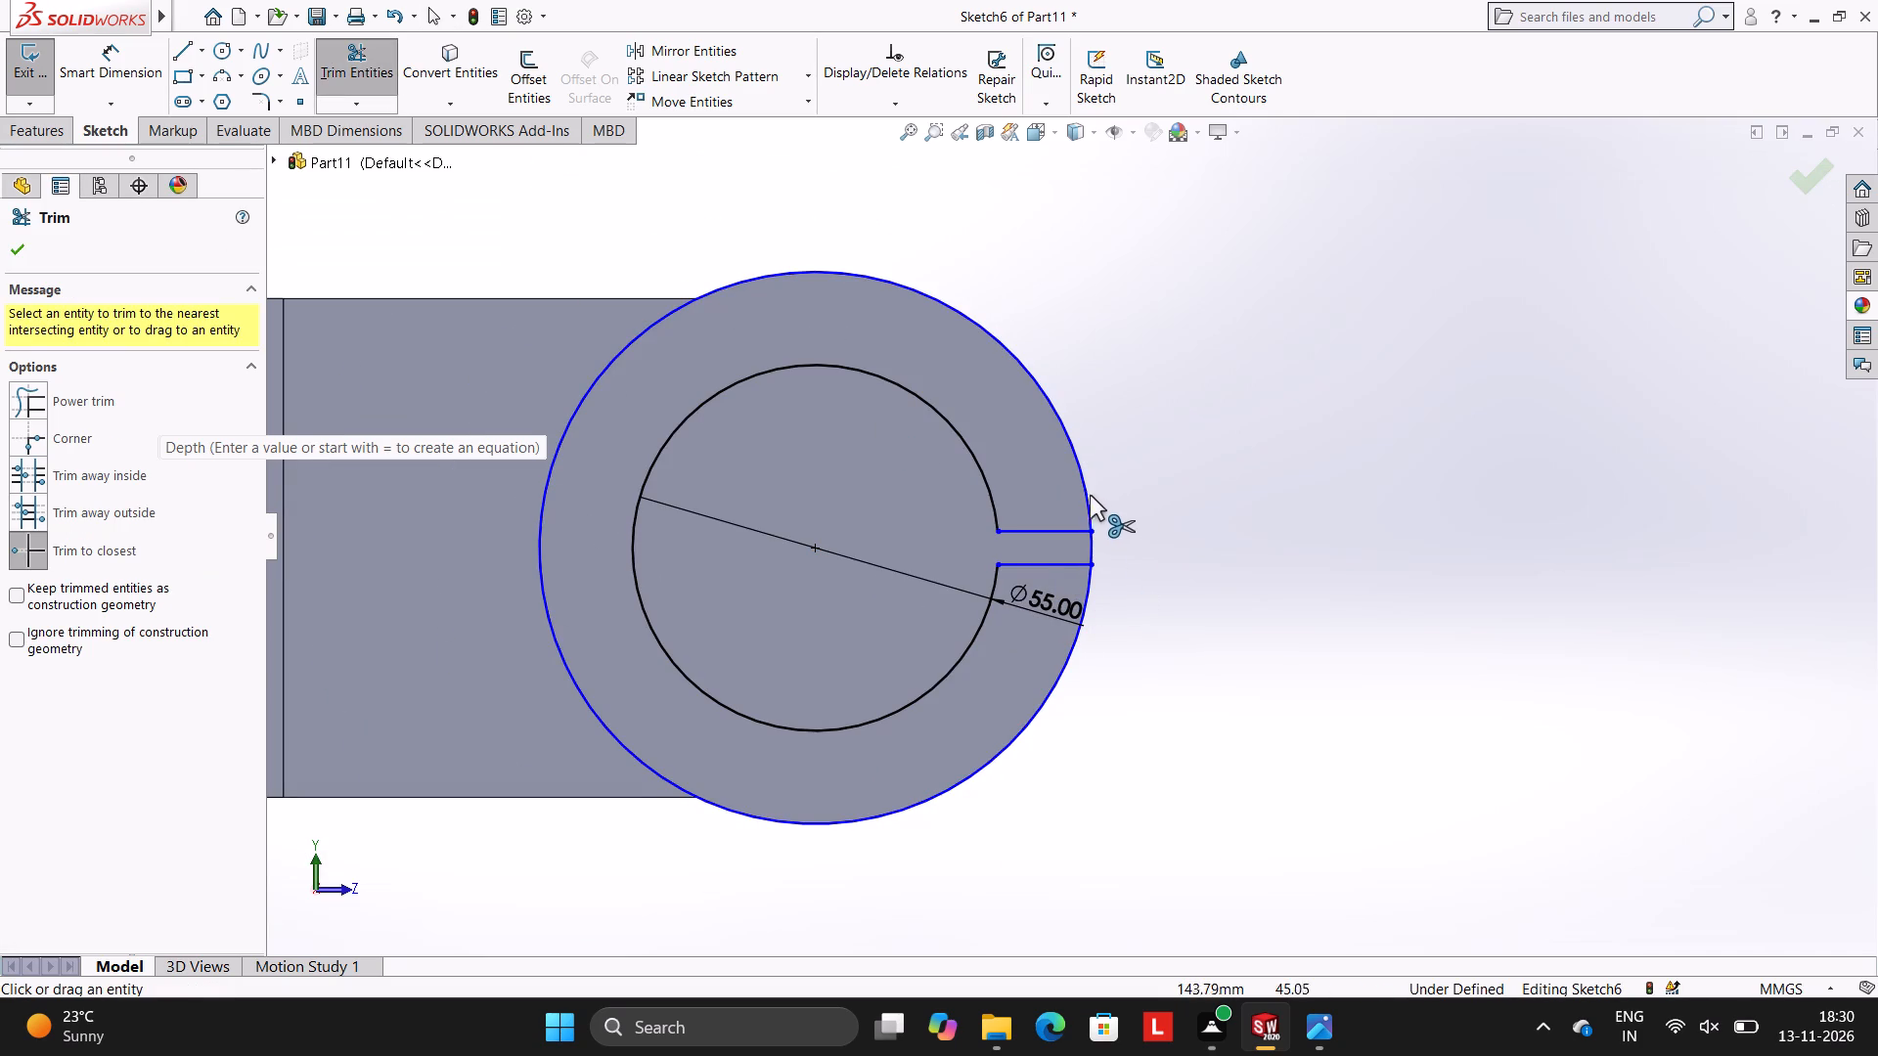
left_click(1087, 494)
key("Escape")
key("Escape")
Dimension the lengths of the slot's lower and upper lines, accepting their current values.
scroll(1112, 589, "down", 3)
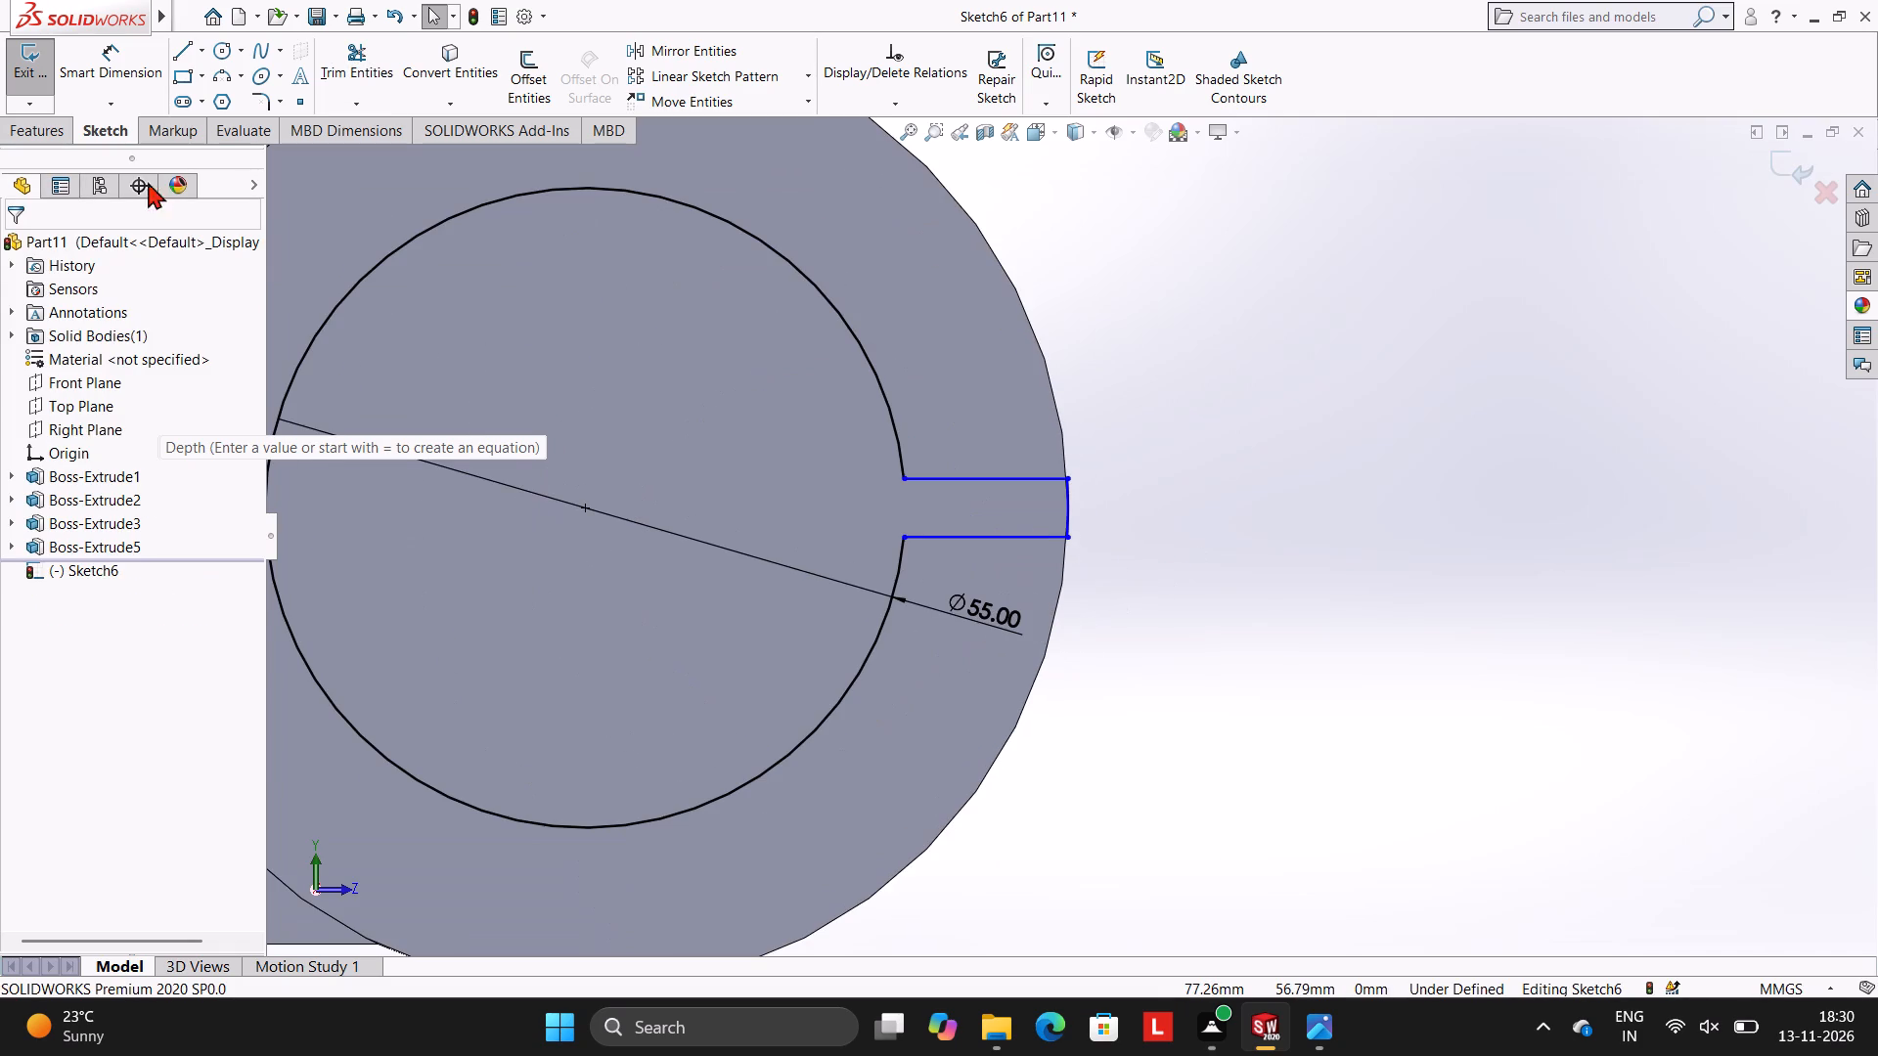
left_click(138, 67)
scroll(1152, 708, "up", 2)
scroll(1149, 679, "down", 2)
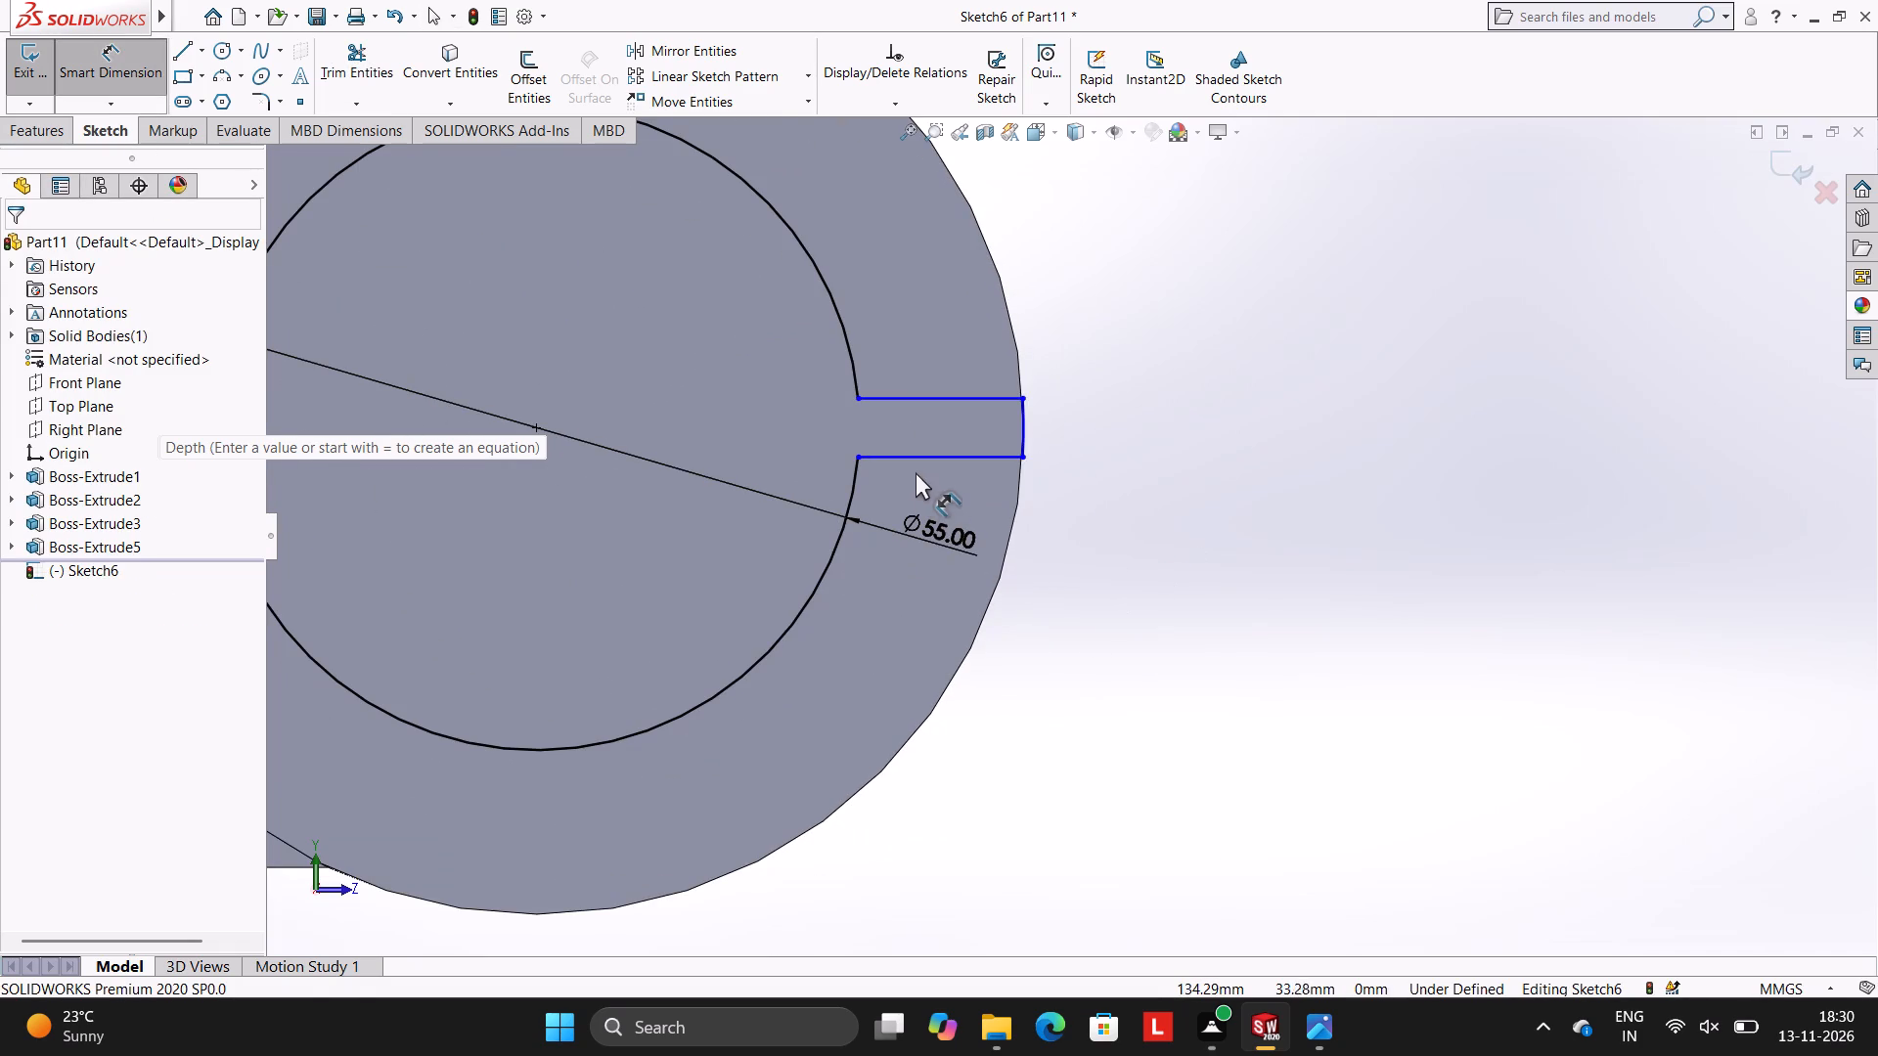
left_click(917, 462)
left_click(937, 782)
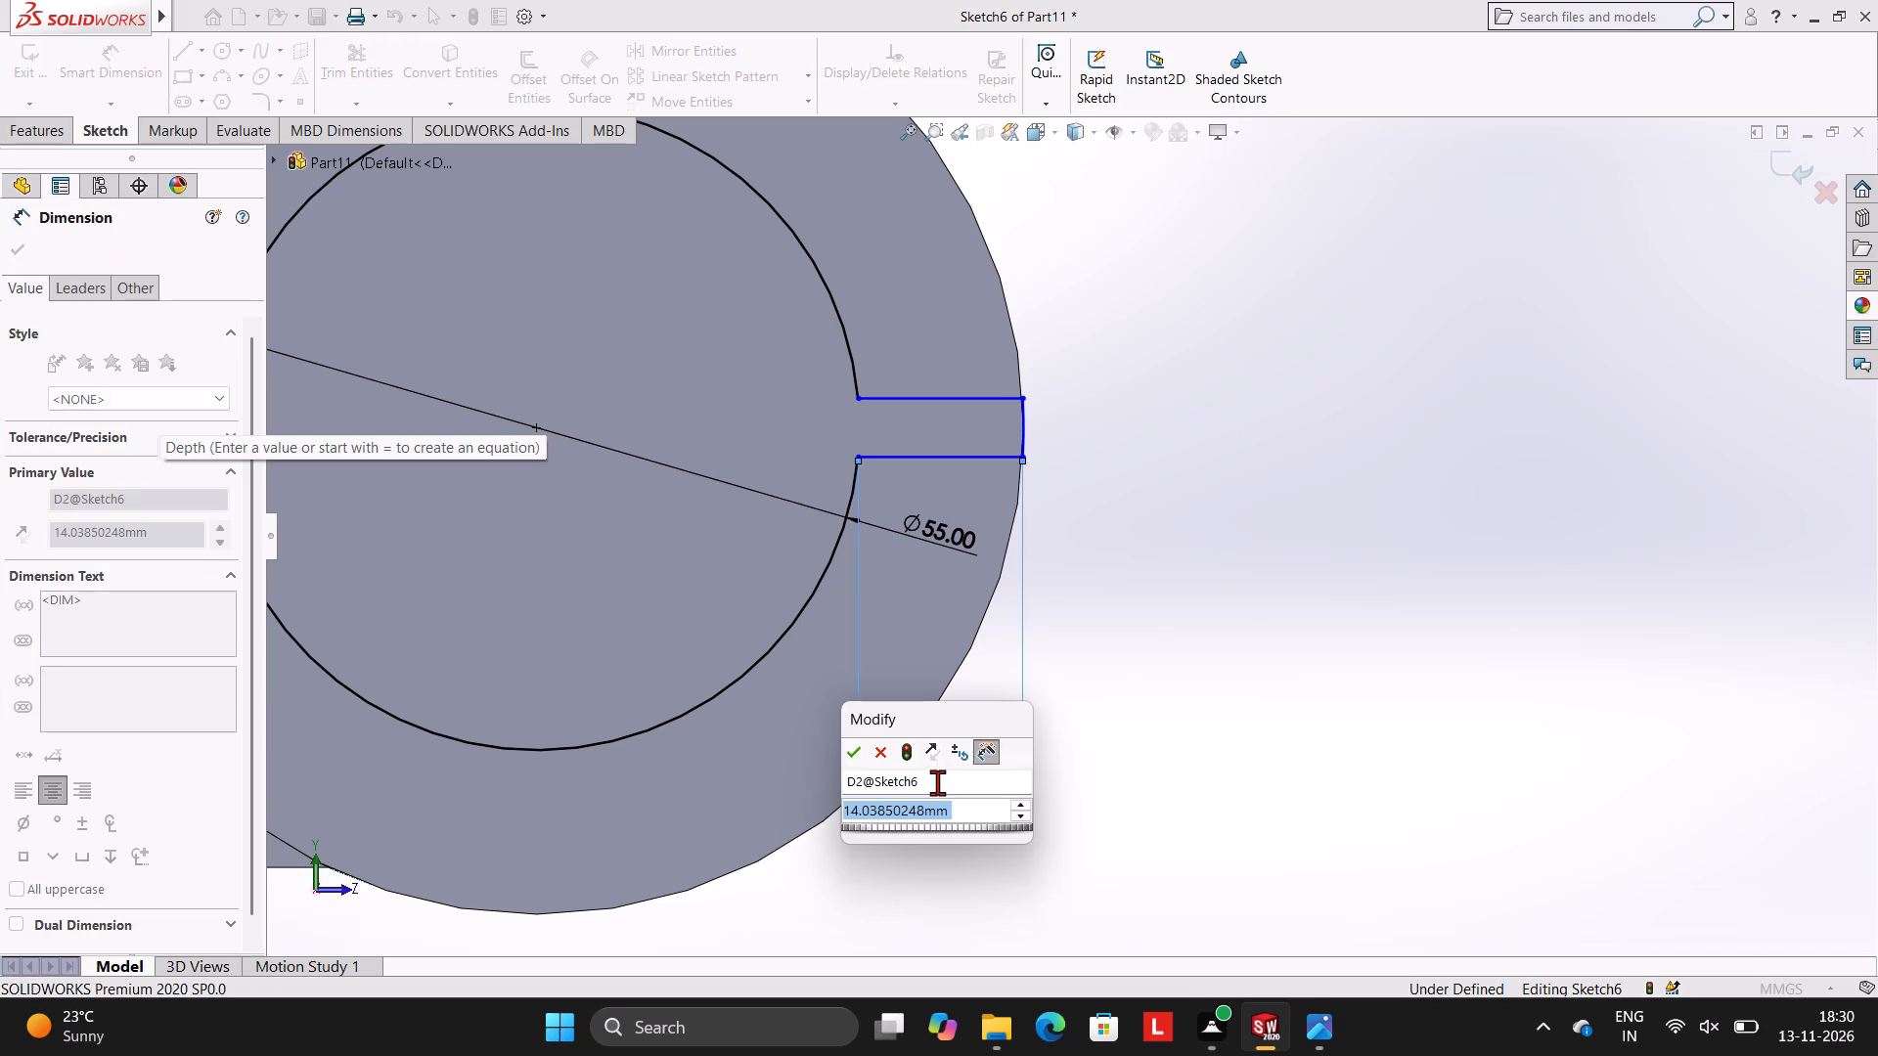
left_click(859, 745)
left_click(1211, 614)
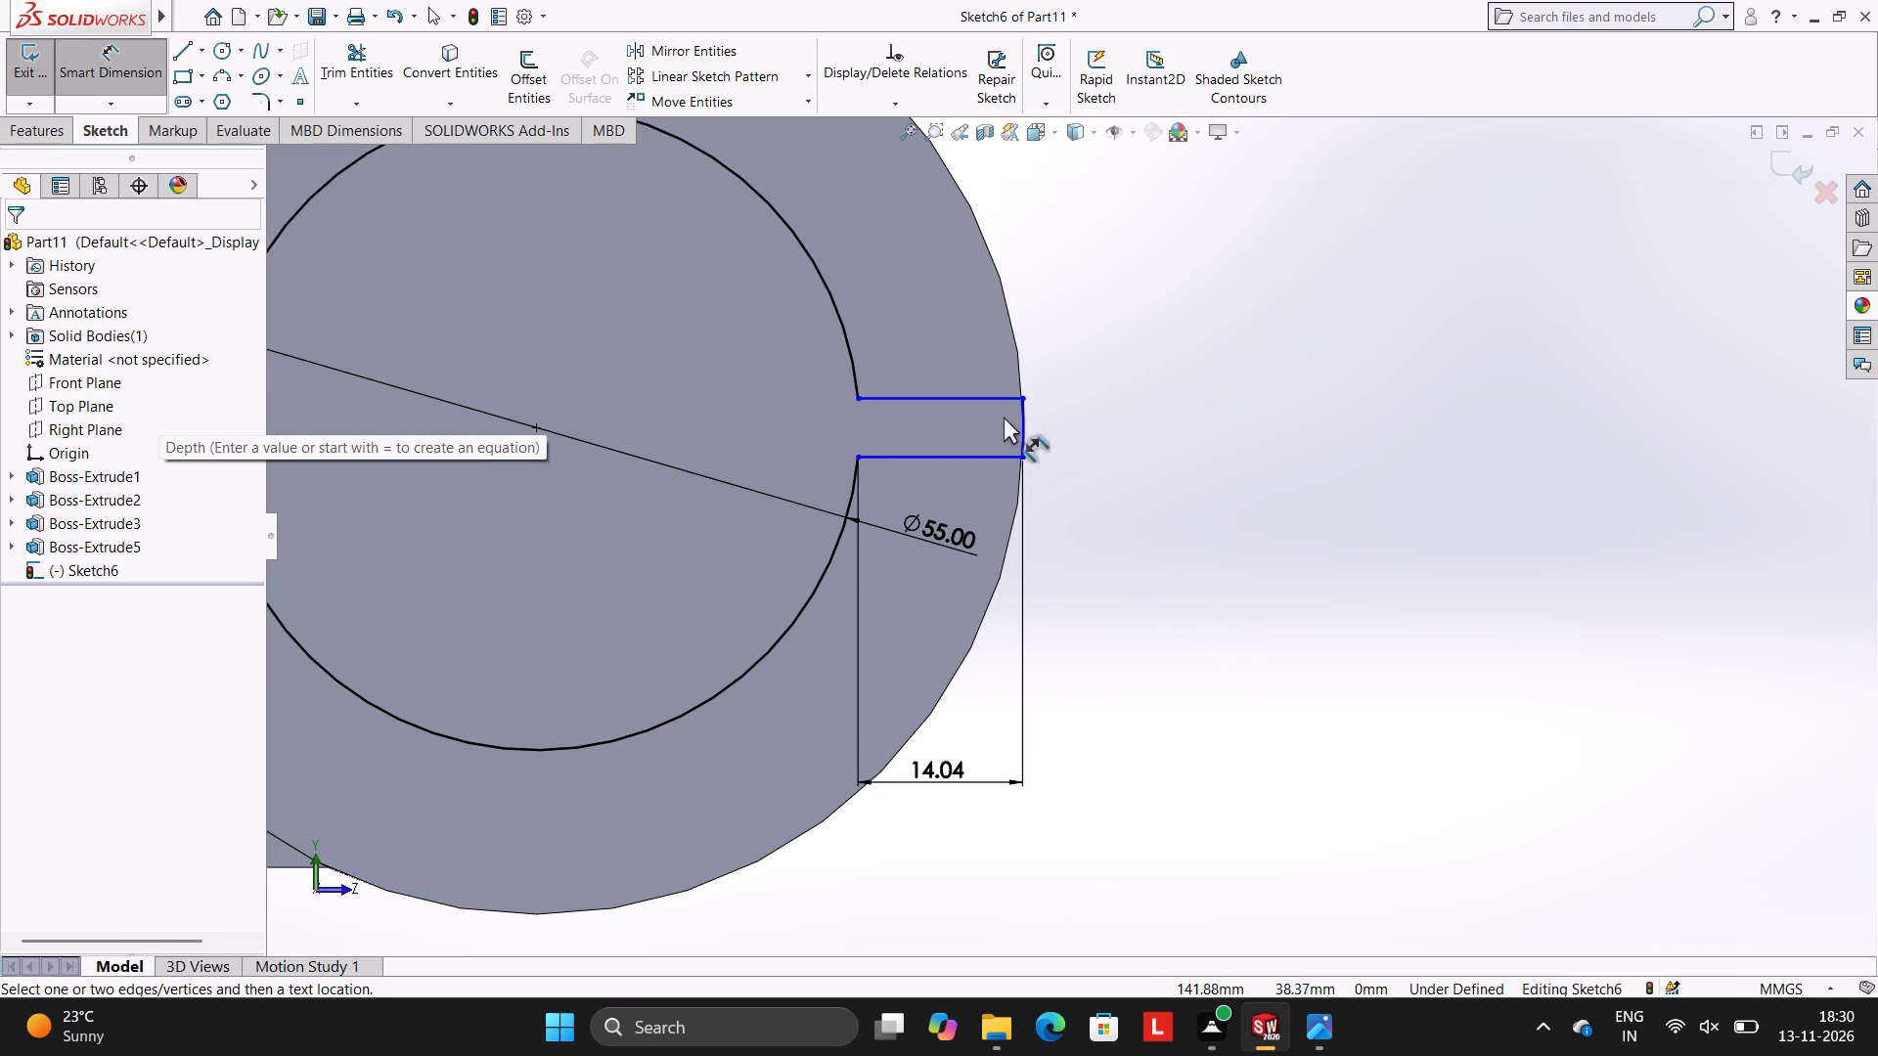
left_click(993, 394)
left_click(994, 290)
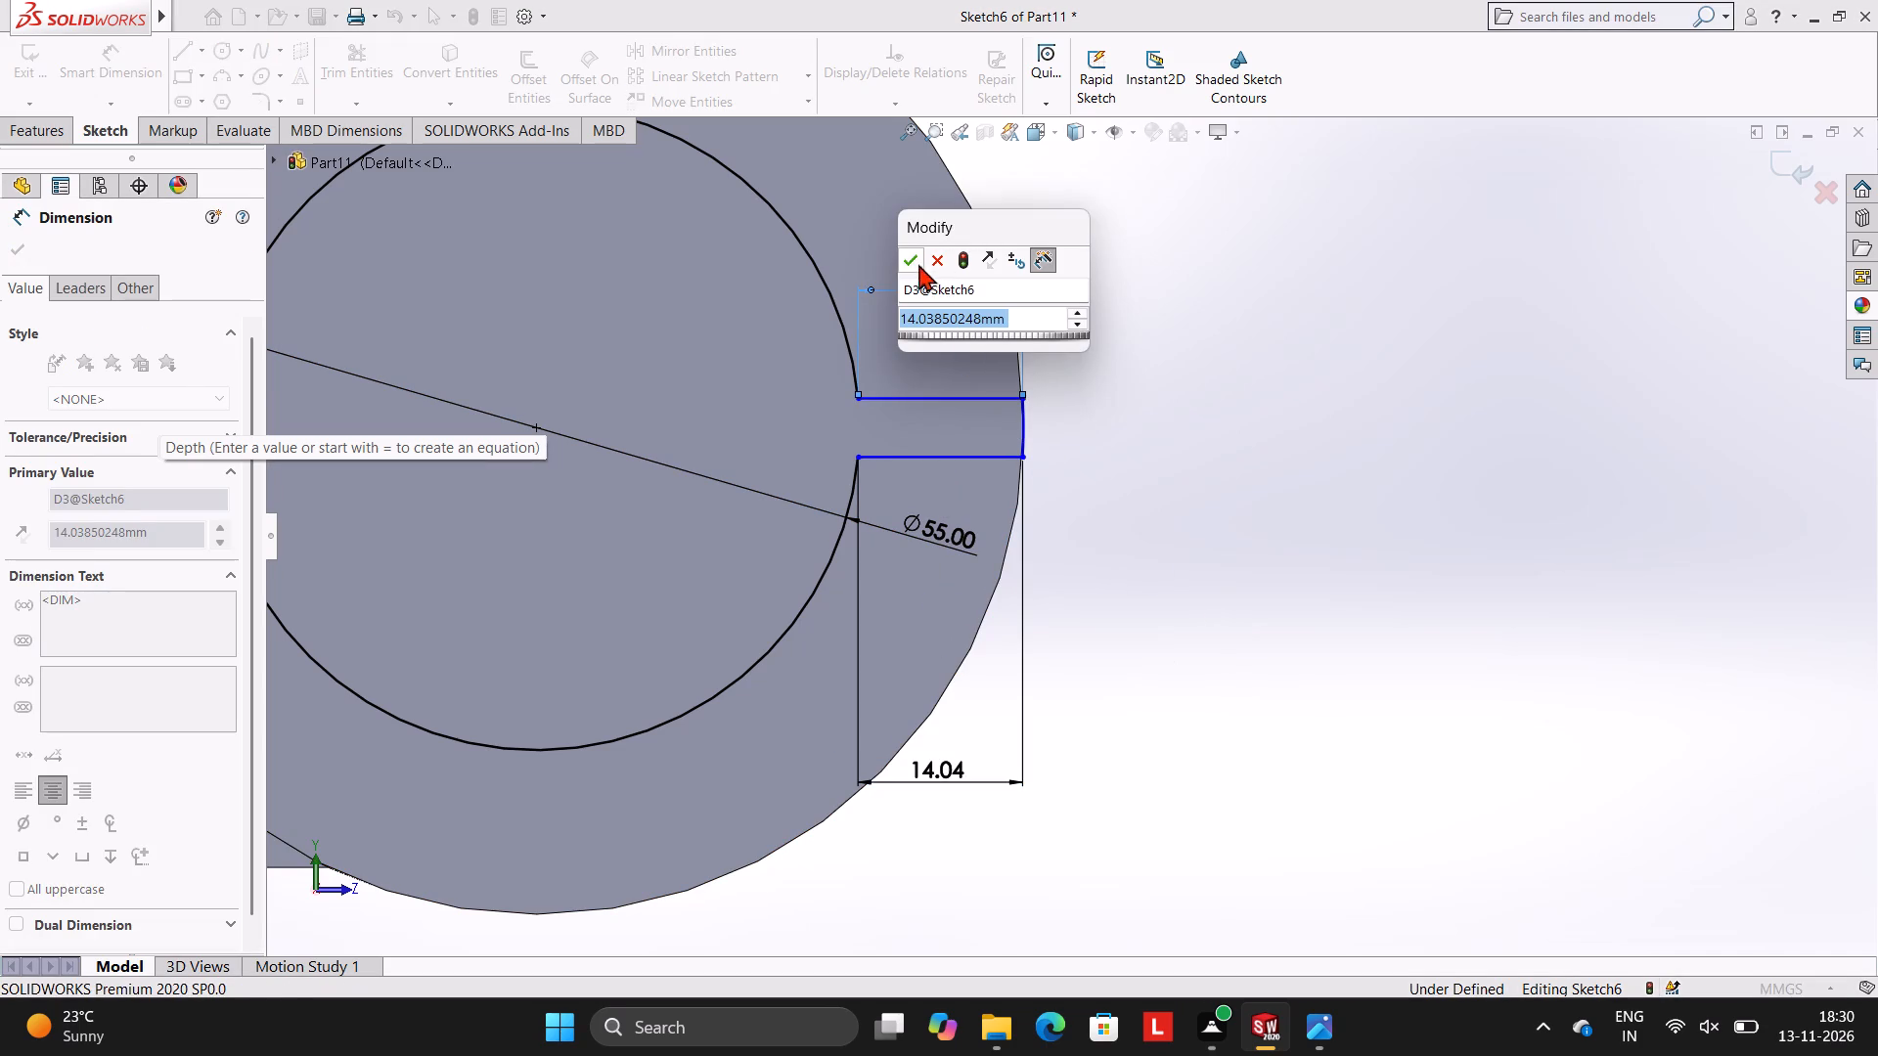
left_click(908, 260)
left_click(1214, 412)
Dimension the slot's width between its two outer corner points, accepting the current value.
left_click(1022, 400)
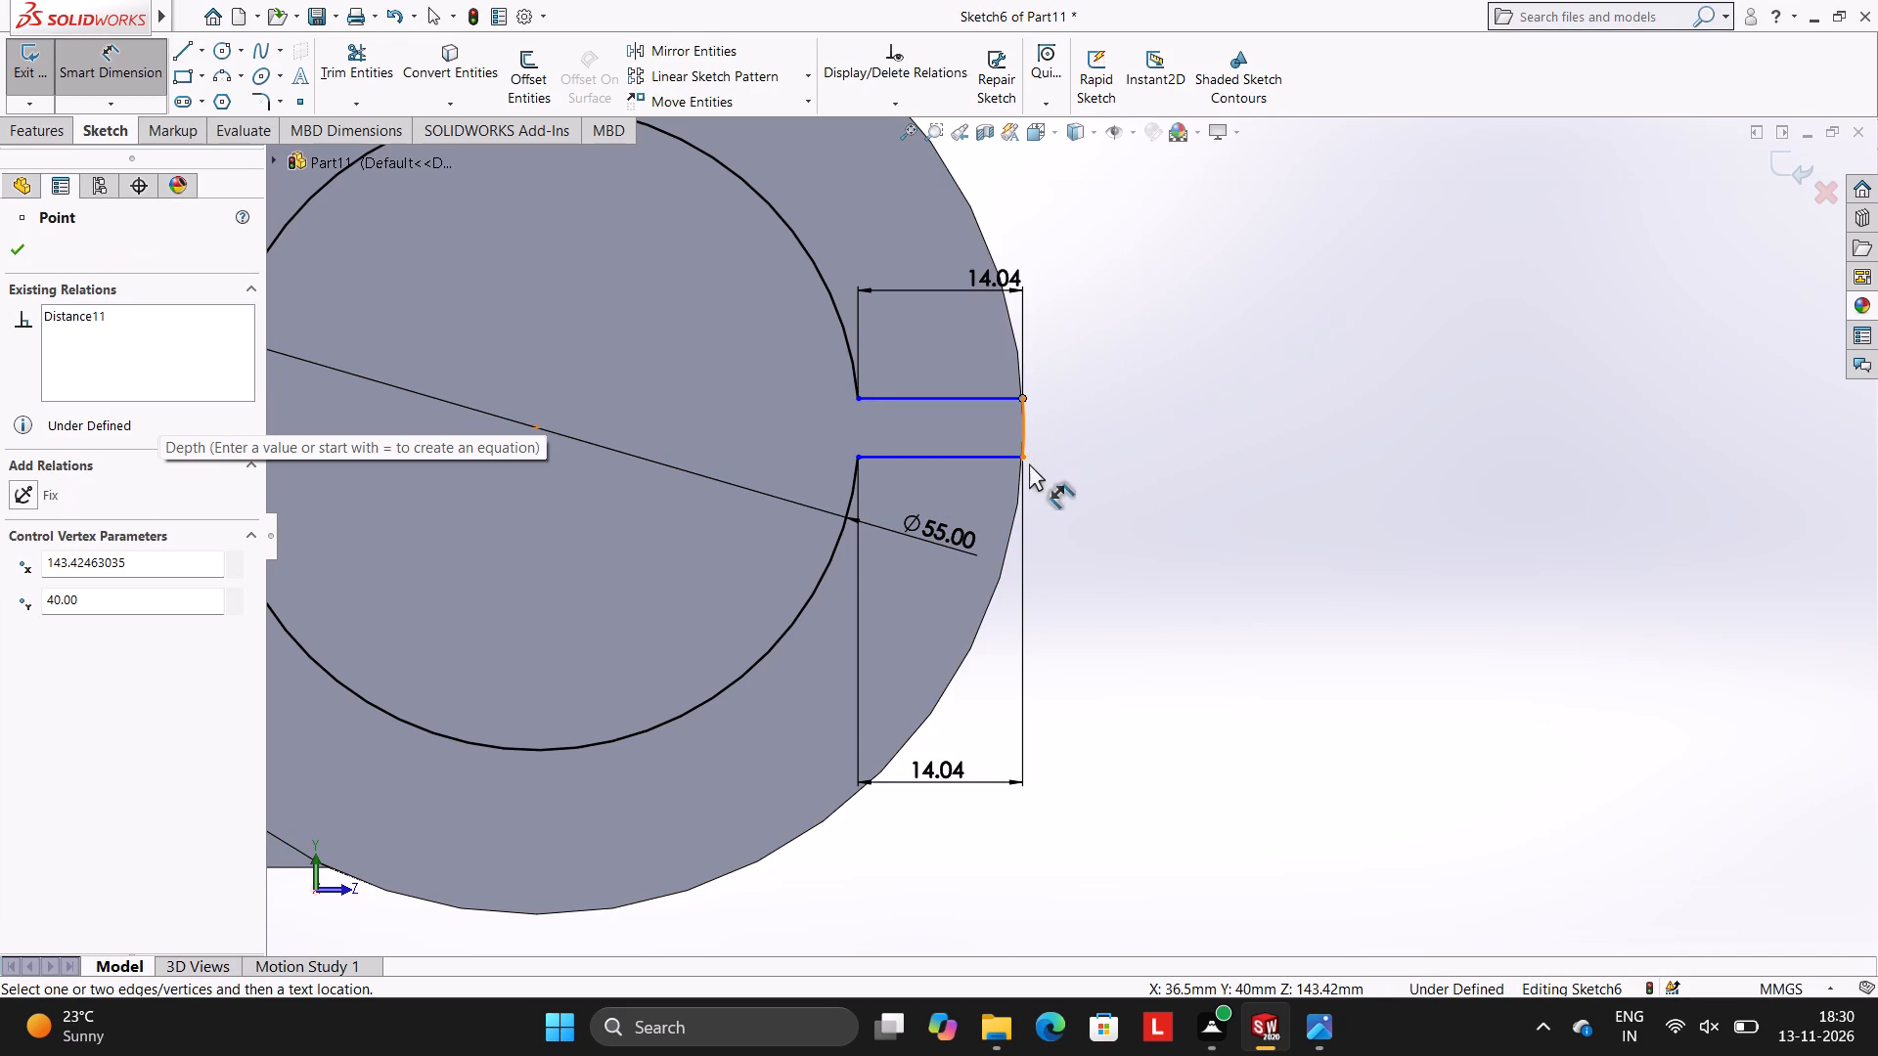
left_click(1027, 460)
left_click(1218, 453)
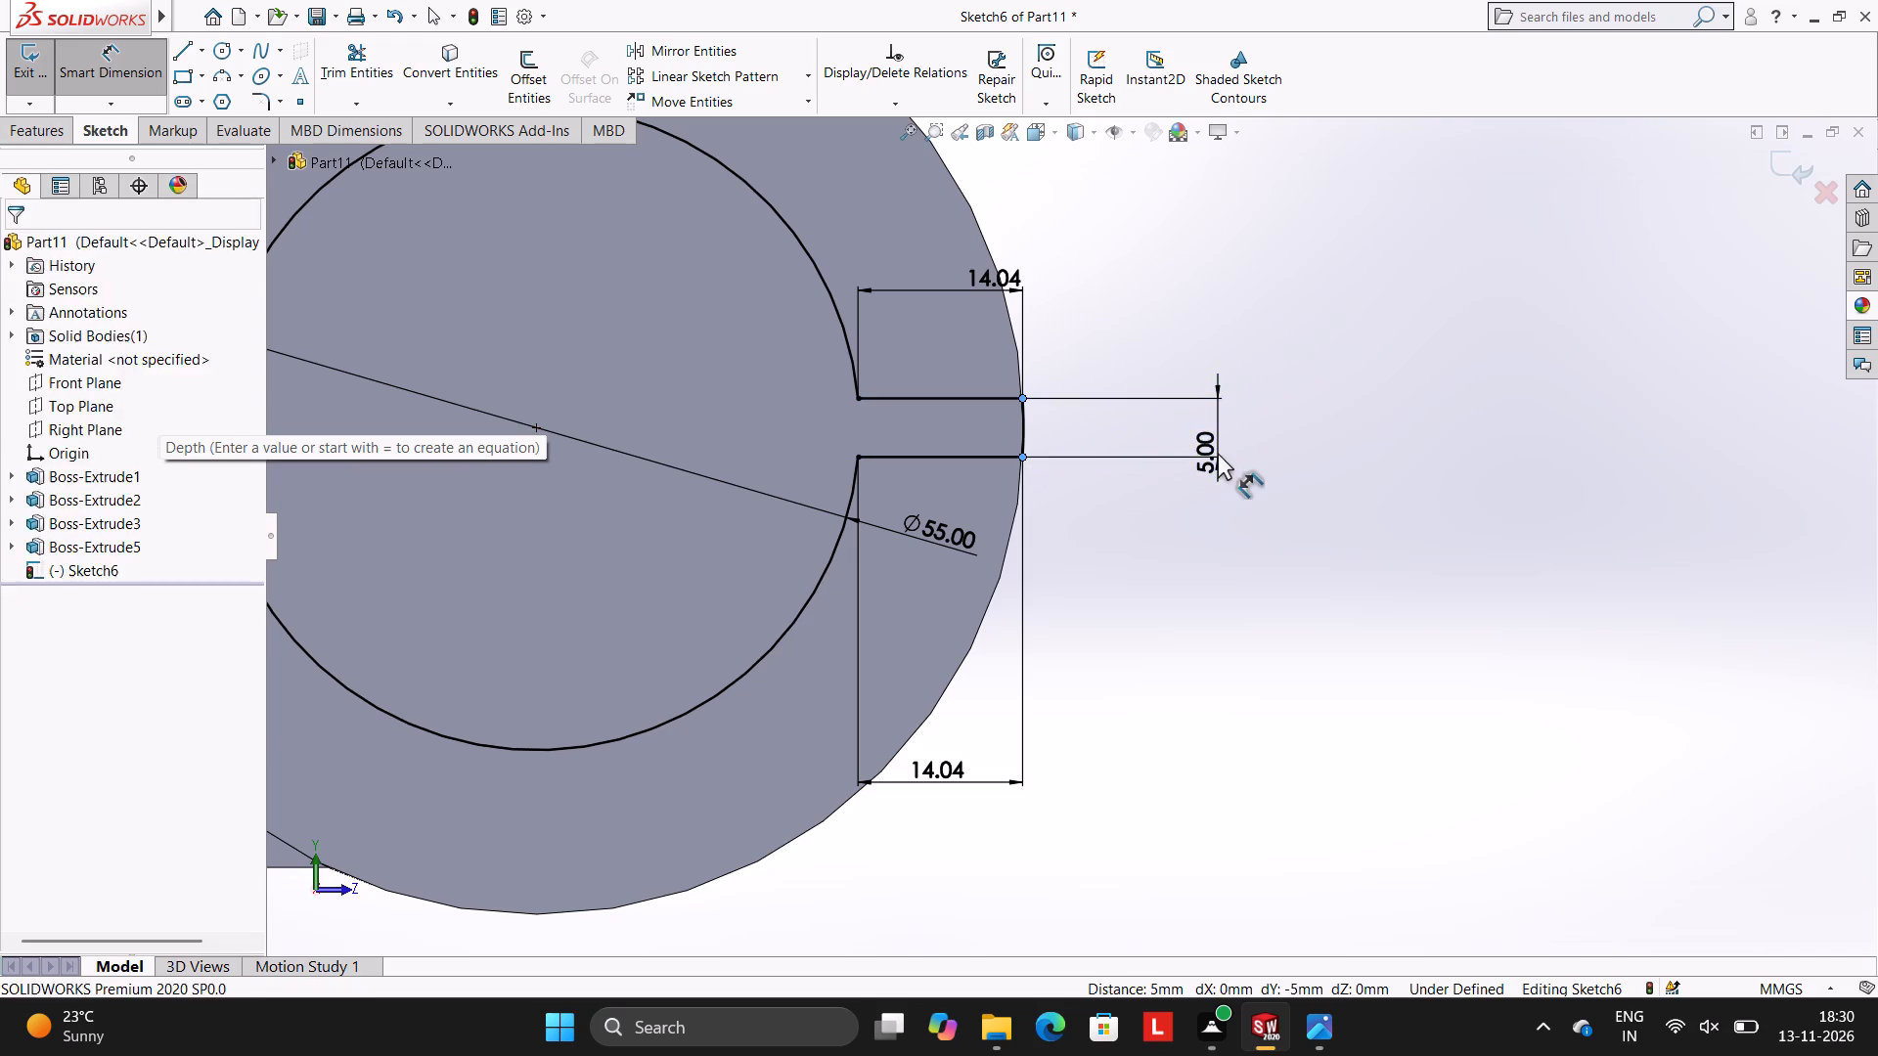
left_click(1140, 421)
left_click(1170, 280)
Cut-extrude the slotted bore profile blind through the cylindrical boss to a depth of 60 mm.
scroll(1110, 434, "up", 2)
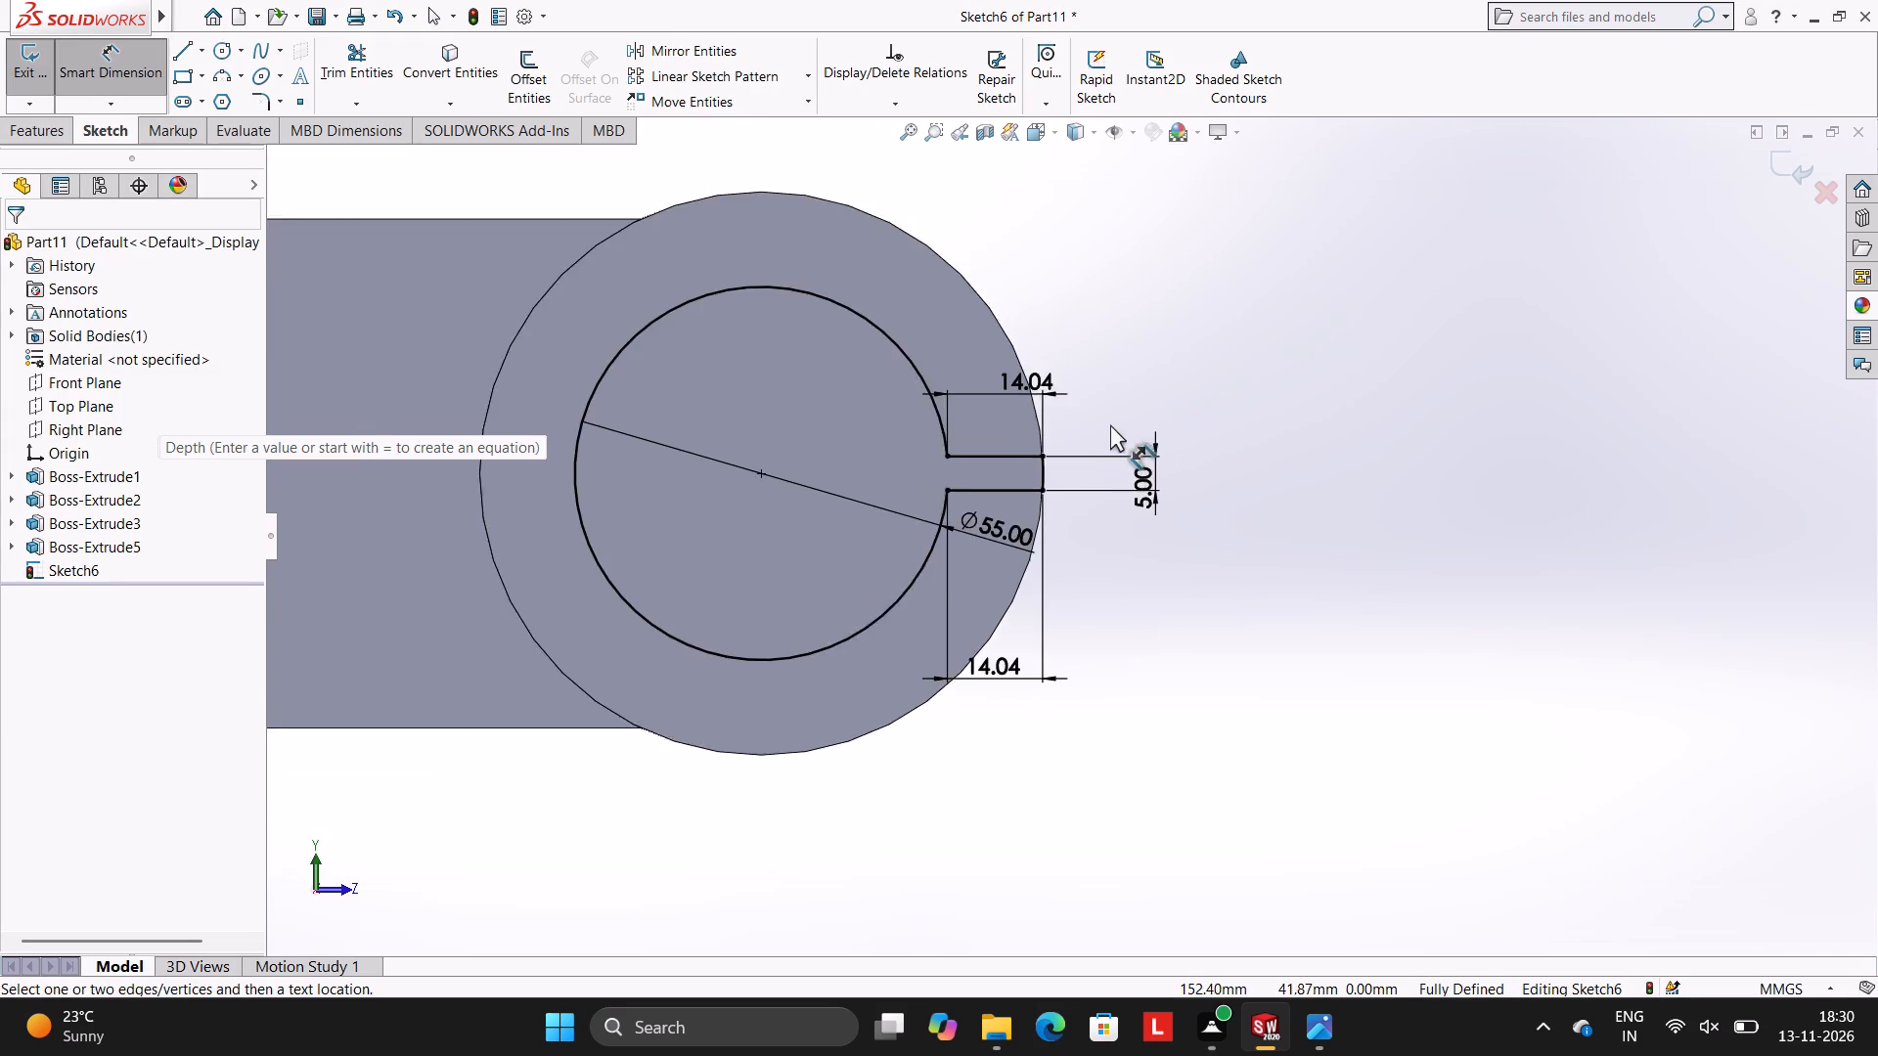
scroll(1110, 424, "up", 3)
scroll(1070, 455, "down", 3)
scroll(1017, 511, "up", 2)
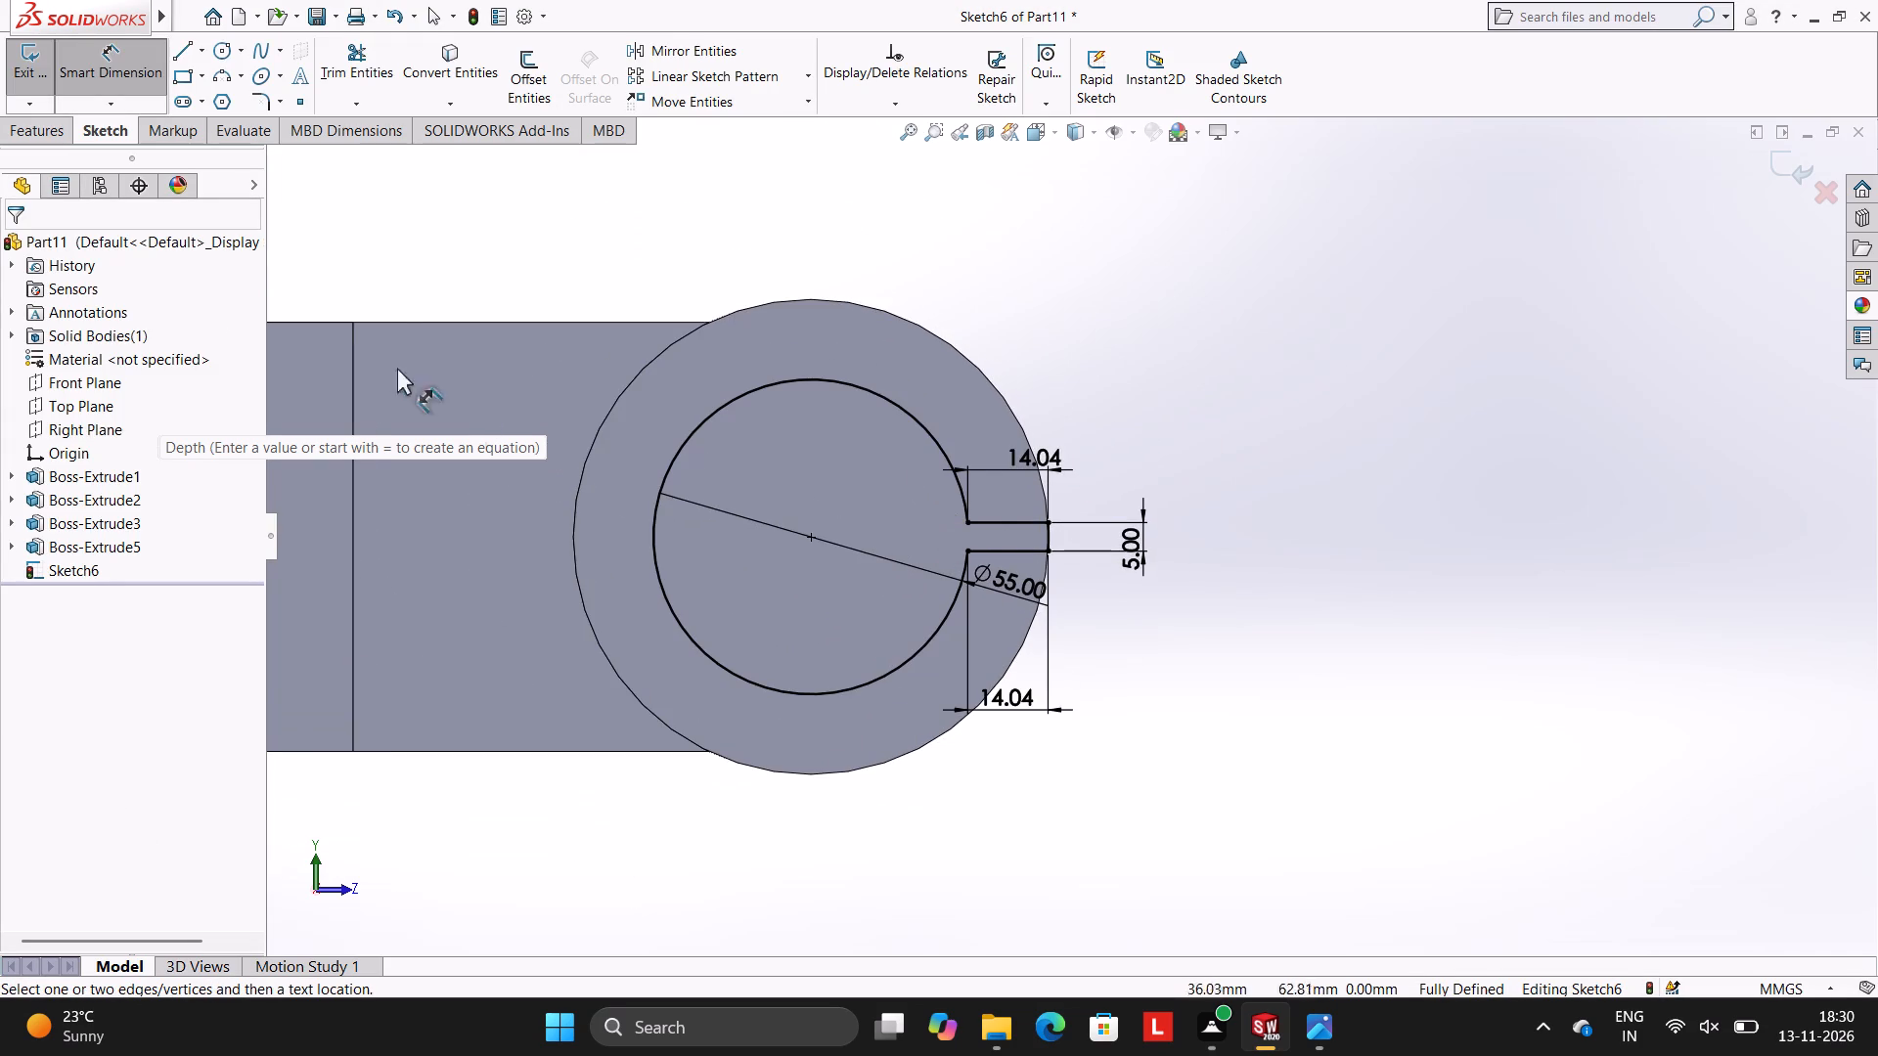
left_click(46, 129)
left_click(321, 64)
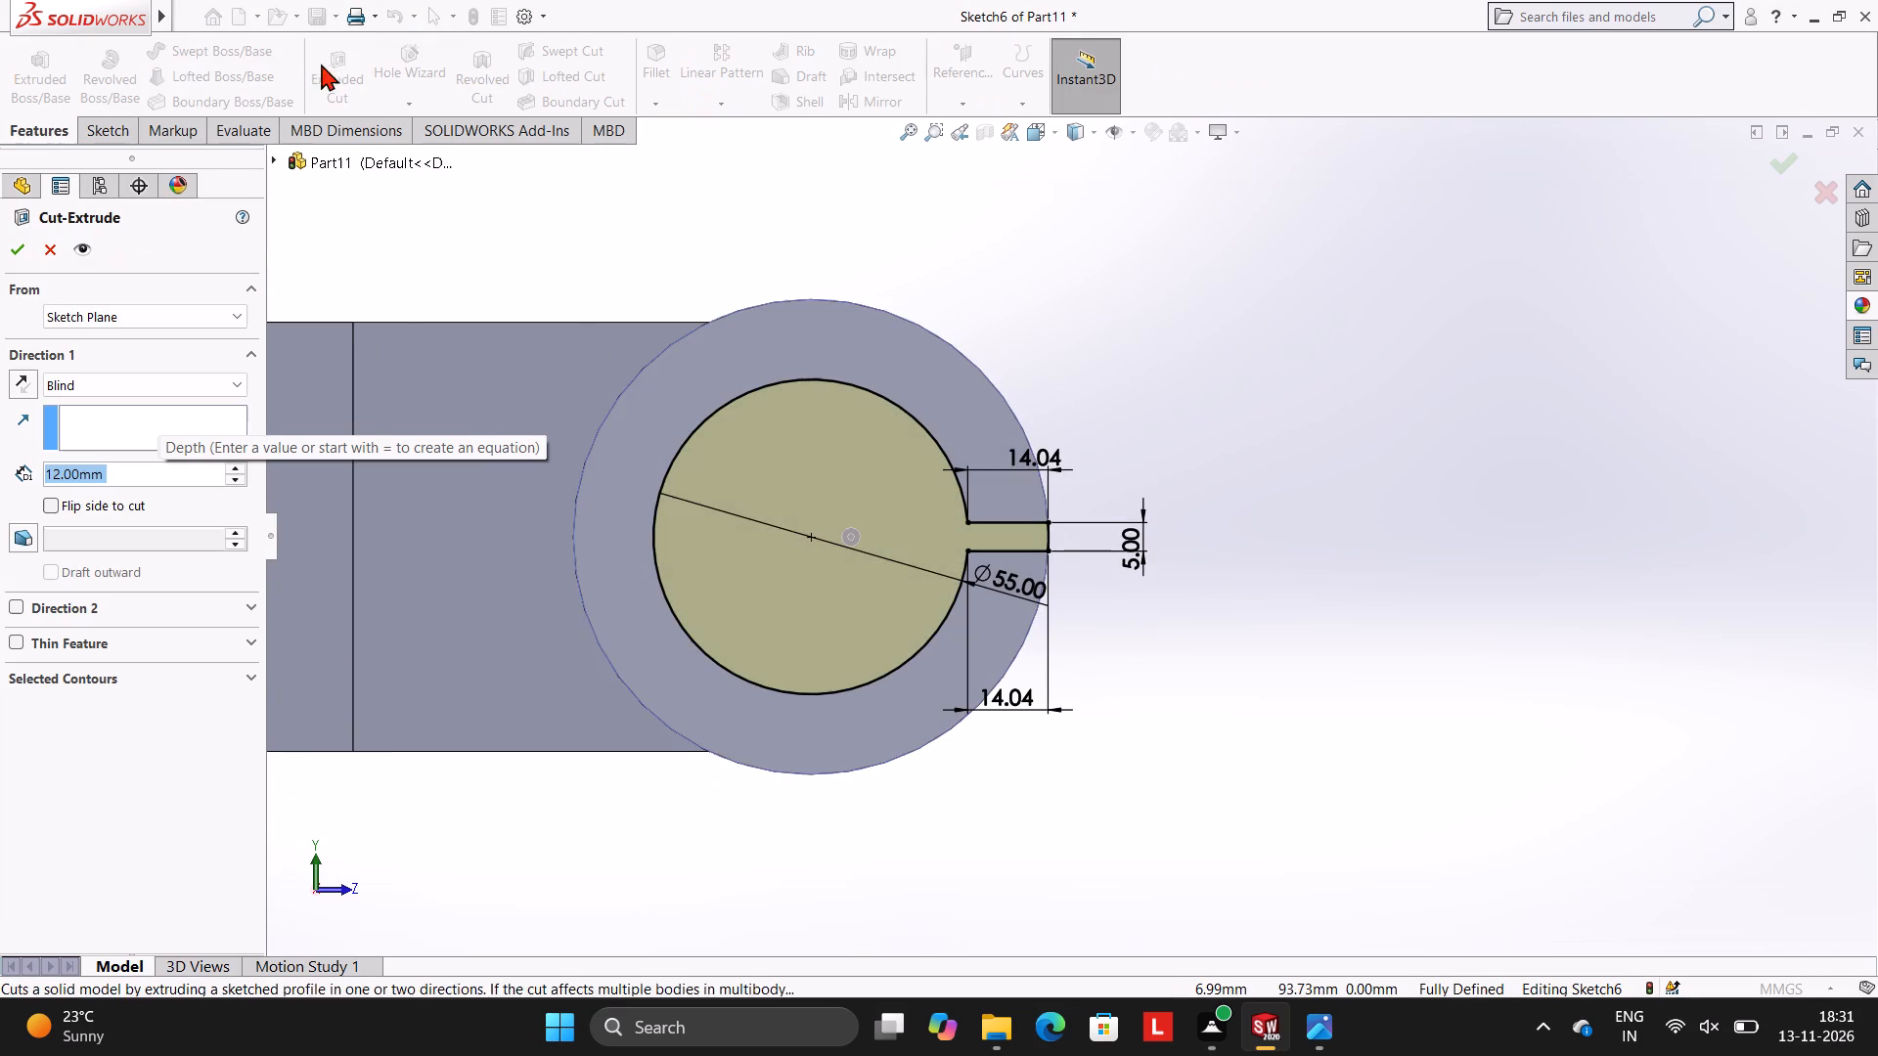
middle_click_drag(1364, 606, 1202, 426)
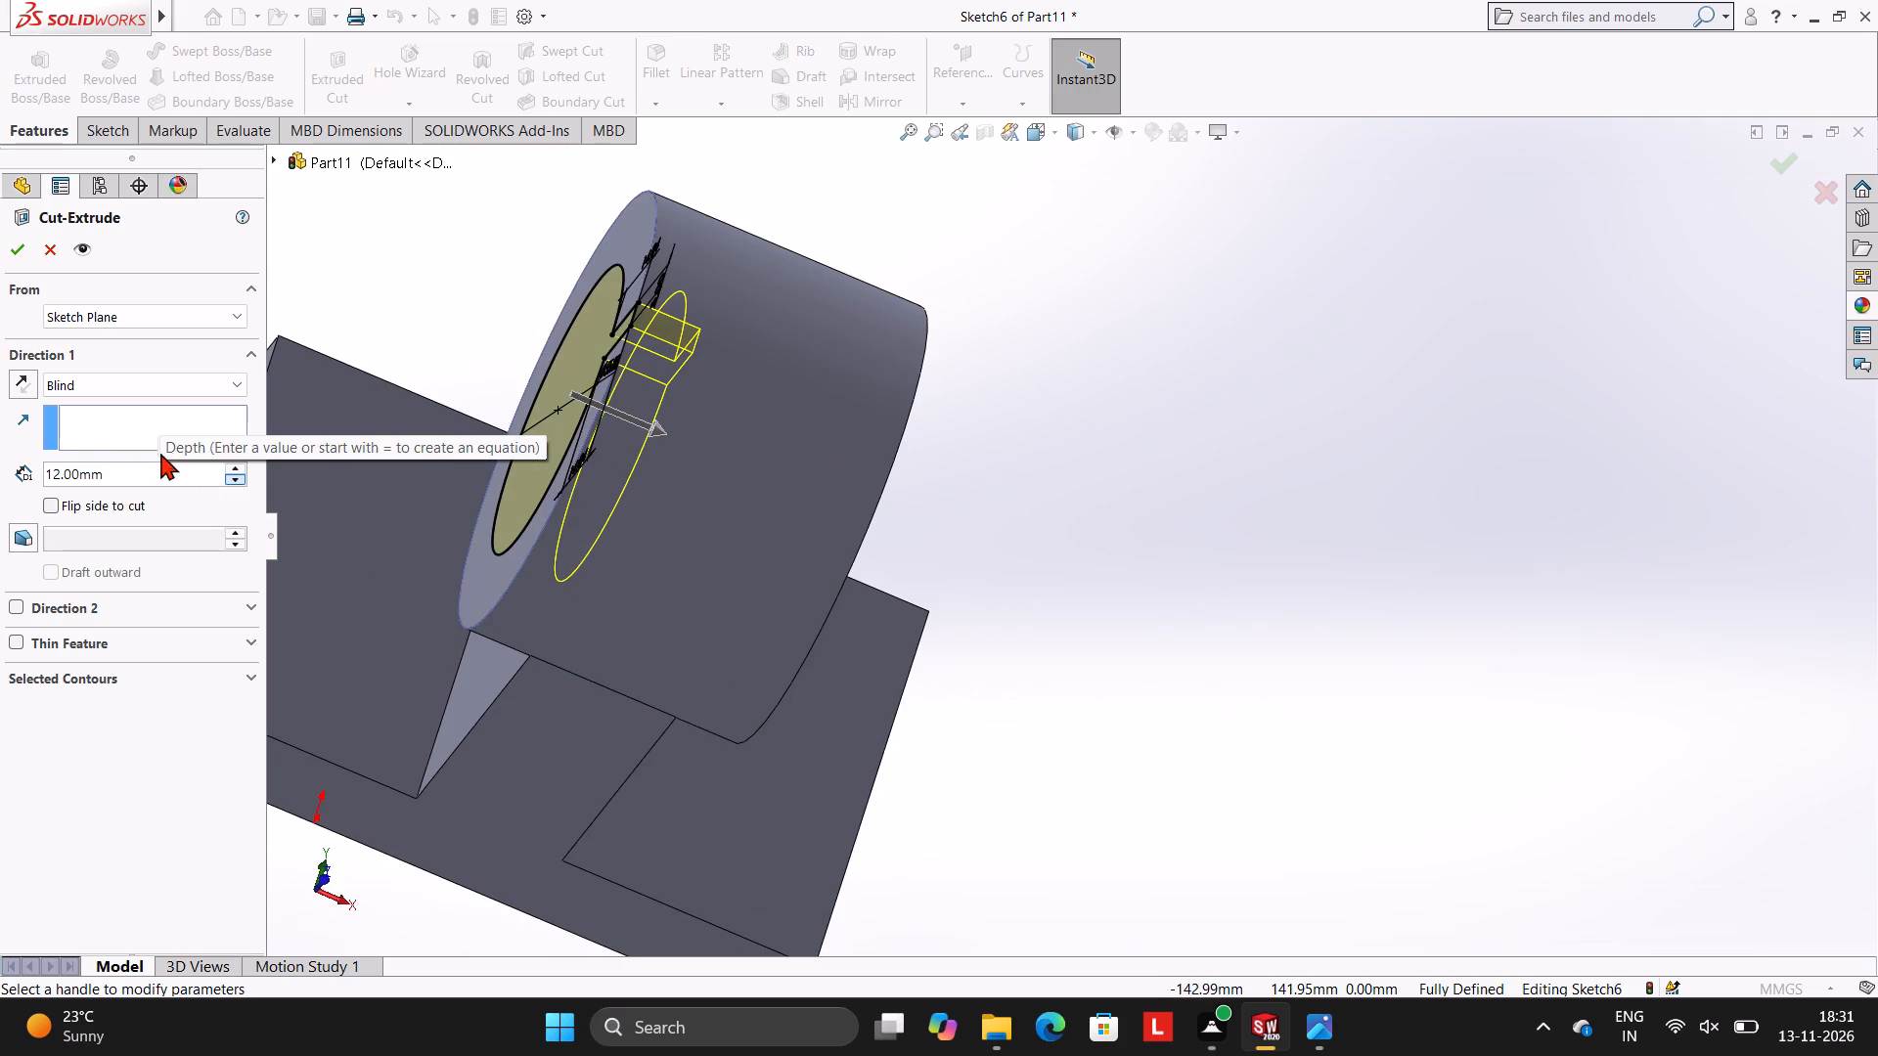
left_click(133, 481)
key("BackSpace")
key("BackSpace")
key("BackSpace")
key("BackSpace")
key("BackSpace")
key("BackSpace")
key("BackSpace")
key("BackSpace")
key("BackSpace")
key("BackSpace")
key("BackSpace")
key("BackSpace")
key("BackSpace")
key("BackSpace")
key("BackSpace")
key("BackSpace")
key("BackSpace")
type("50")
key("Return")
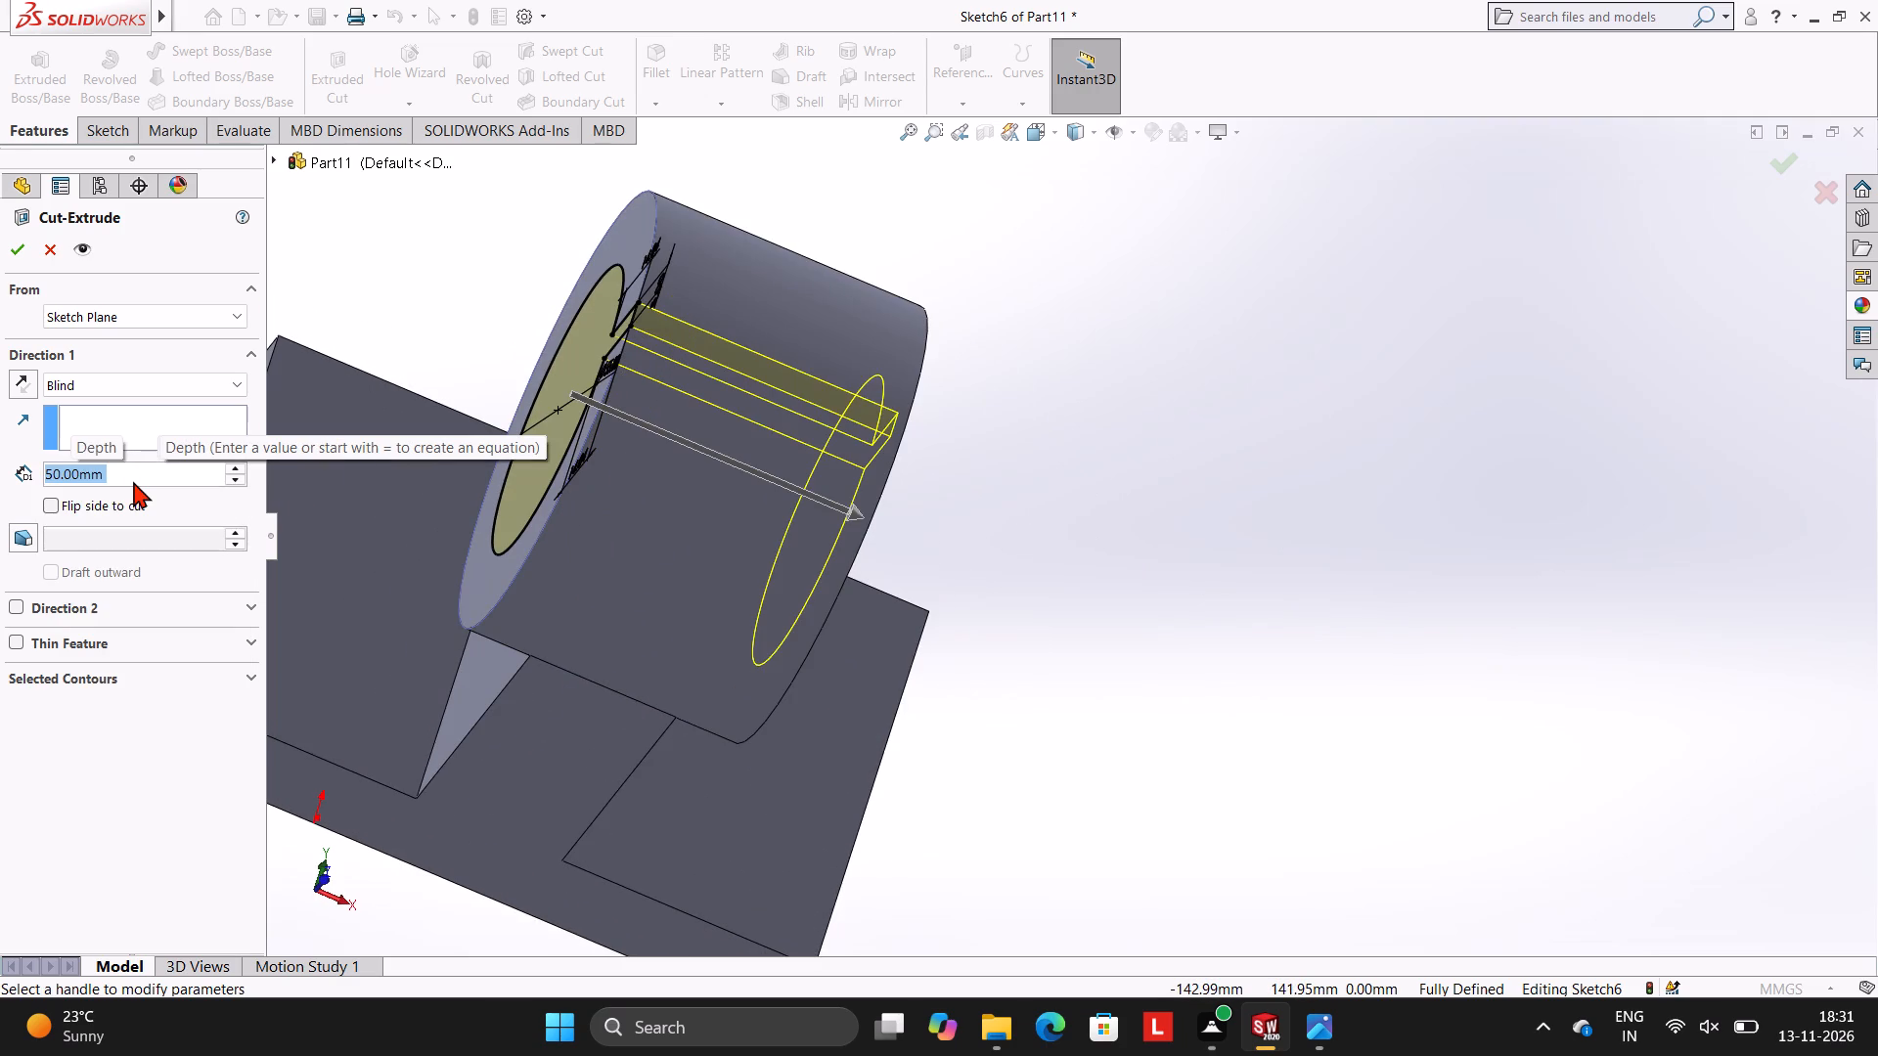
type("60")
key("Return")
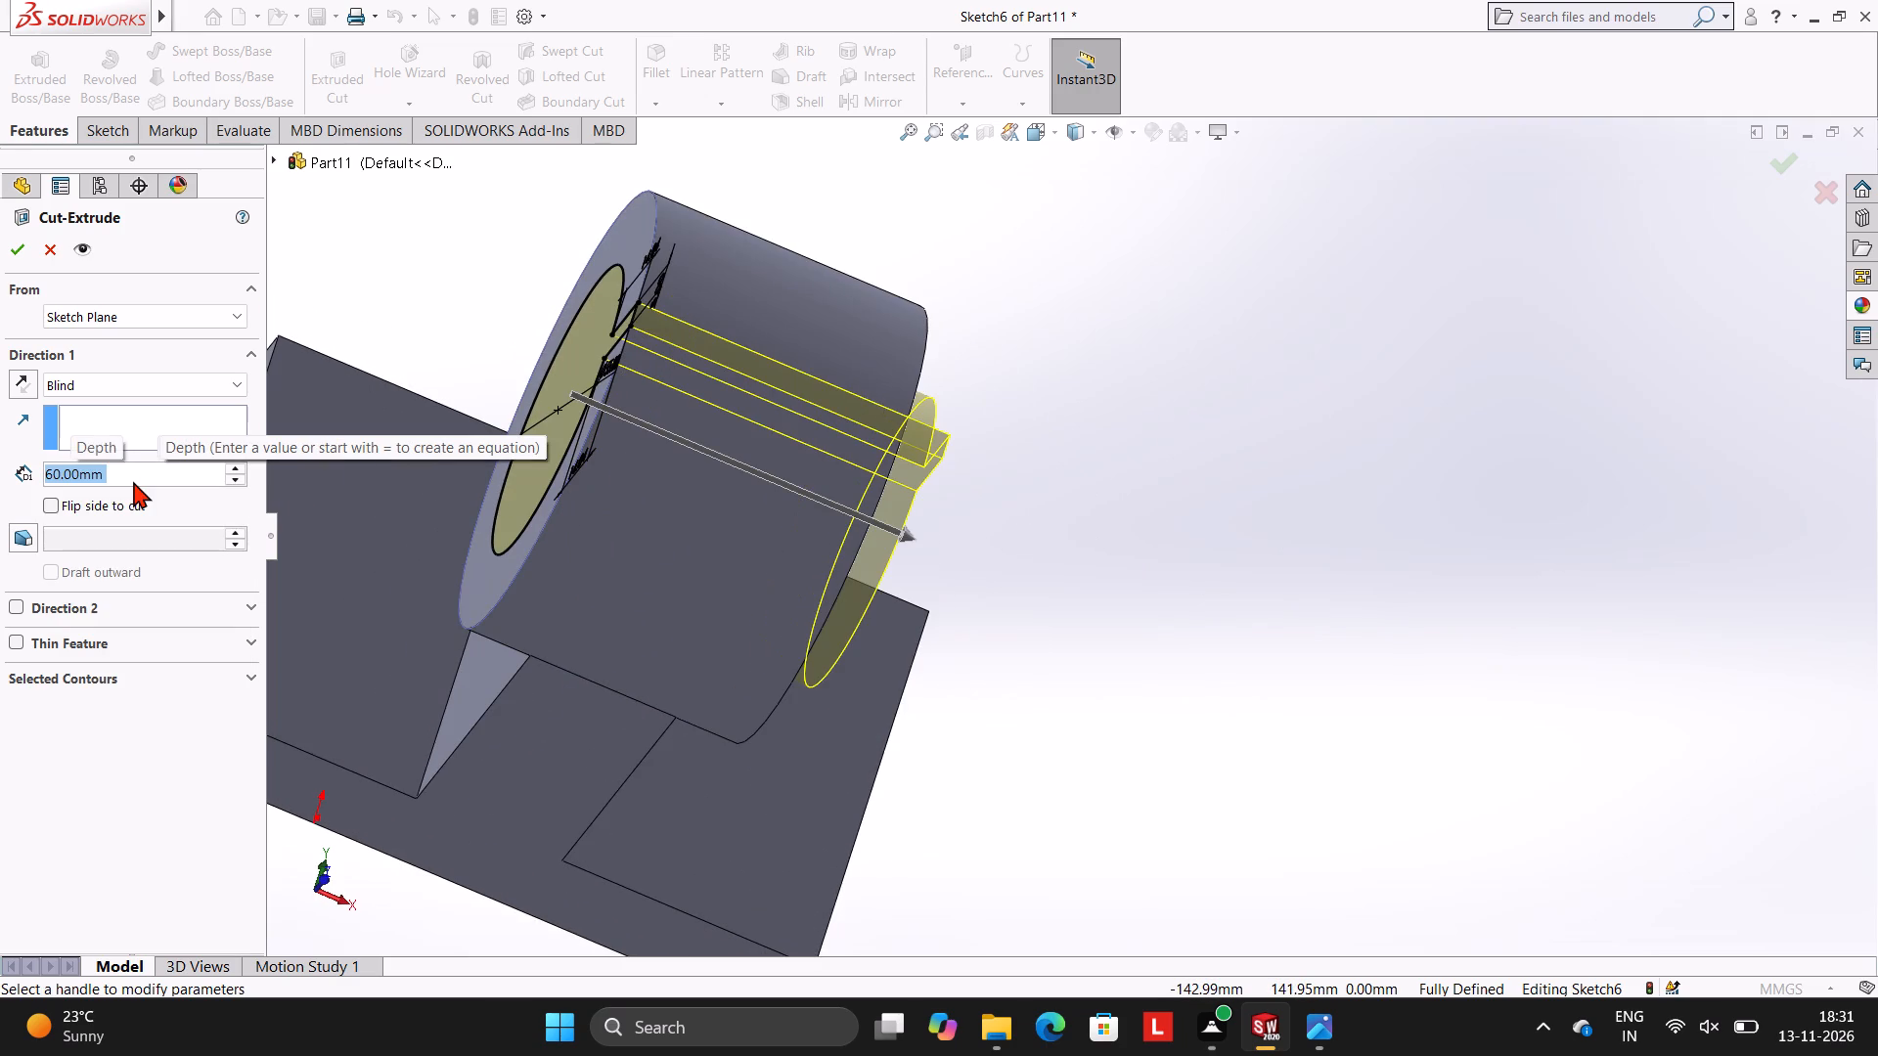
left_click(10, 250)
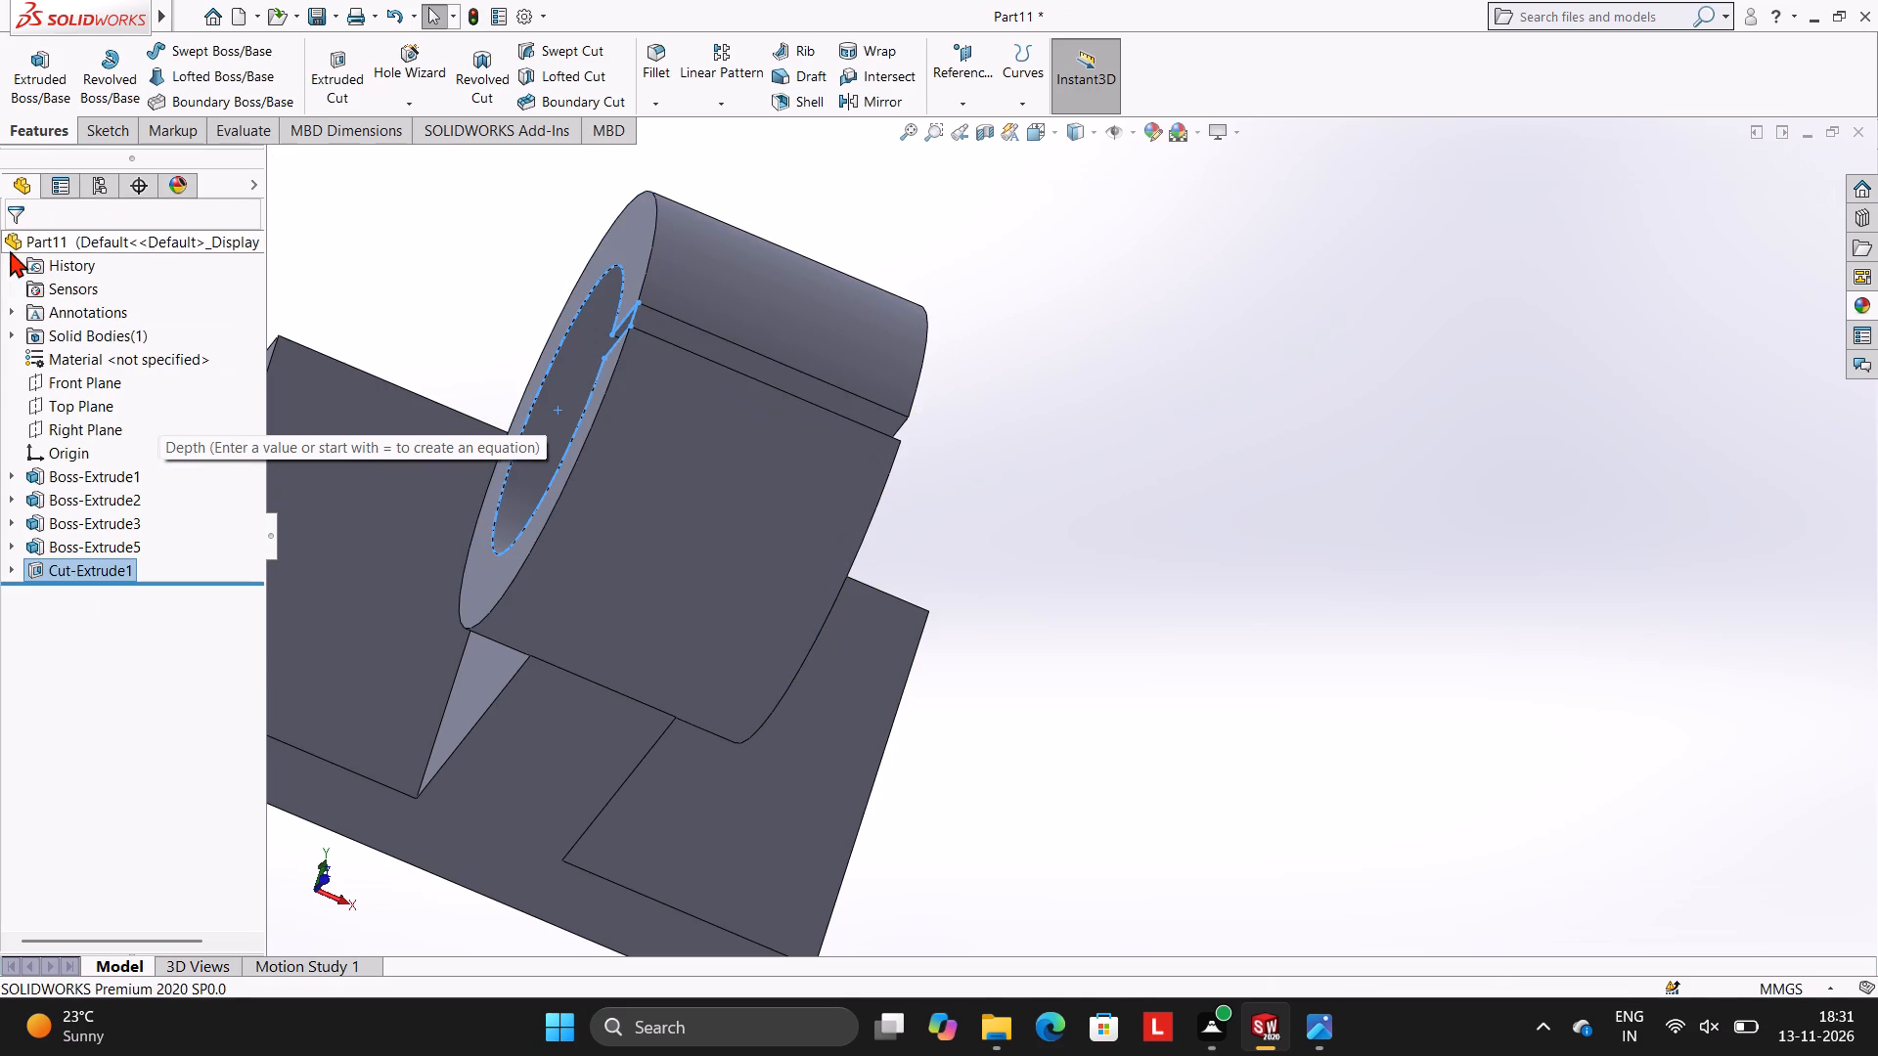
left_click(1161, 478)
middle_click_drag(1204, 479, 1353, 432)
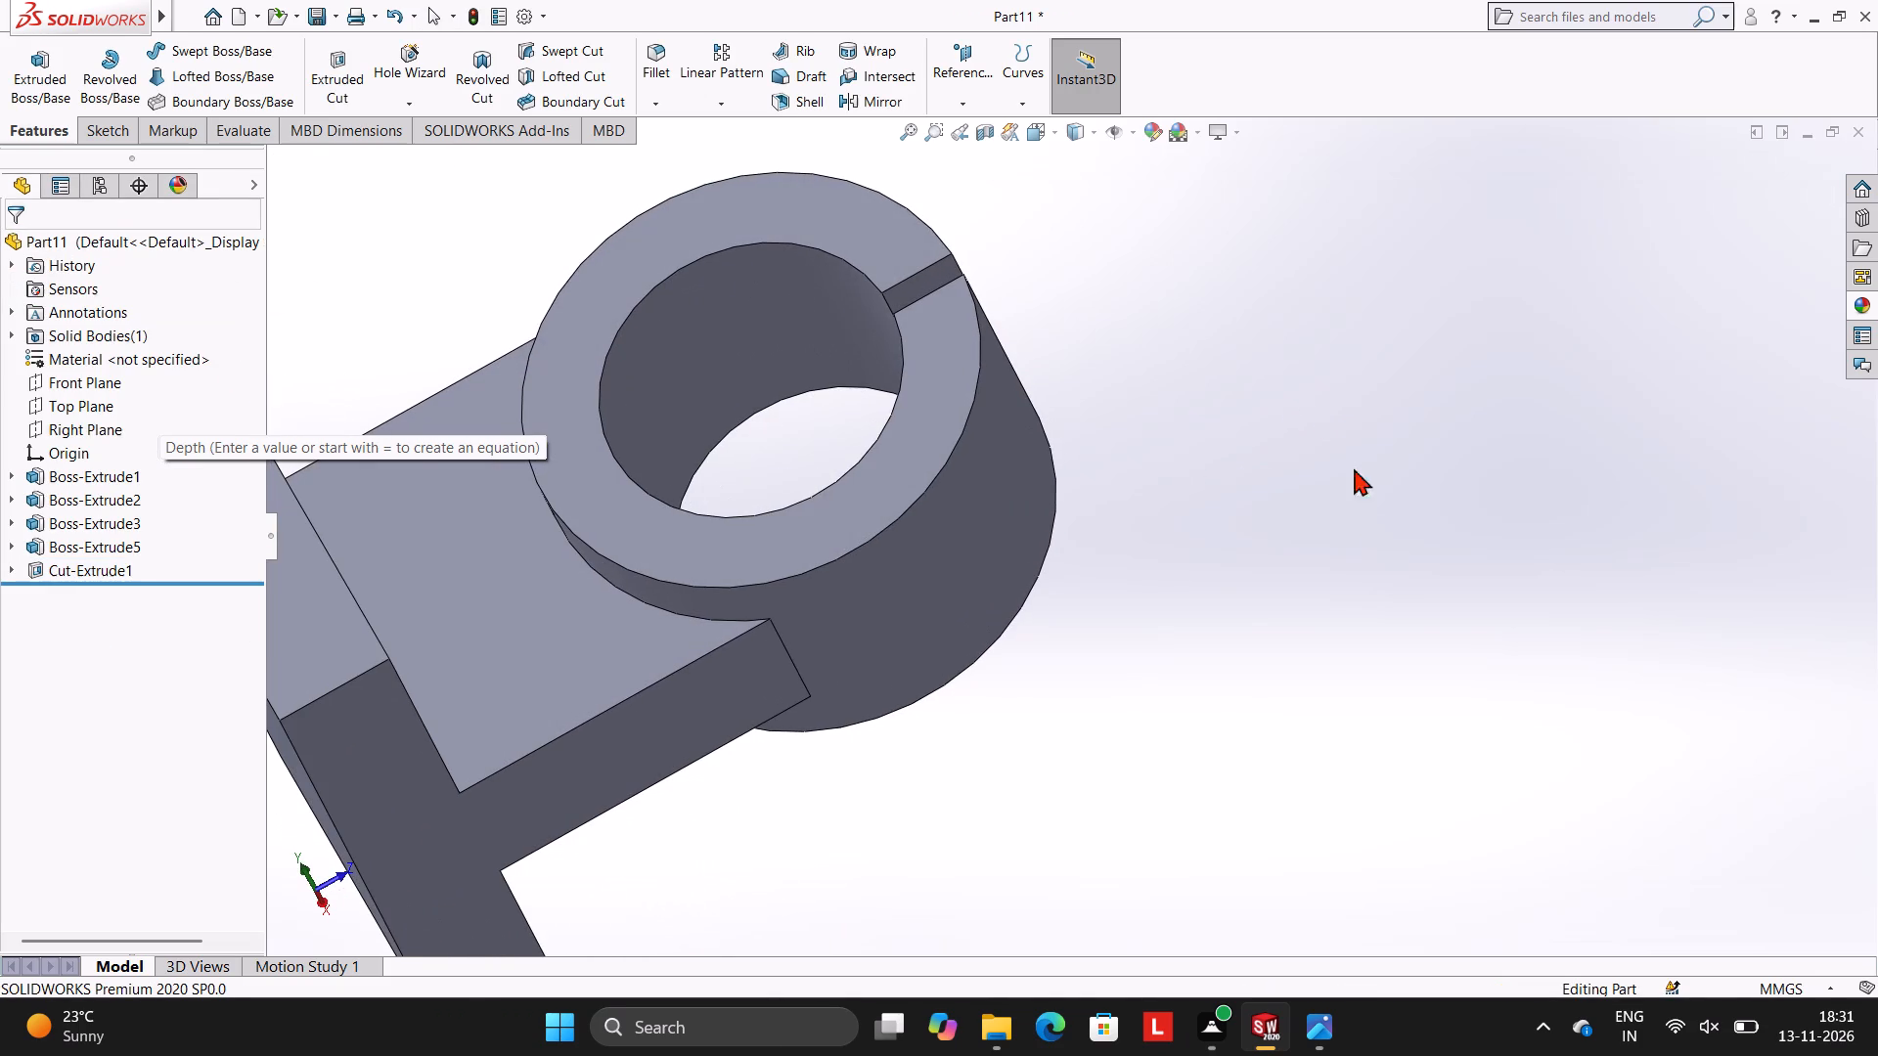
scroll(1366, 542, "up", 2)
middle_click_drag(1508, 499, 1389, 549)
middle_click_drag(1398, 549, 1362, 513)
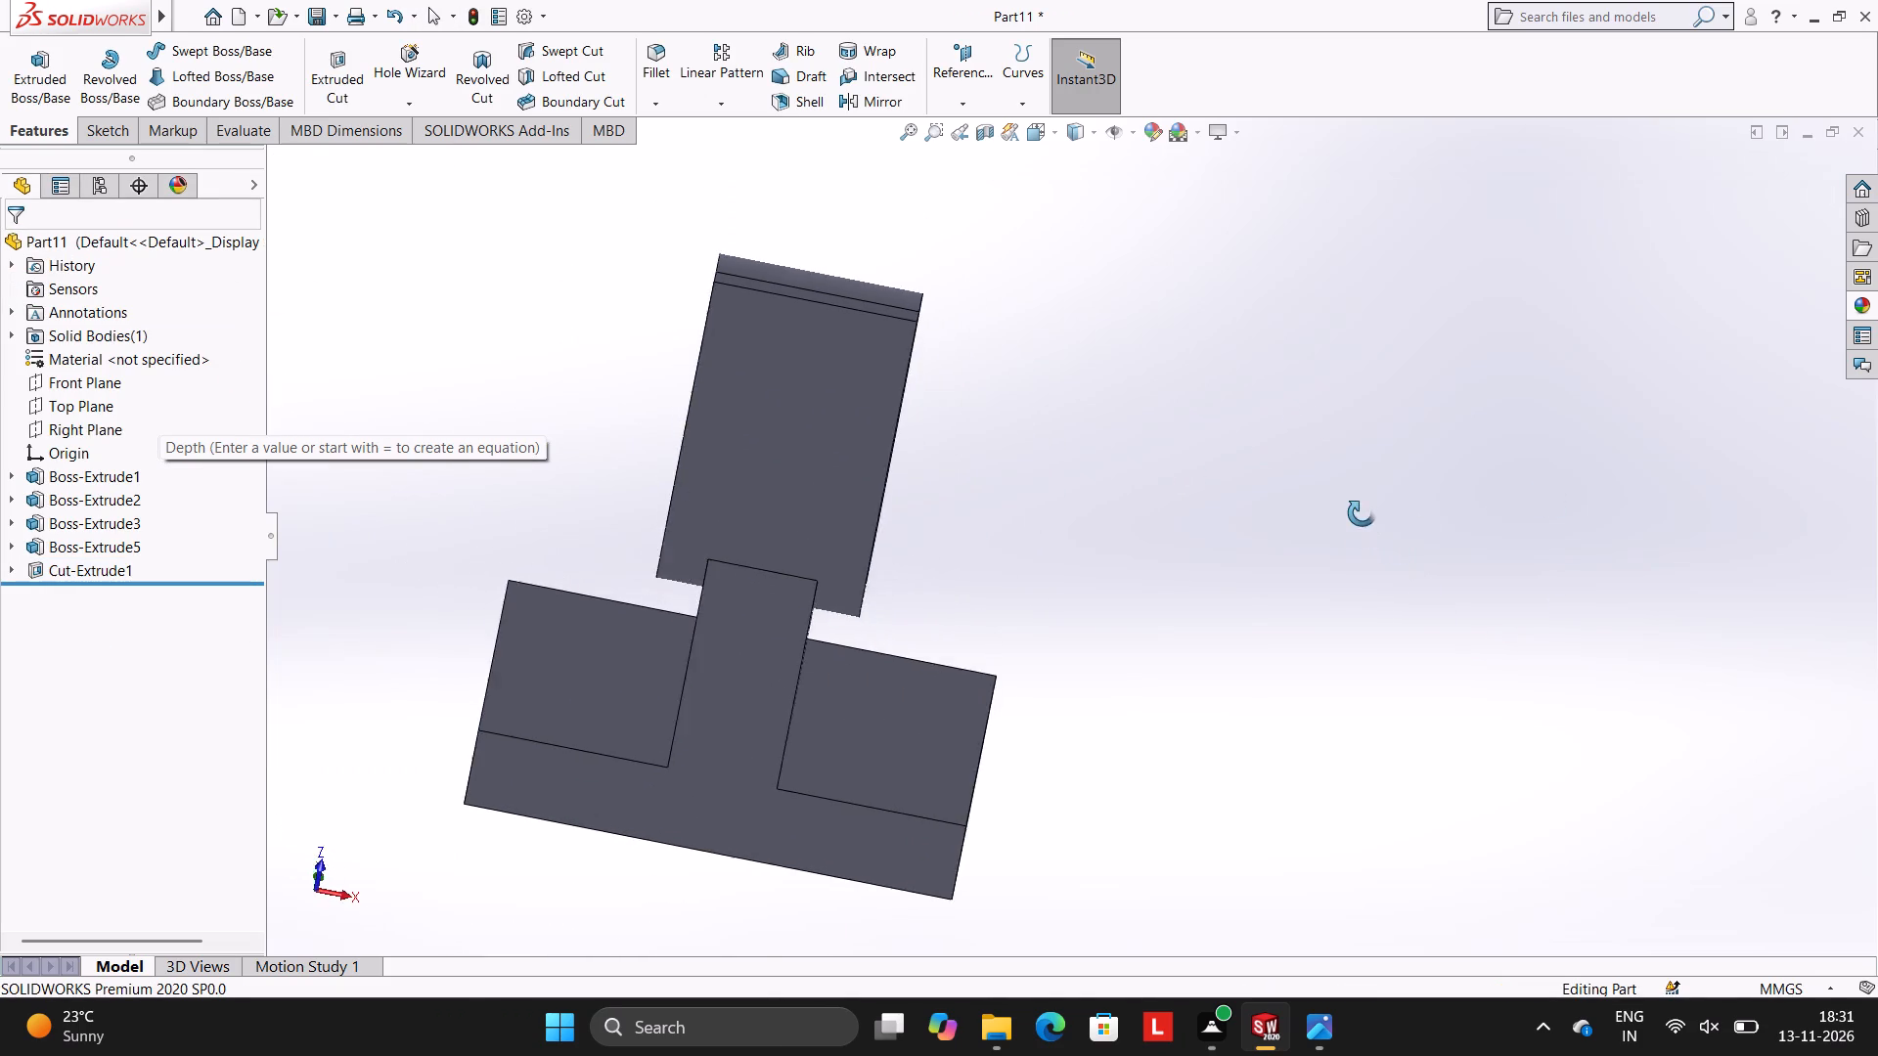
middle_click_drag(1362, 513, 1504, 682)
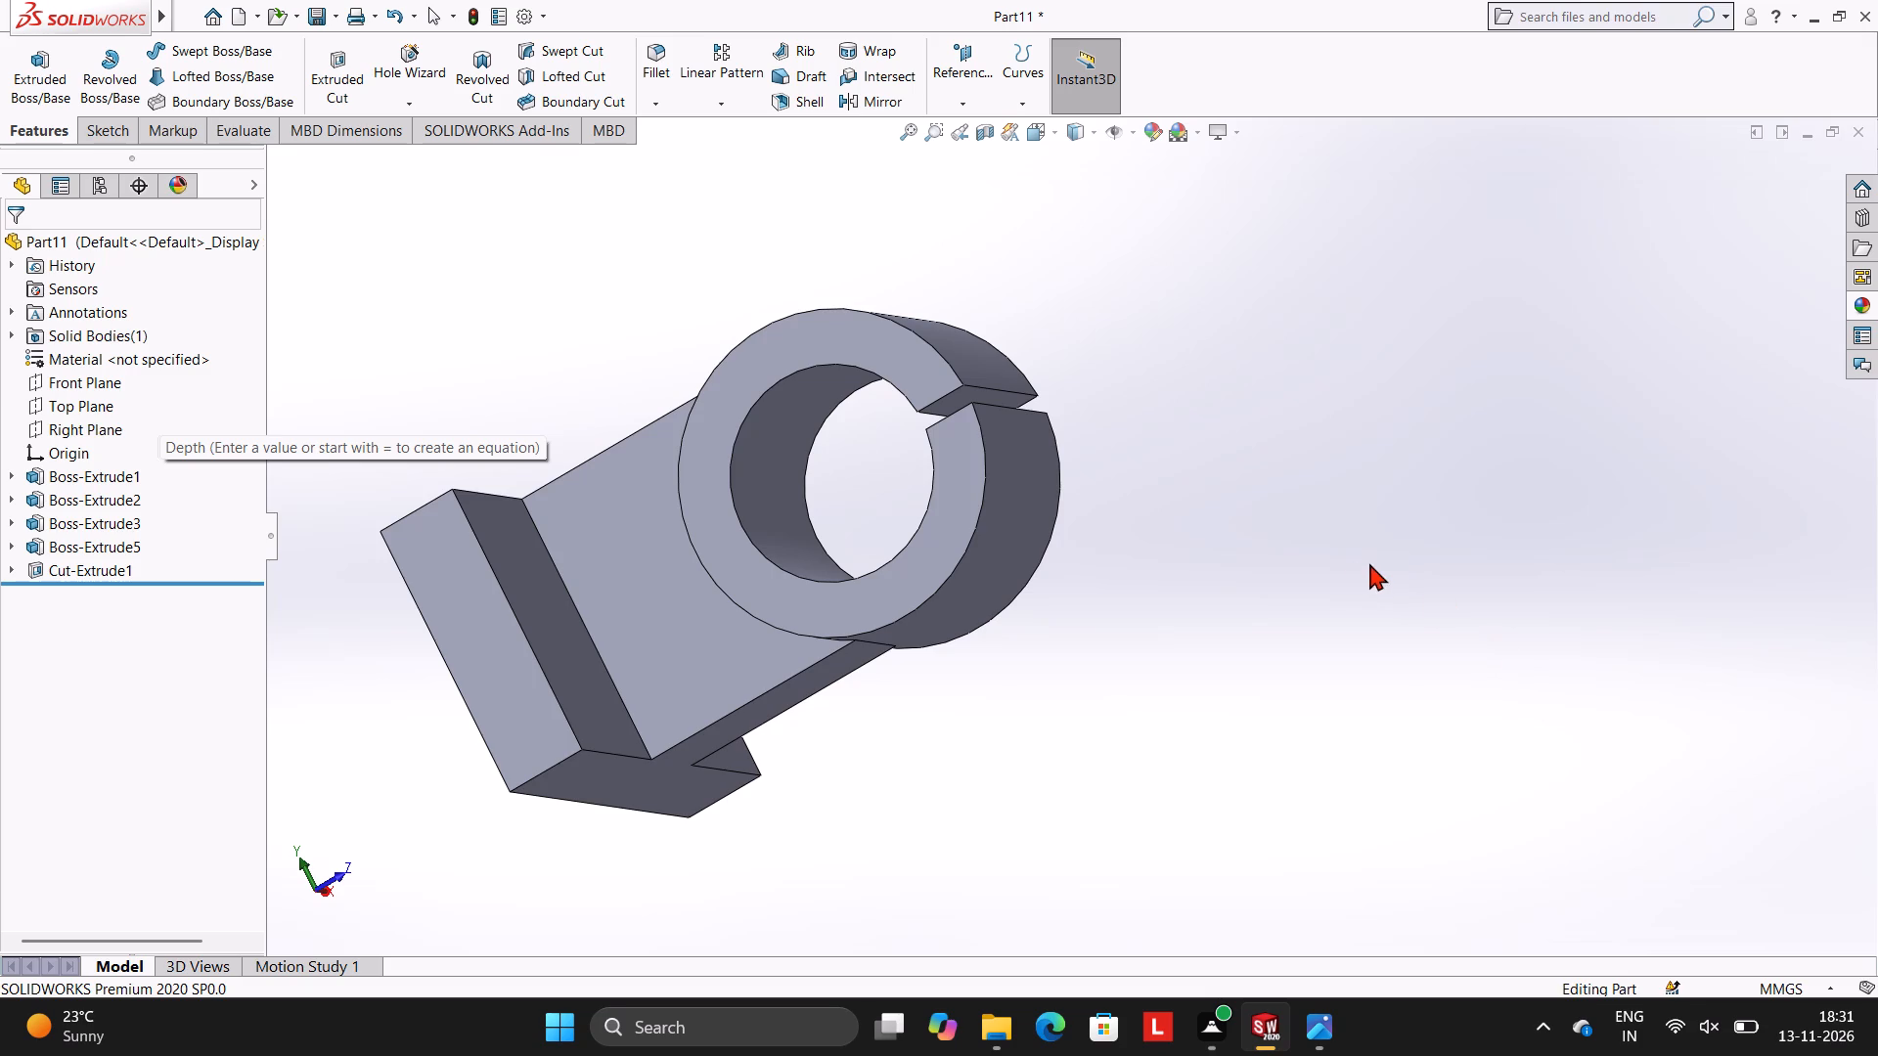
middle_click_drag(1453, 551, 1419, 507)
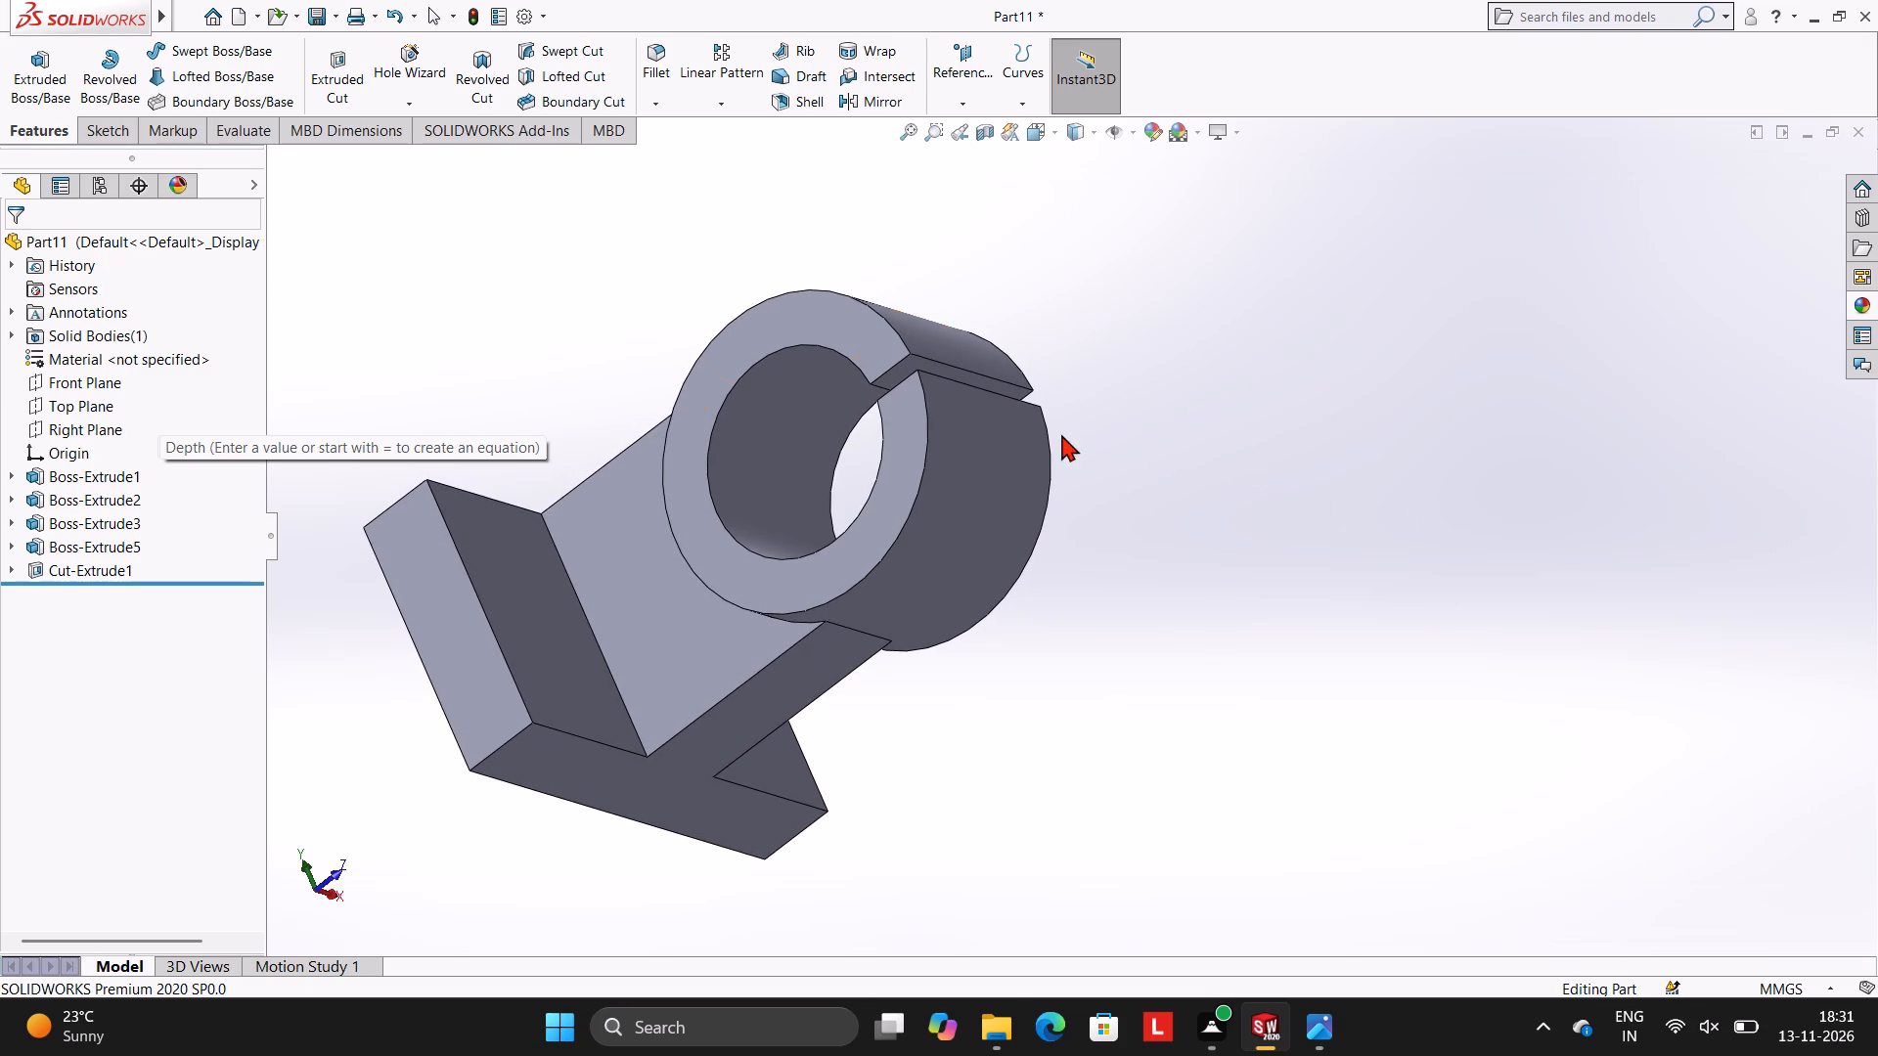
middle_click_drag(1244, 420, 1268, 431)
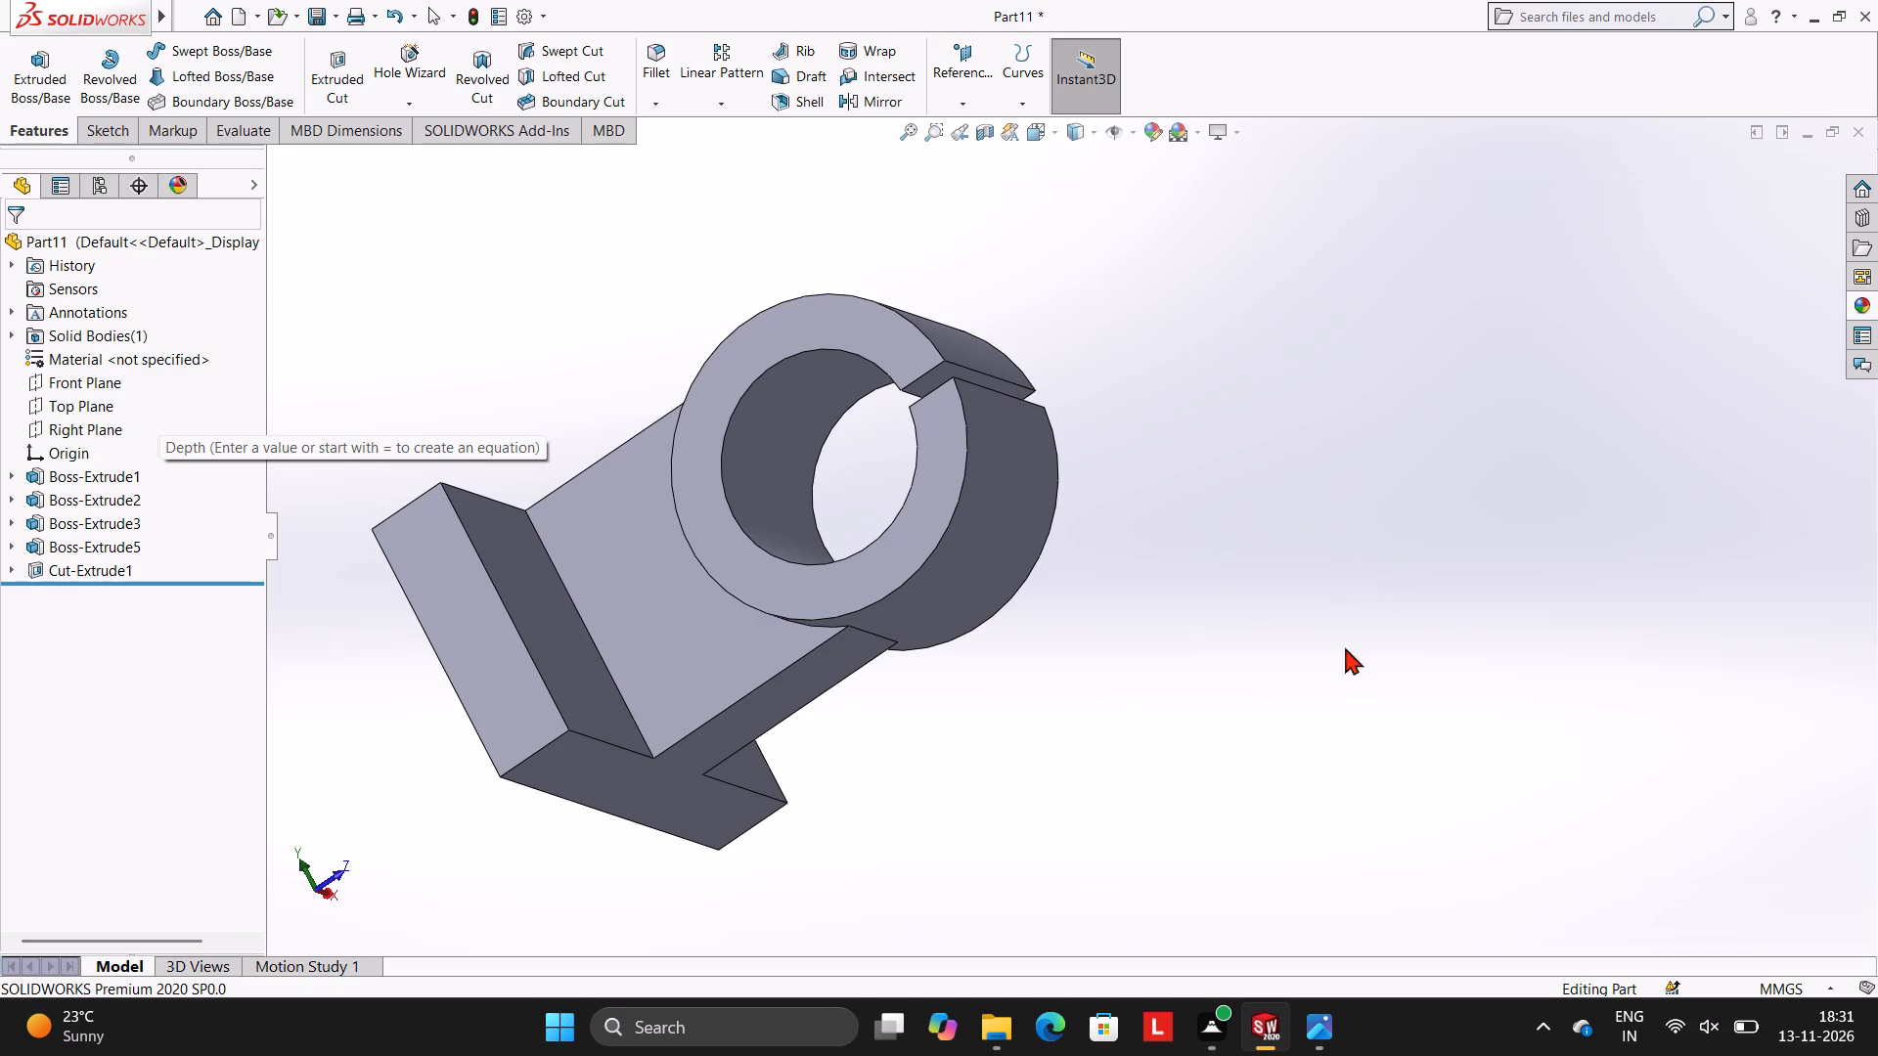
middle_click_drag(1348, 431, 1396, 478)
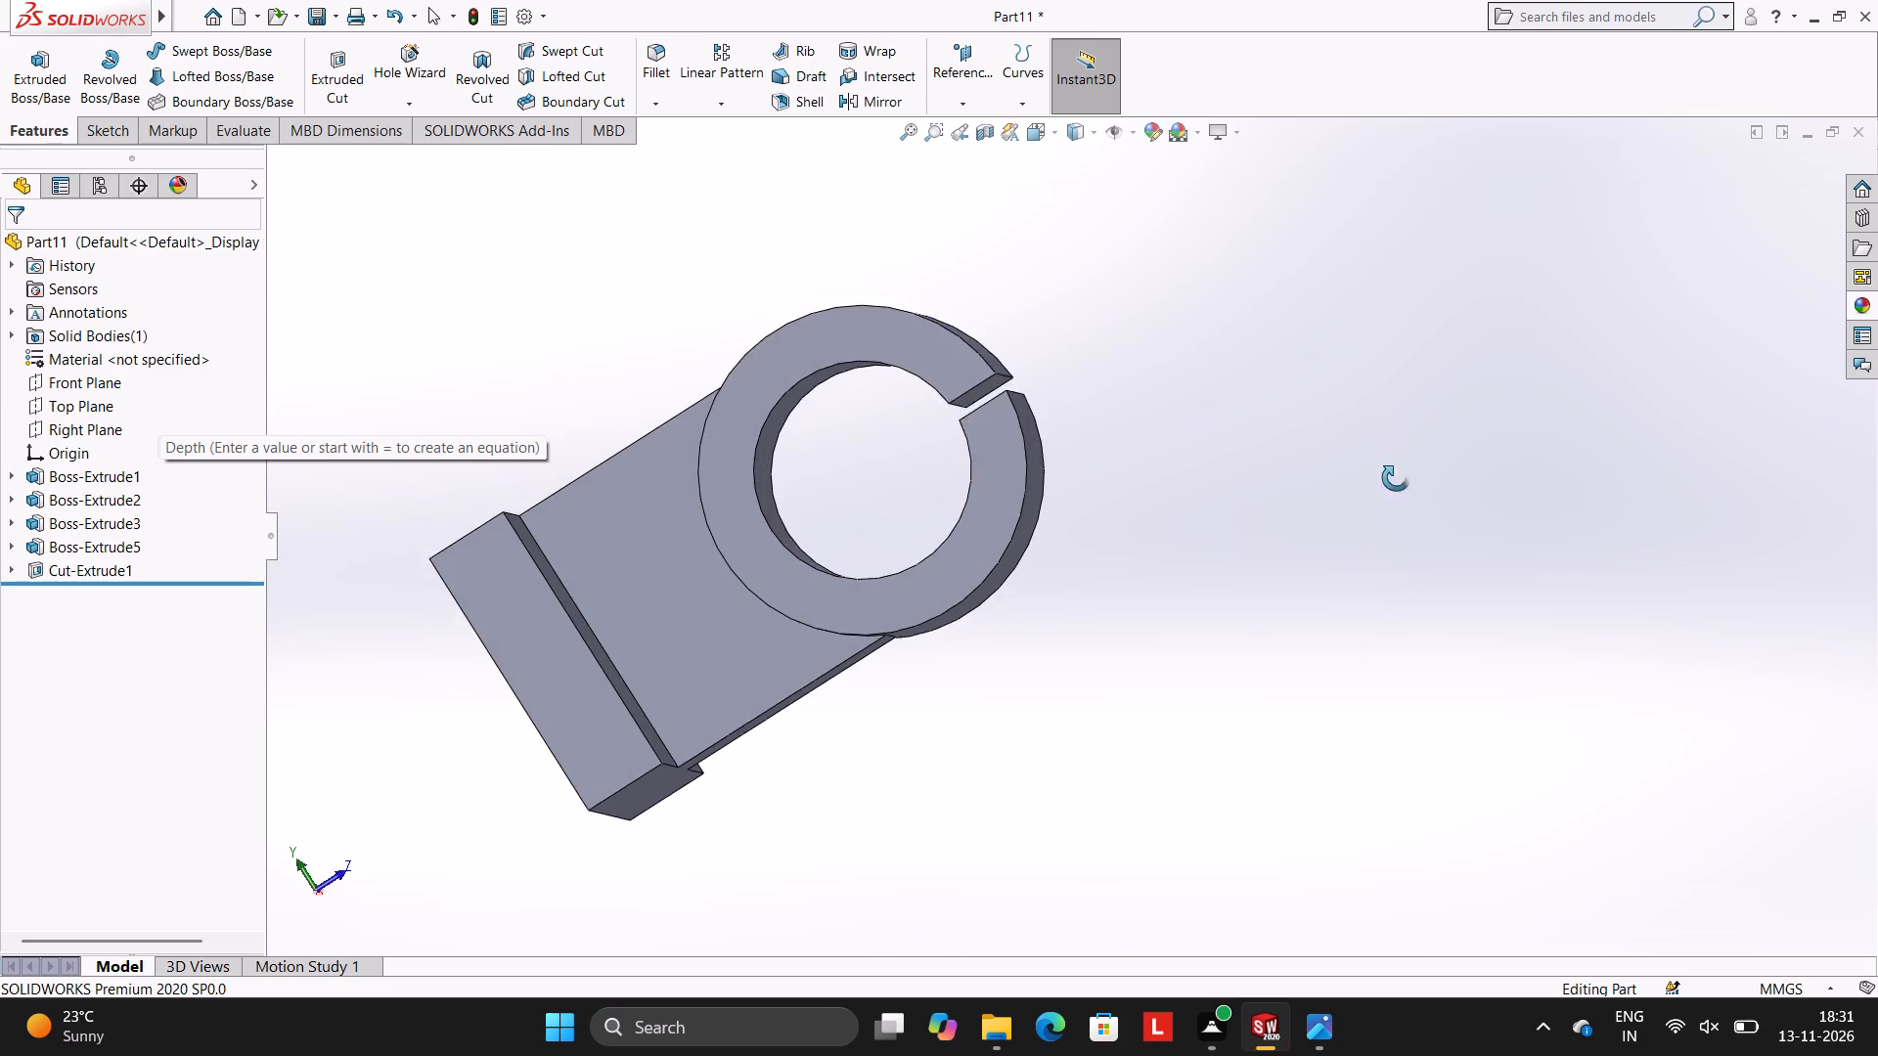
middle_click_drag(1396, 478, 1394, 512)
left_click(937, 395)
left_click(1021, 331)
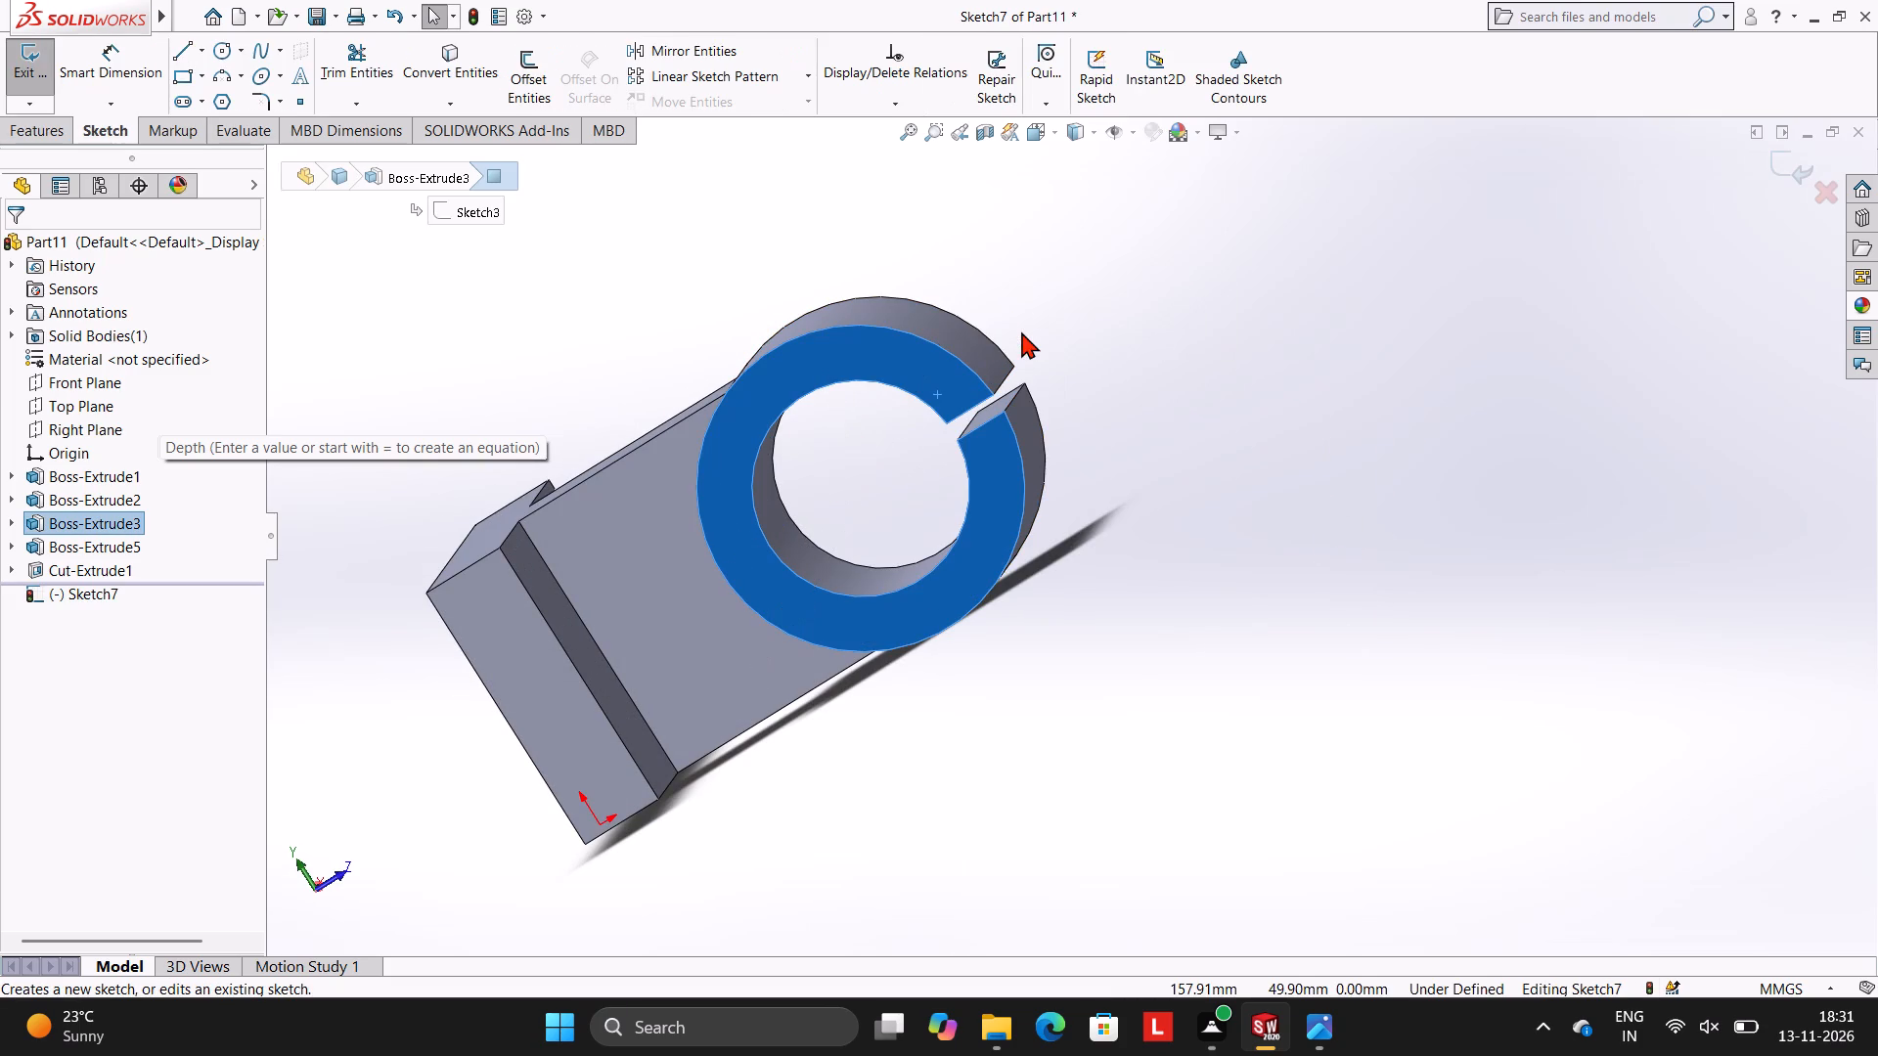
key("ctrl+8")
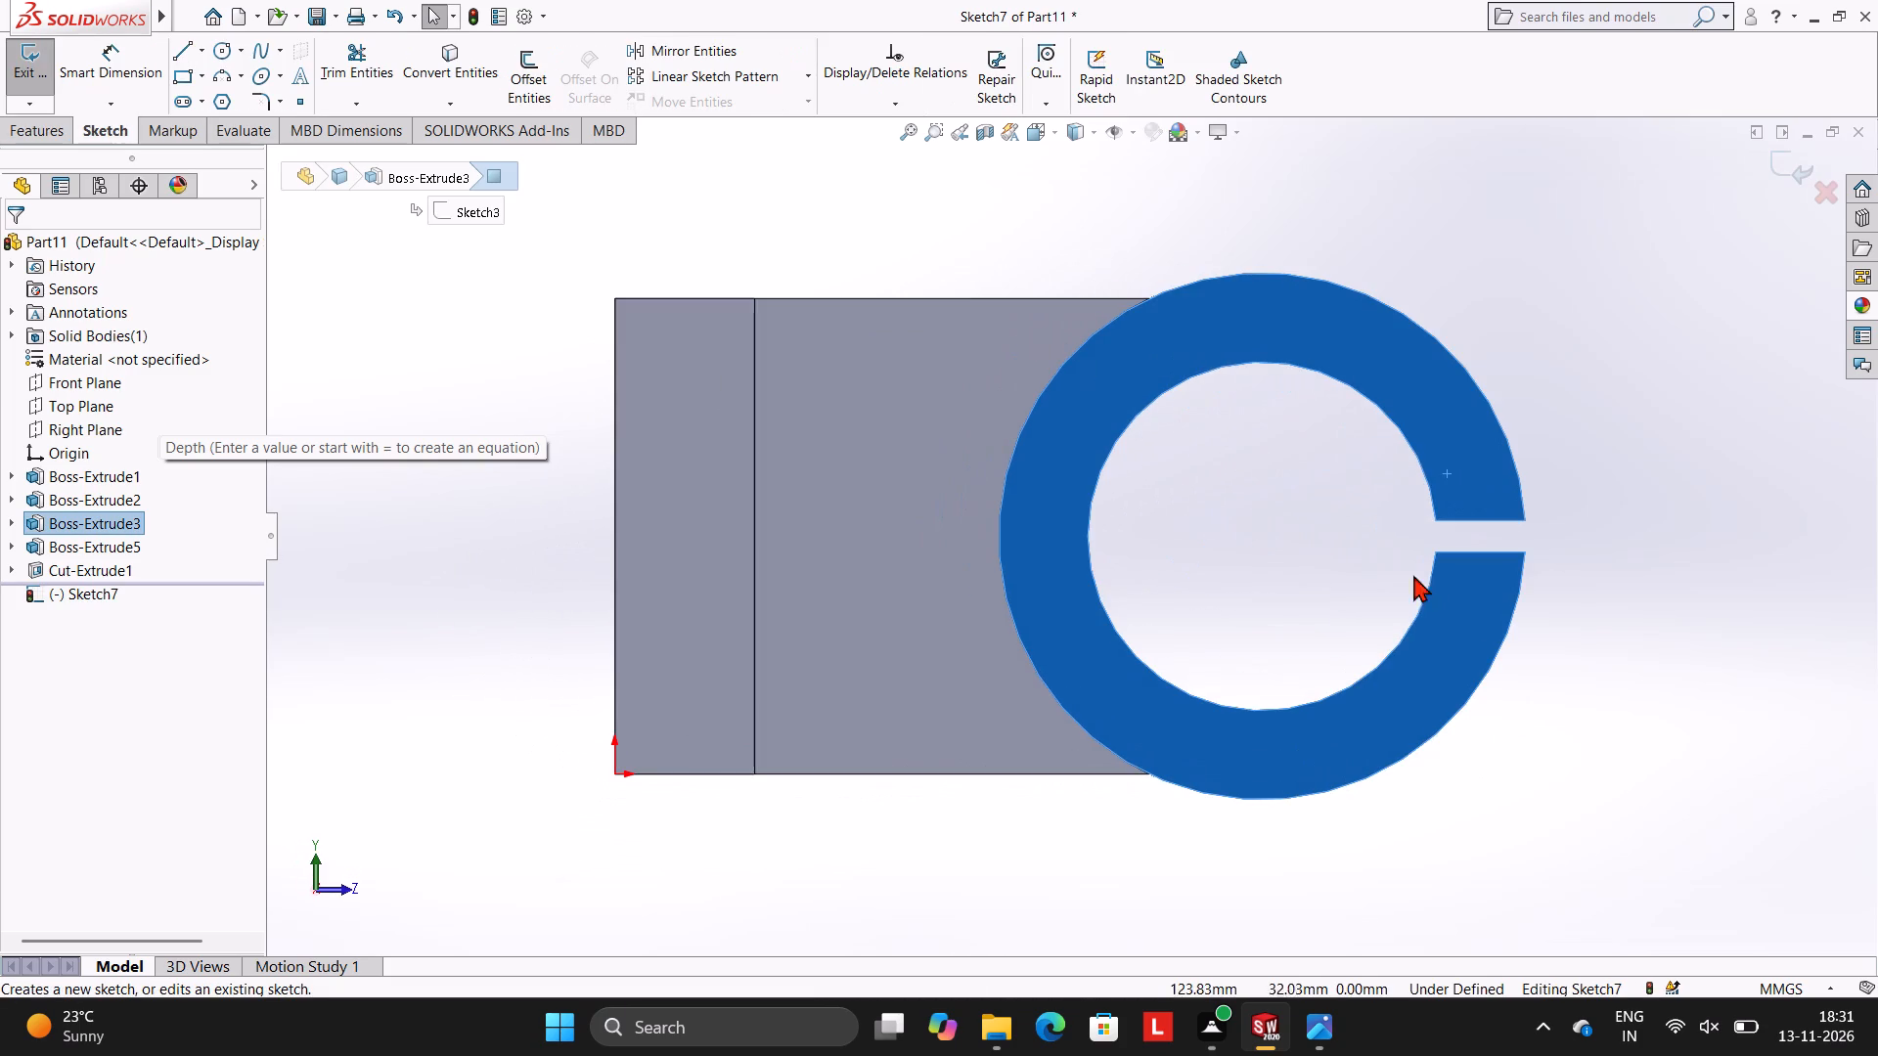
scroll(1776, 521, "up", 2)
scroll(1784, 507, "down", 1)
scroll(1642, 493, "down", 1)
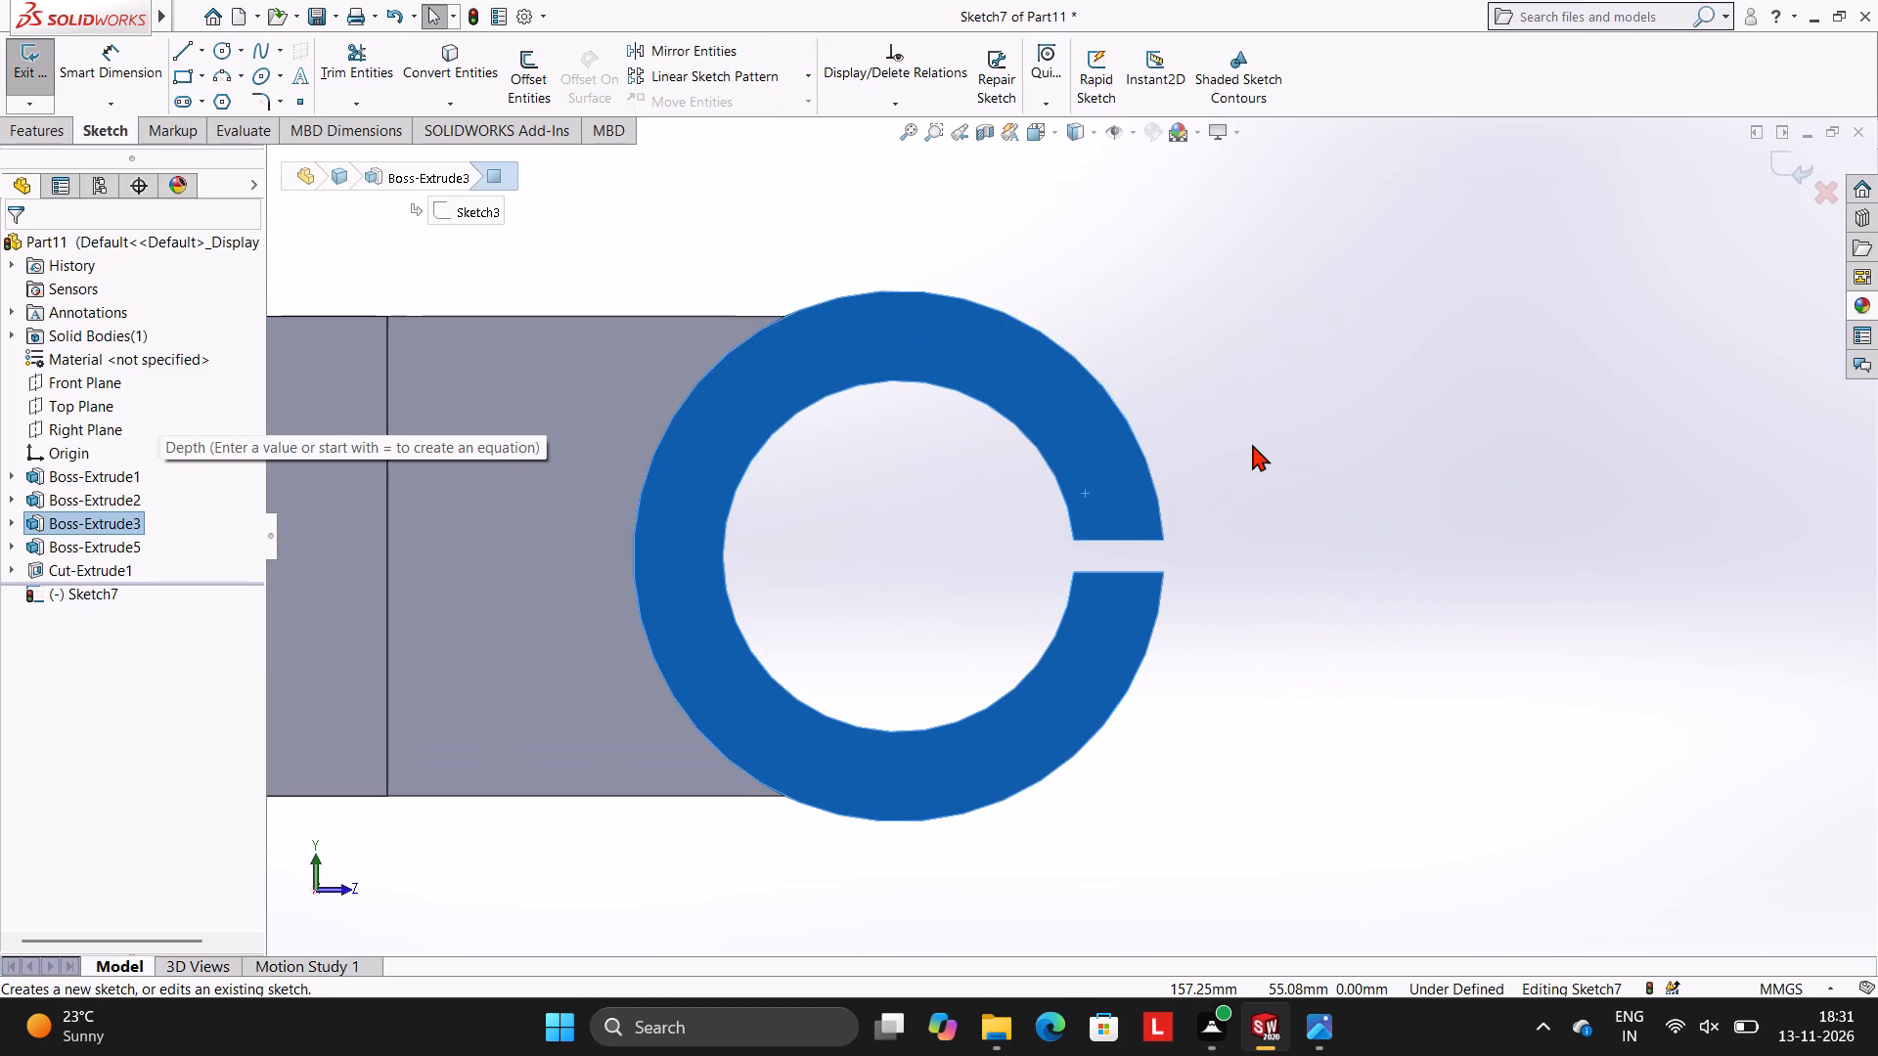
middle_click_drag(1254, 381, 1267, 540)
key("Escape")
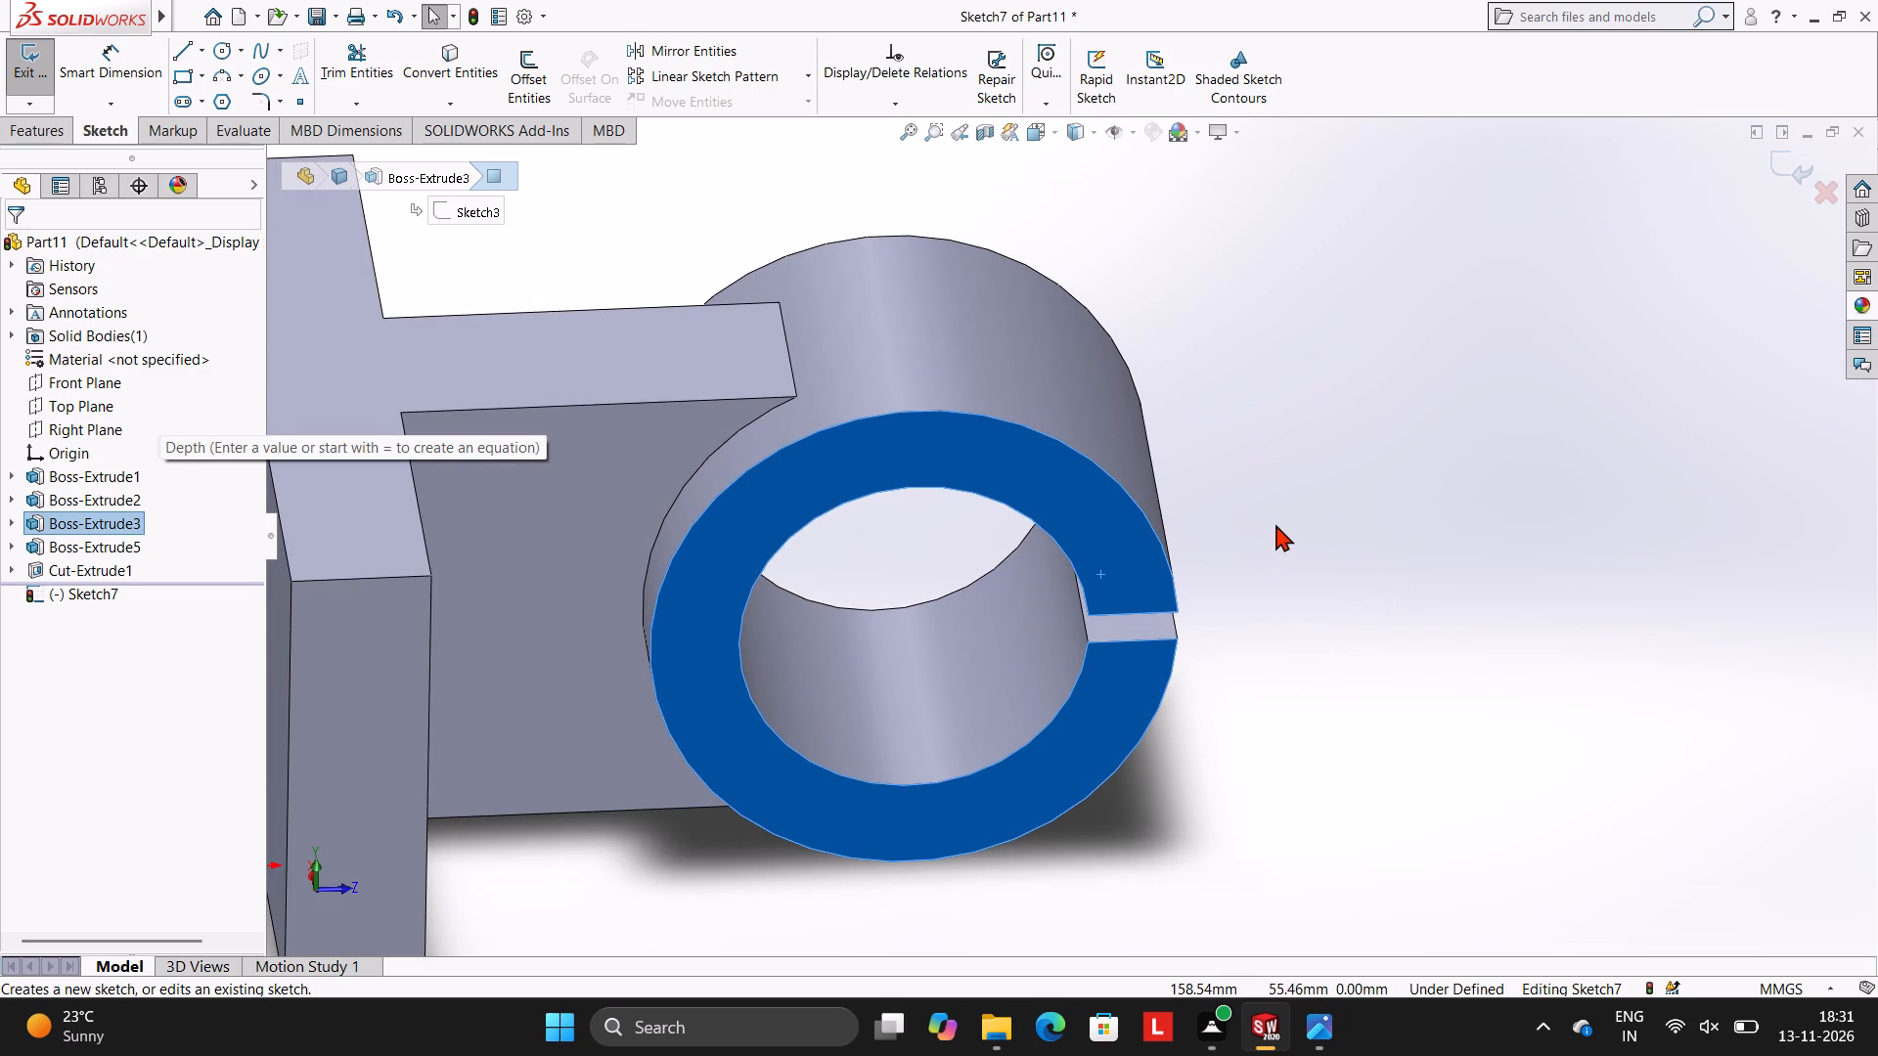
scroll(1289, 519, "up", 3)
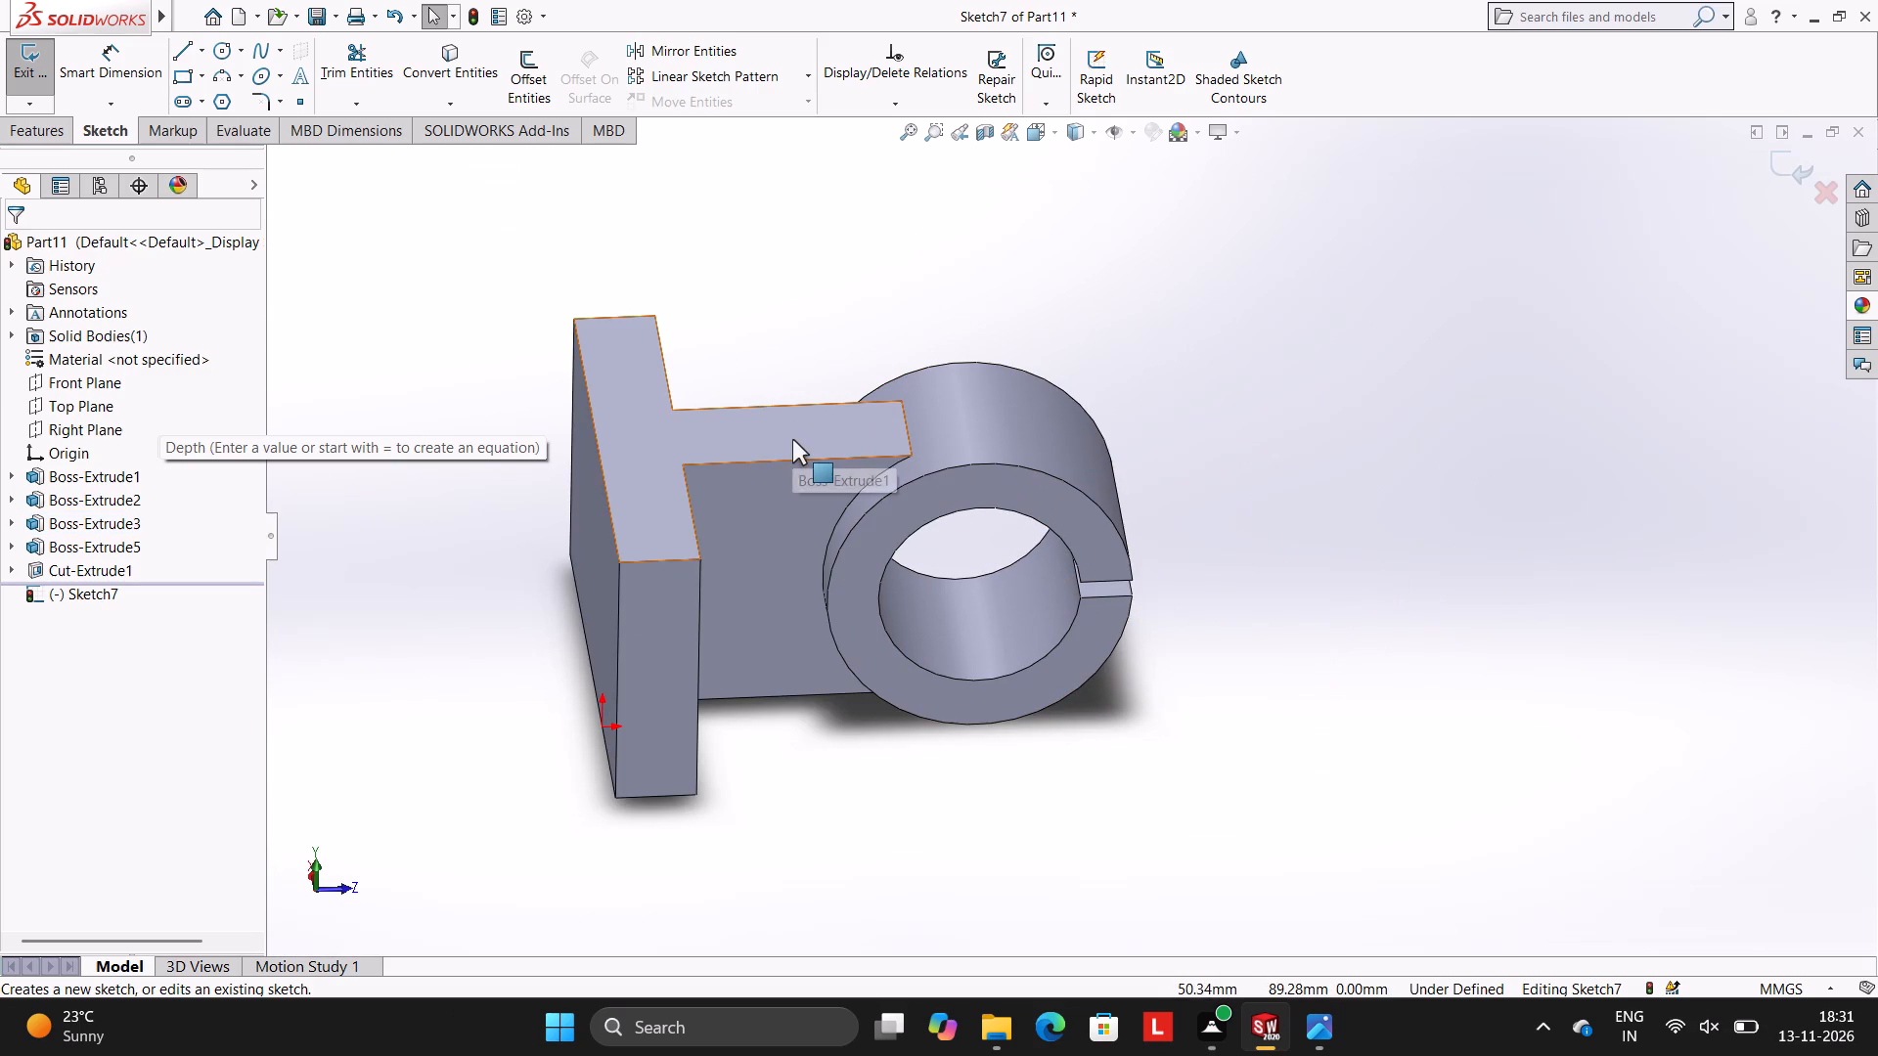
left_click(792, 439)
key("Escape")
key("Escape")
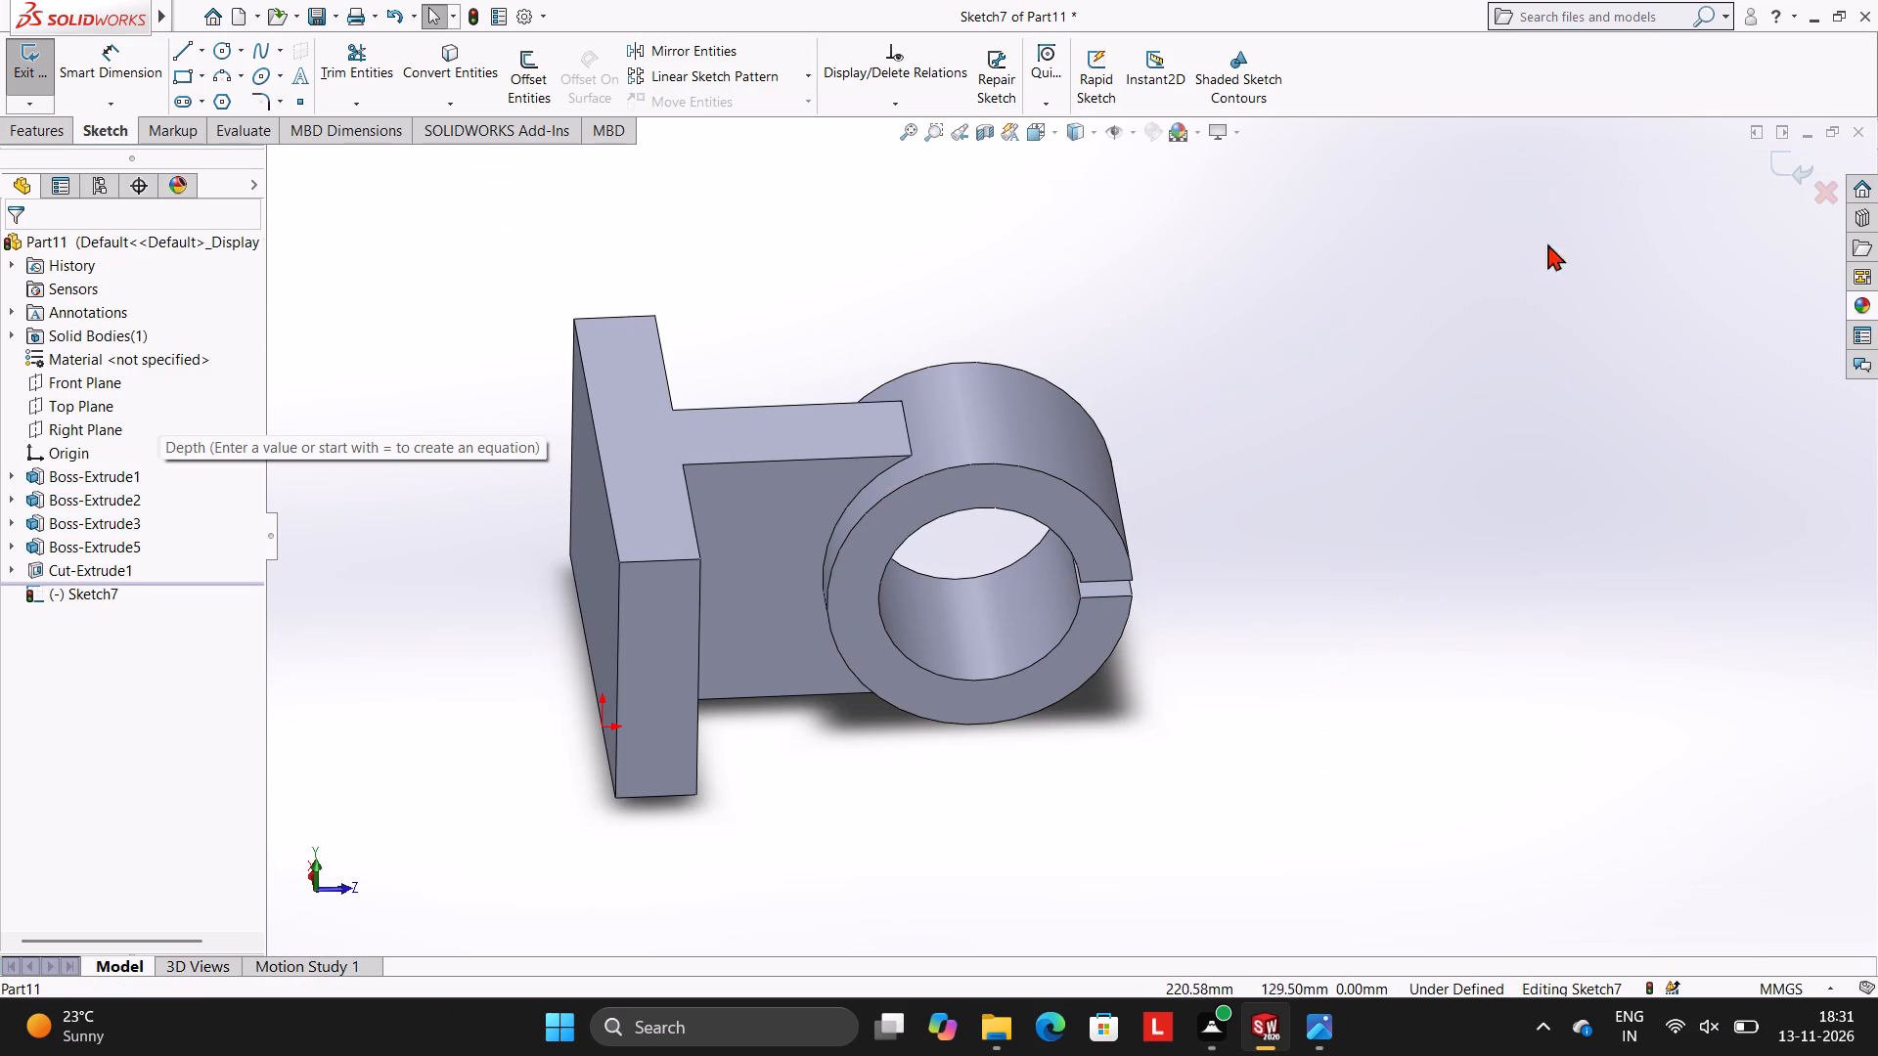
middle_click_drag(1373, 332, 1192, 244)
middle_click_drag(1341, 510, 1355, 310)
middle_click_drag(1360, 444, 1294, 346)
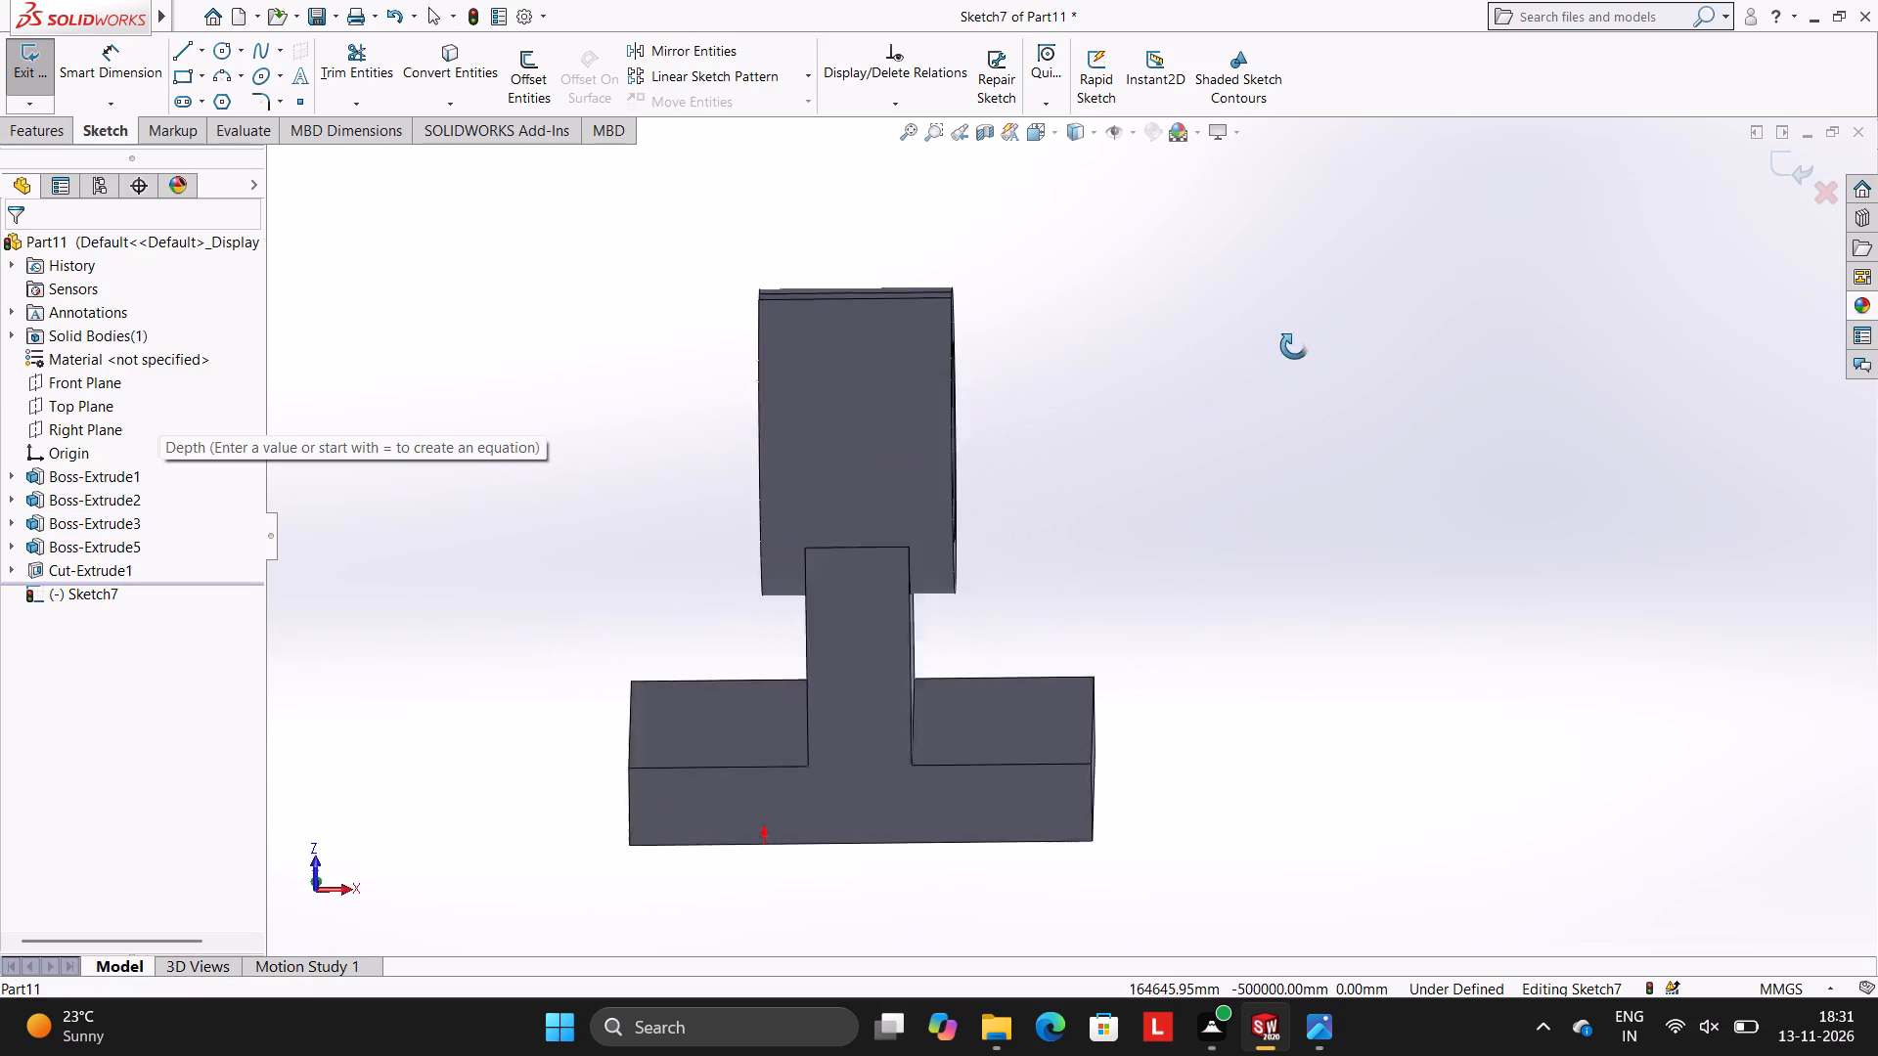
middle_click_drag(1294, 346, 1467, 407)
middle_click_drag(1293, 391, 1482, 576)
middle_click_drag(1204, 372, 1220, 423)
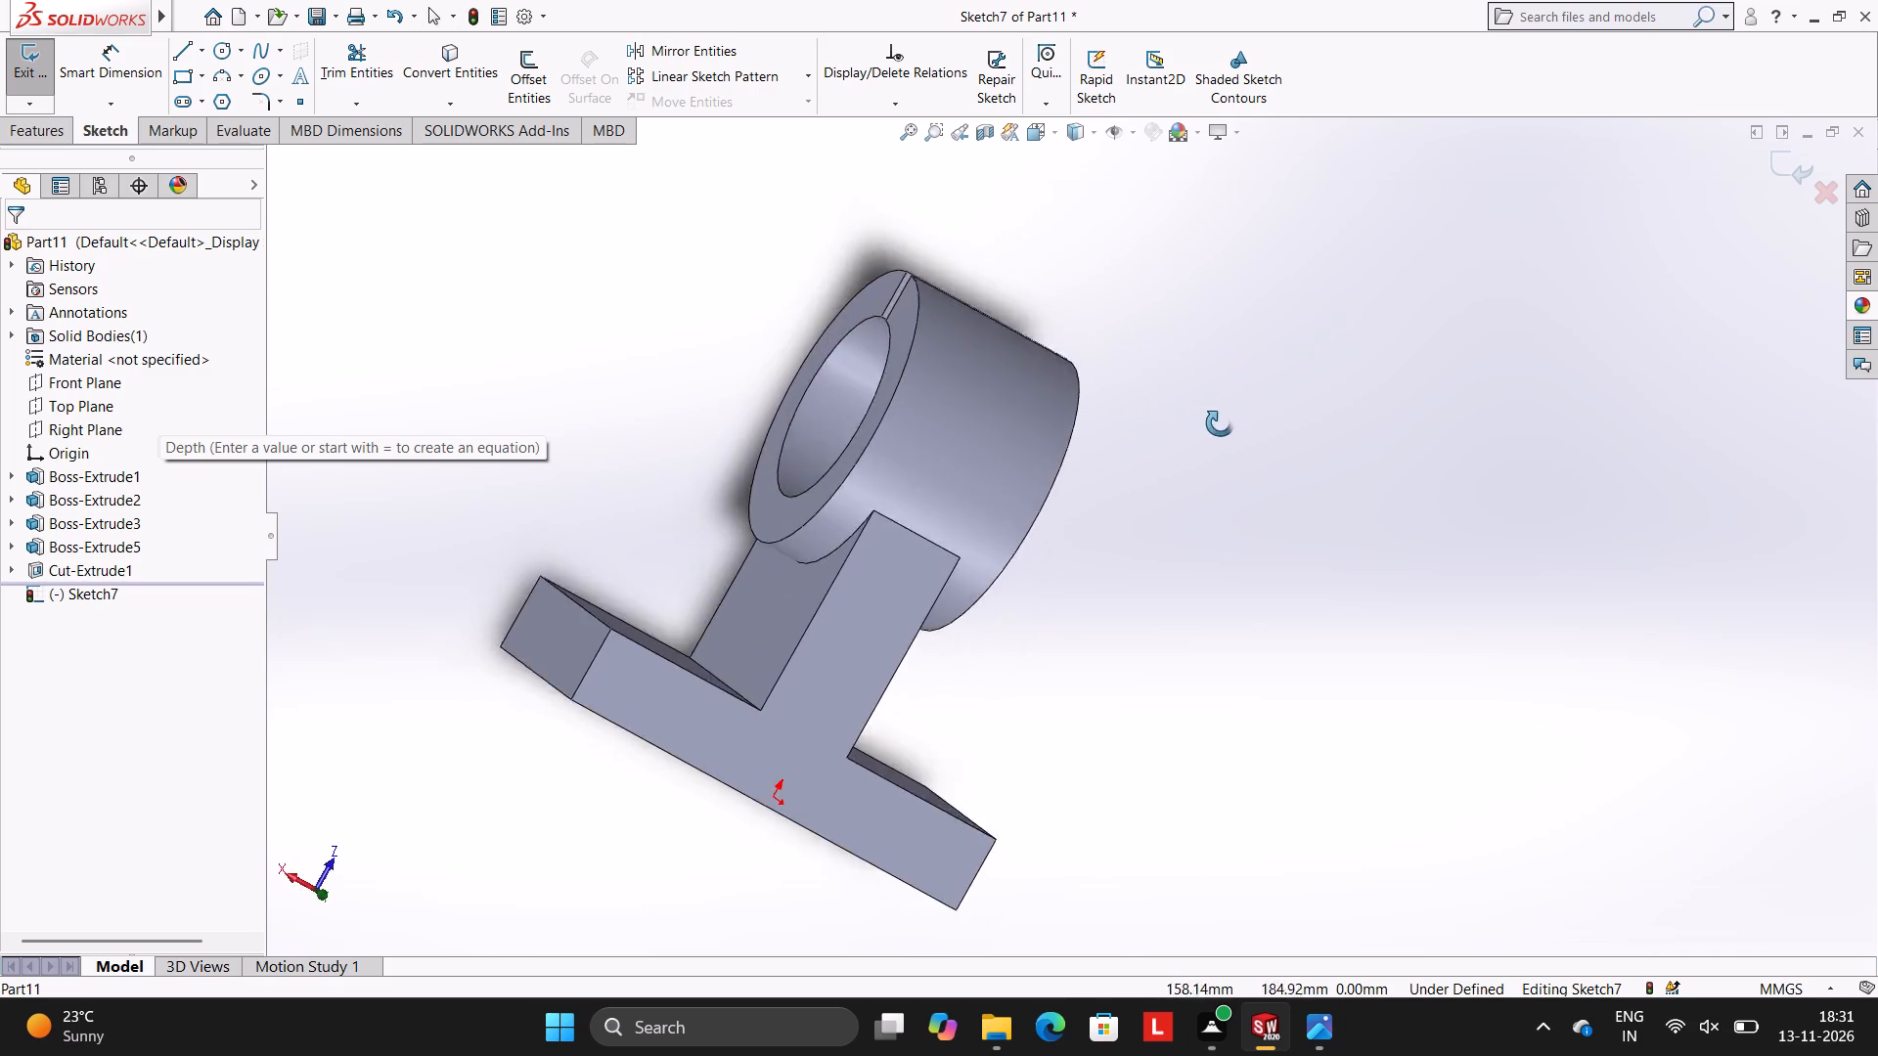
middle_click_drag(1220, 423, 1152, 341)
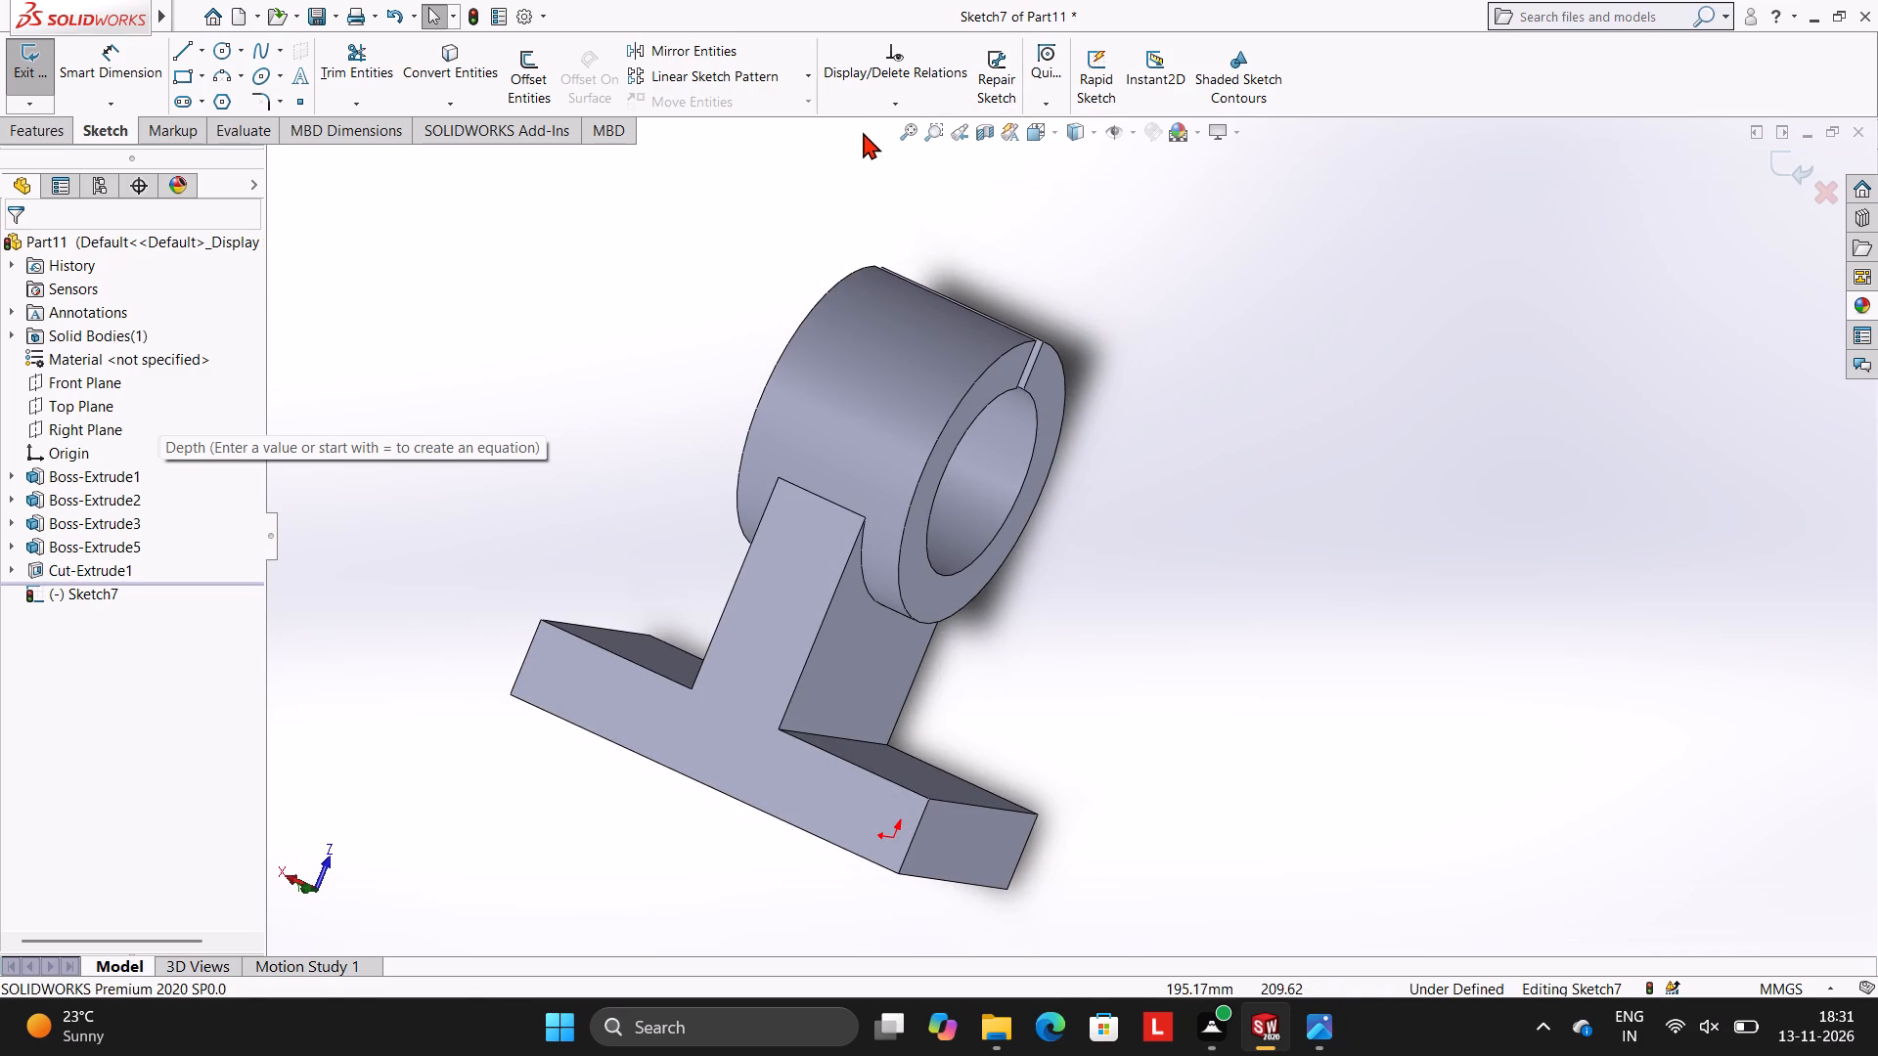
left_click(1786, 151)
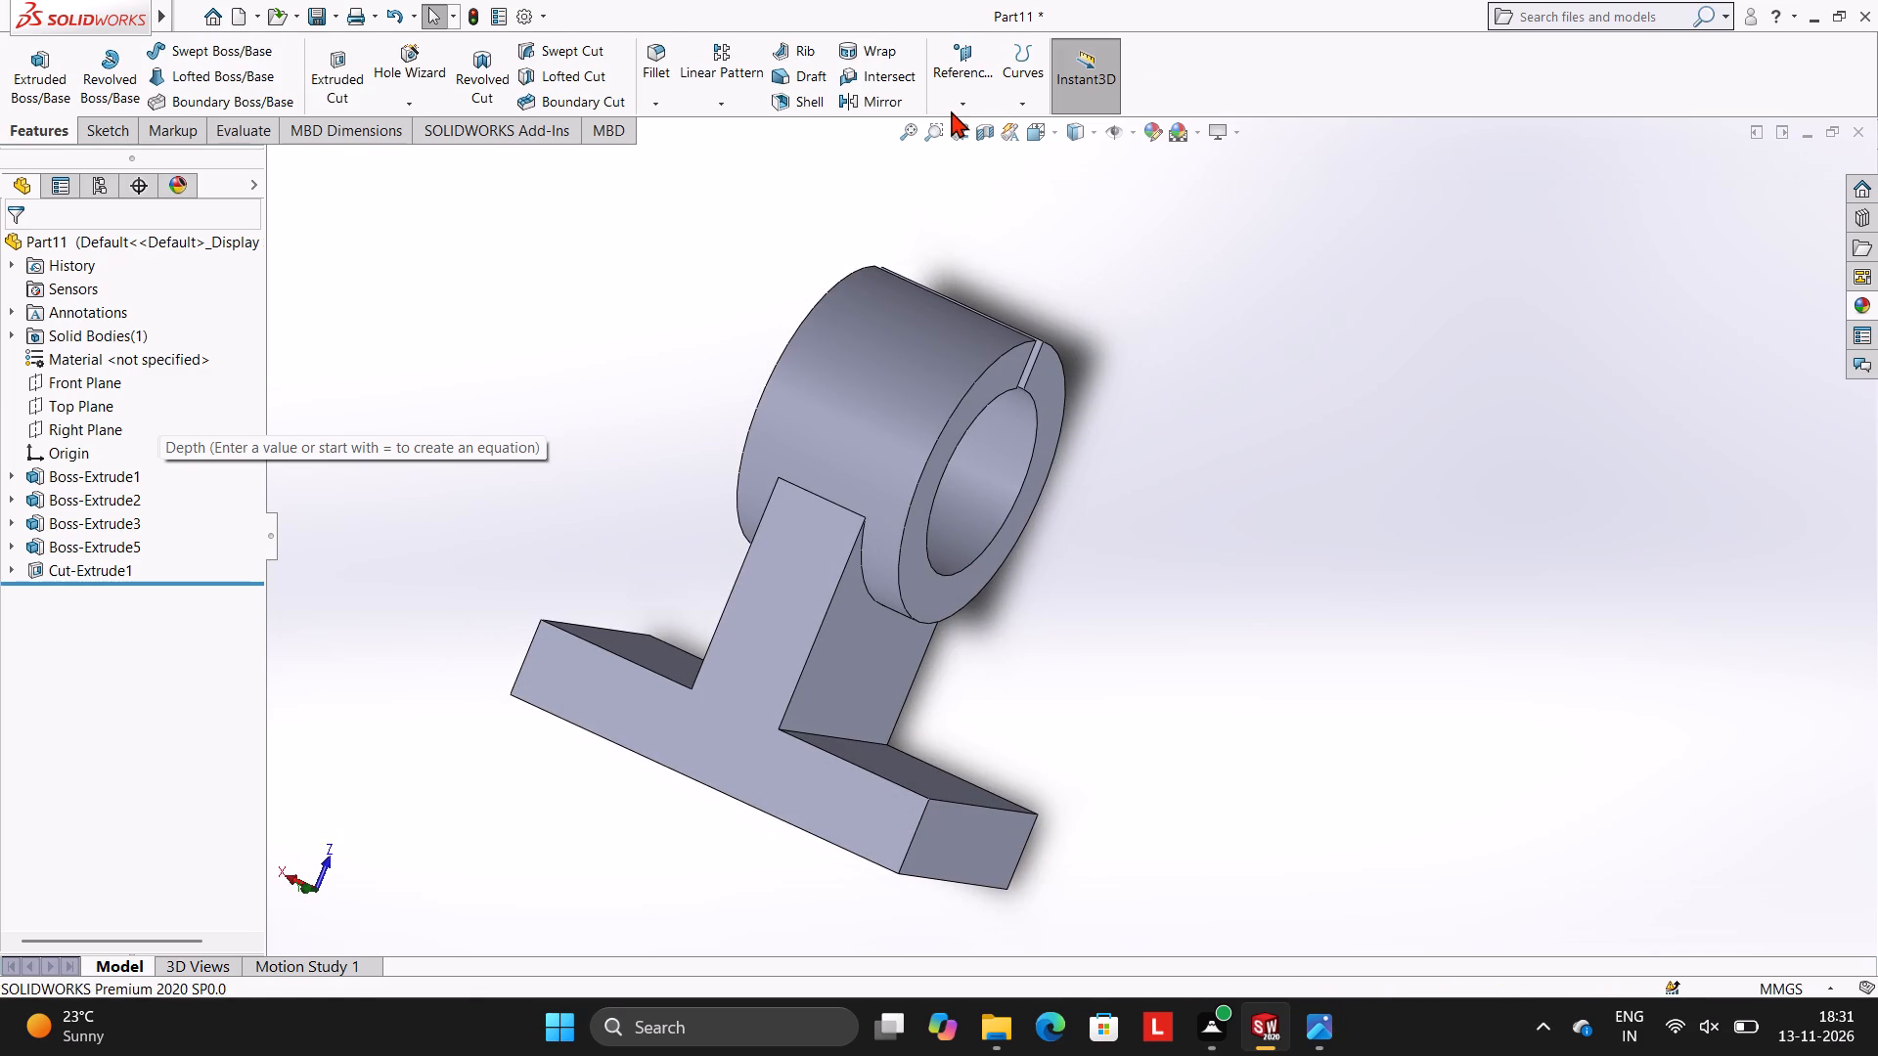
Start a reference plane offset from the Top Plane, flipping the offset away from the bracket body.
left_click(960, 108)
left_click(969, 124)
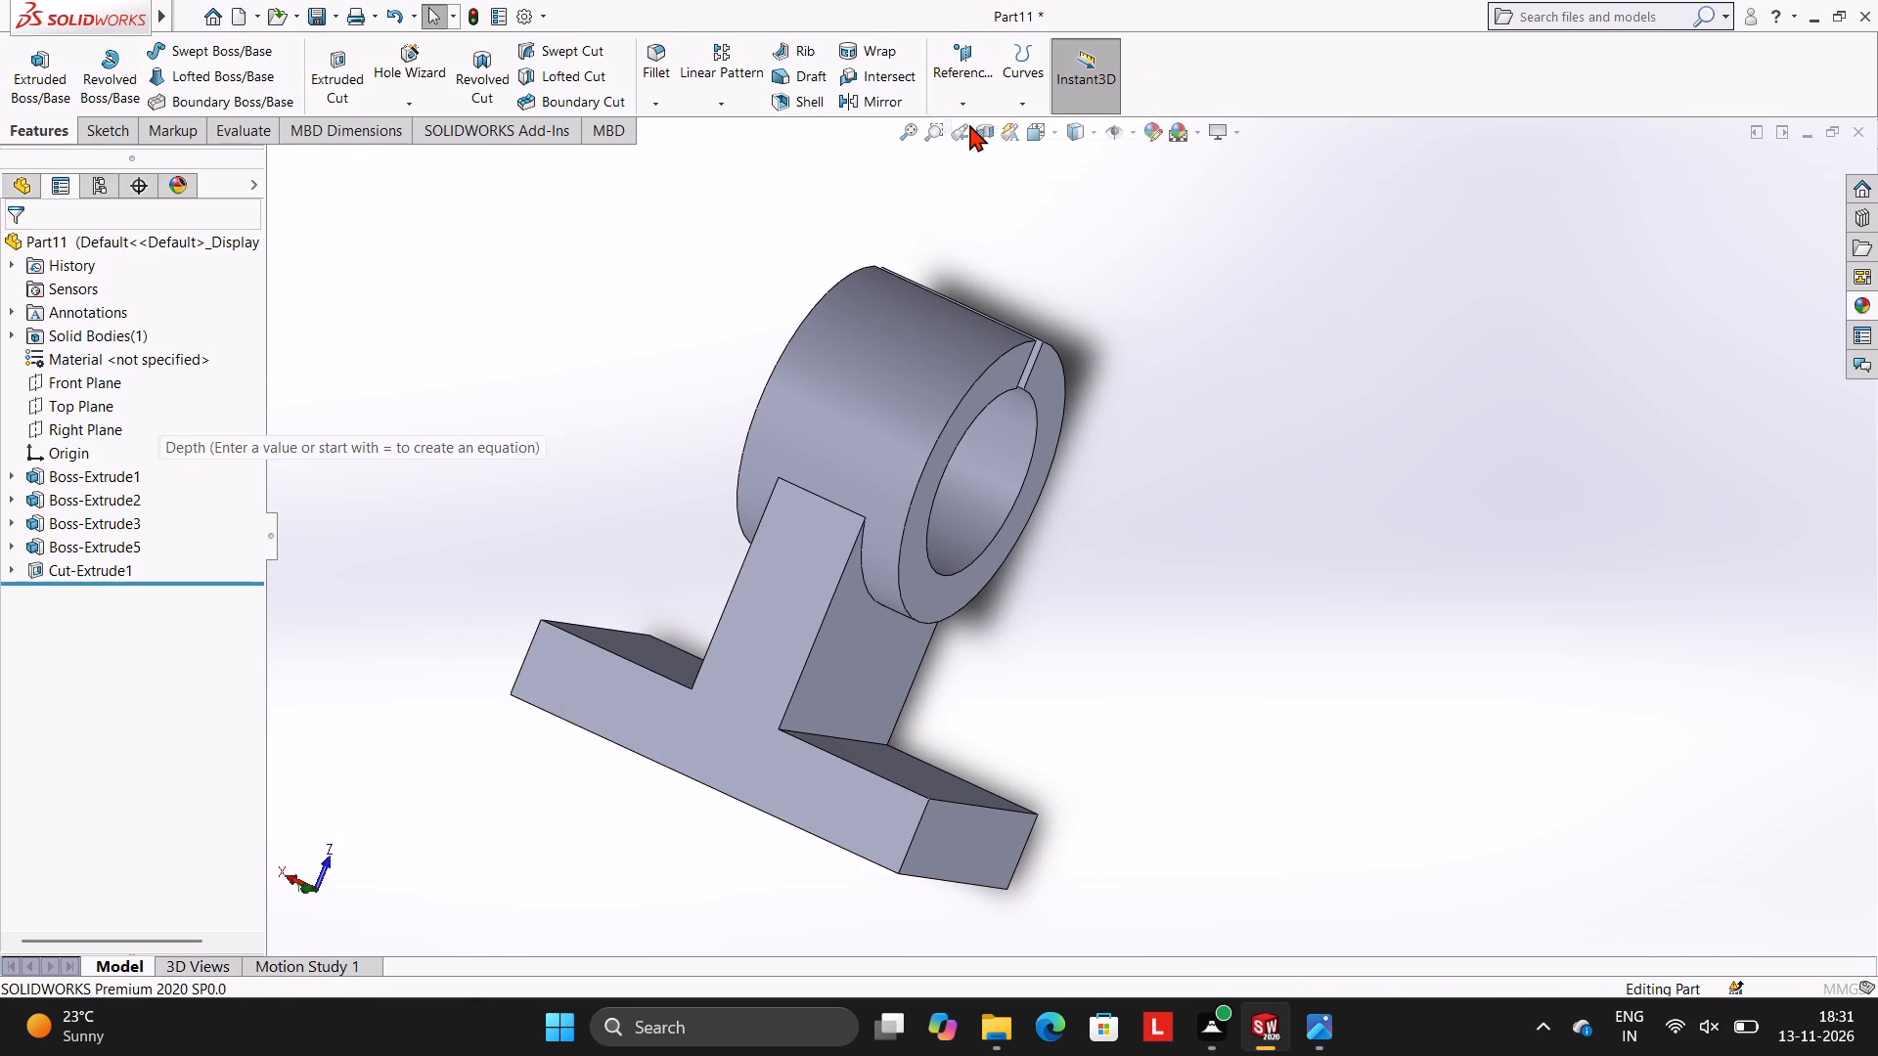
left_click(342, 165)
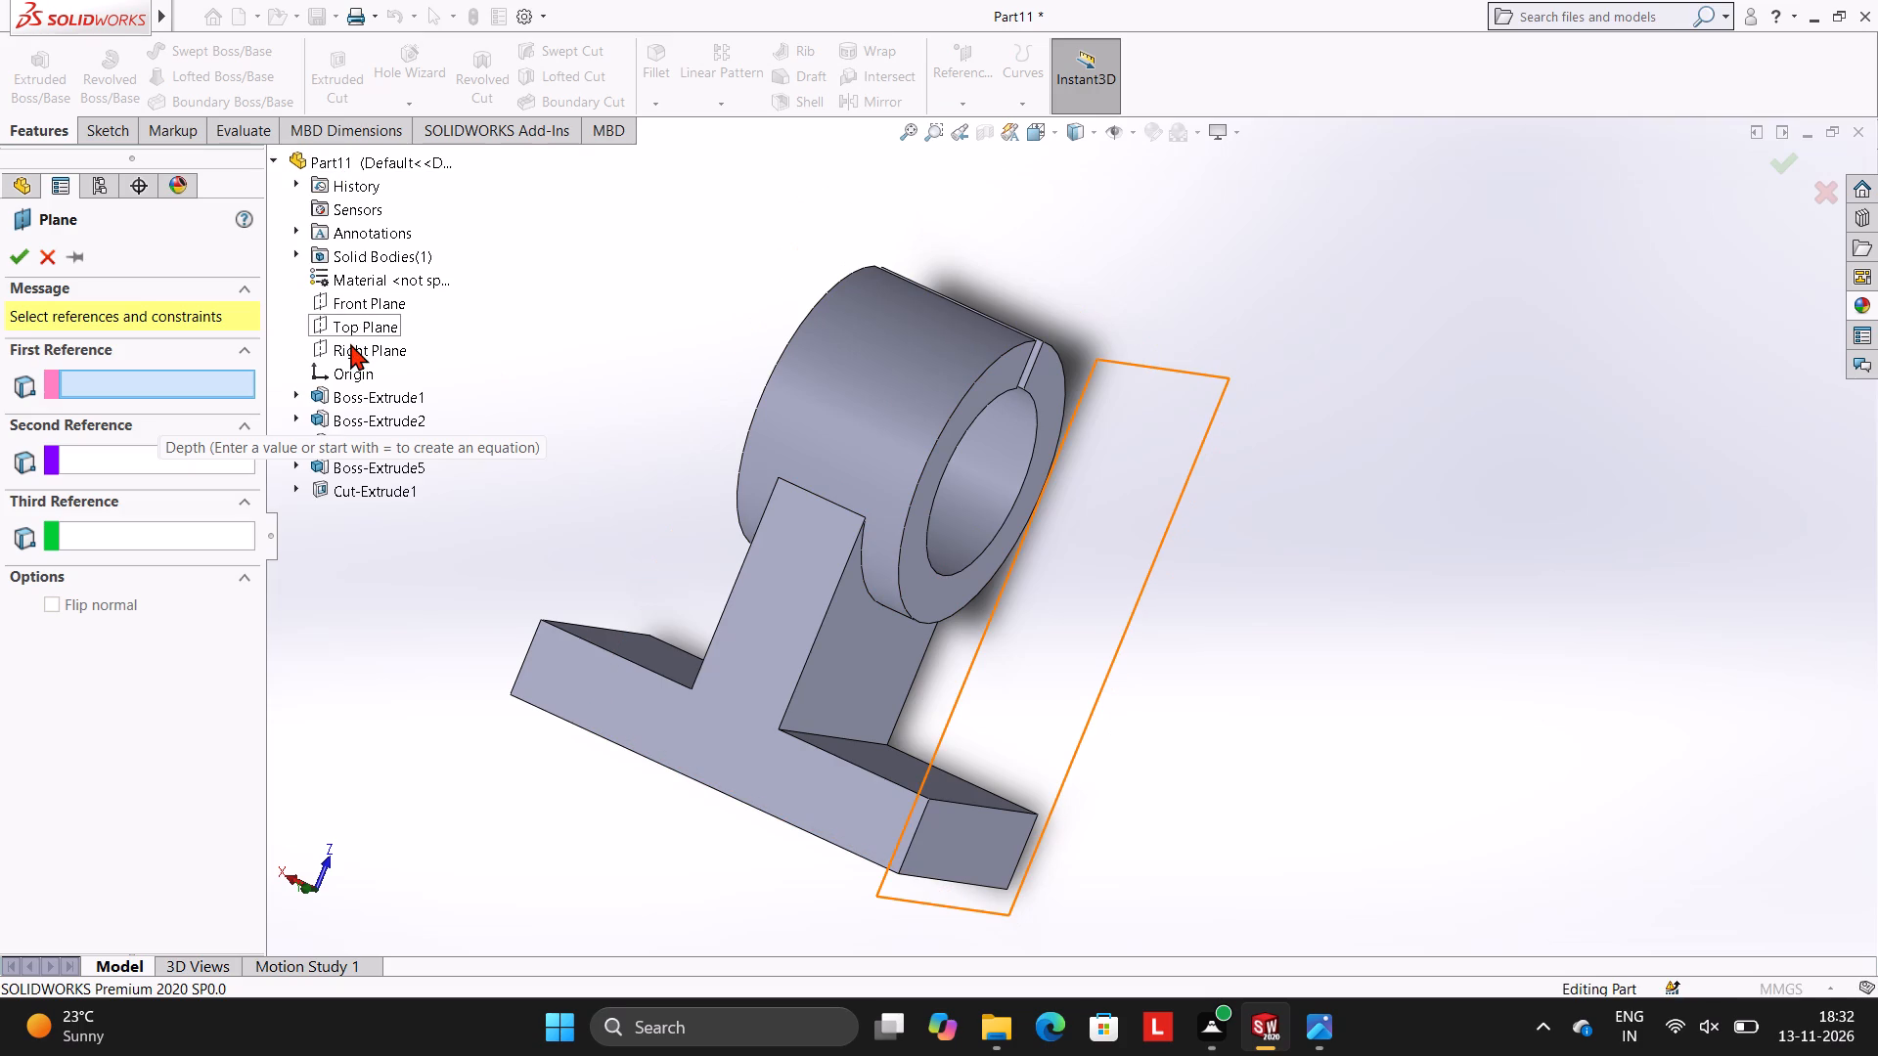
left_click(351, 326)
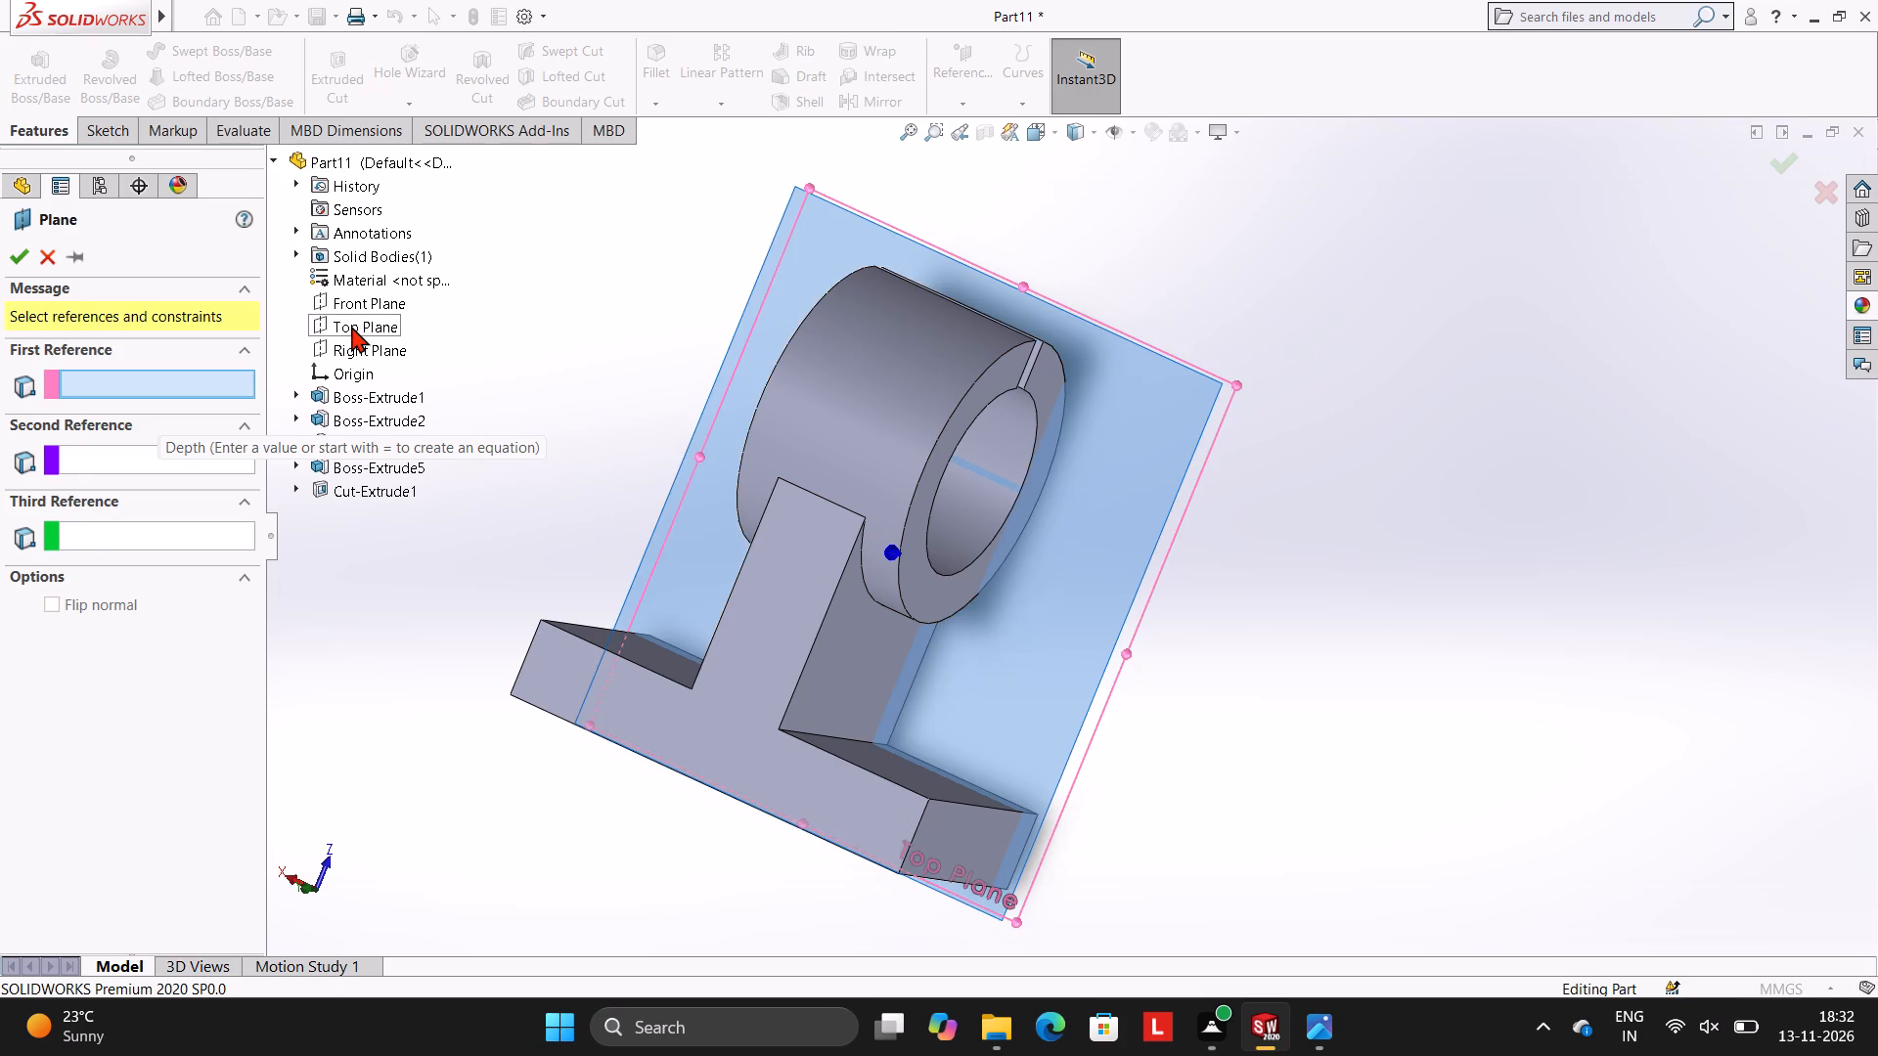
middle_click_drag(1344, 496, 1184, 359)
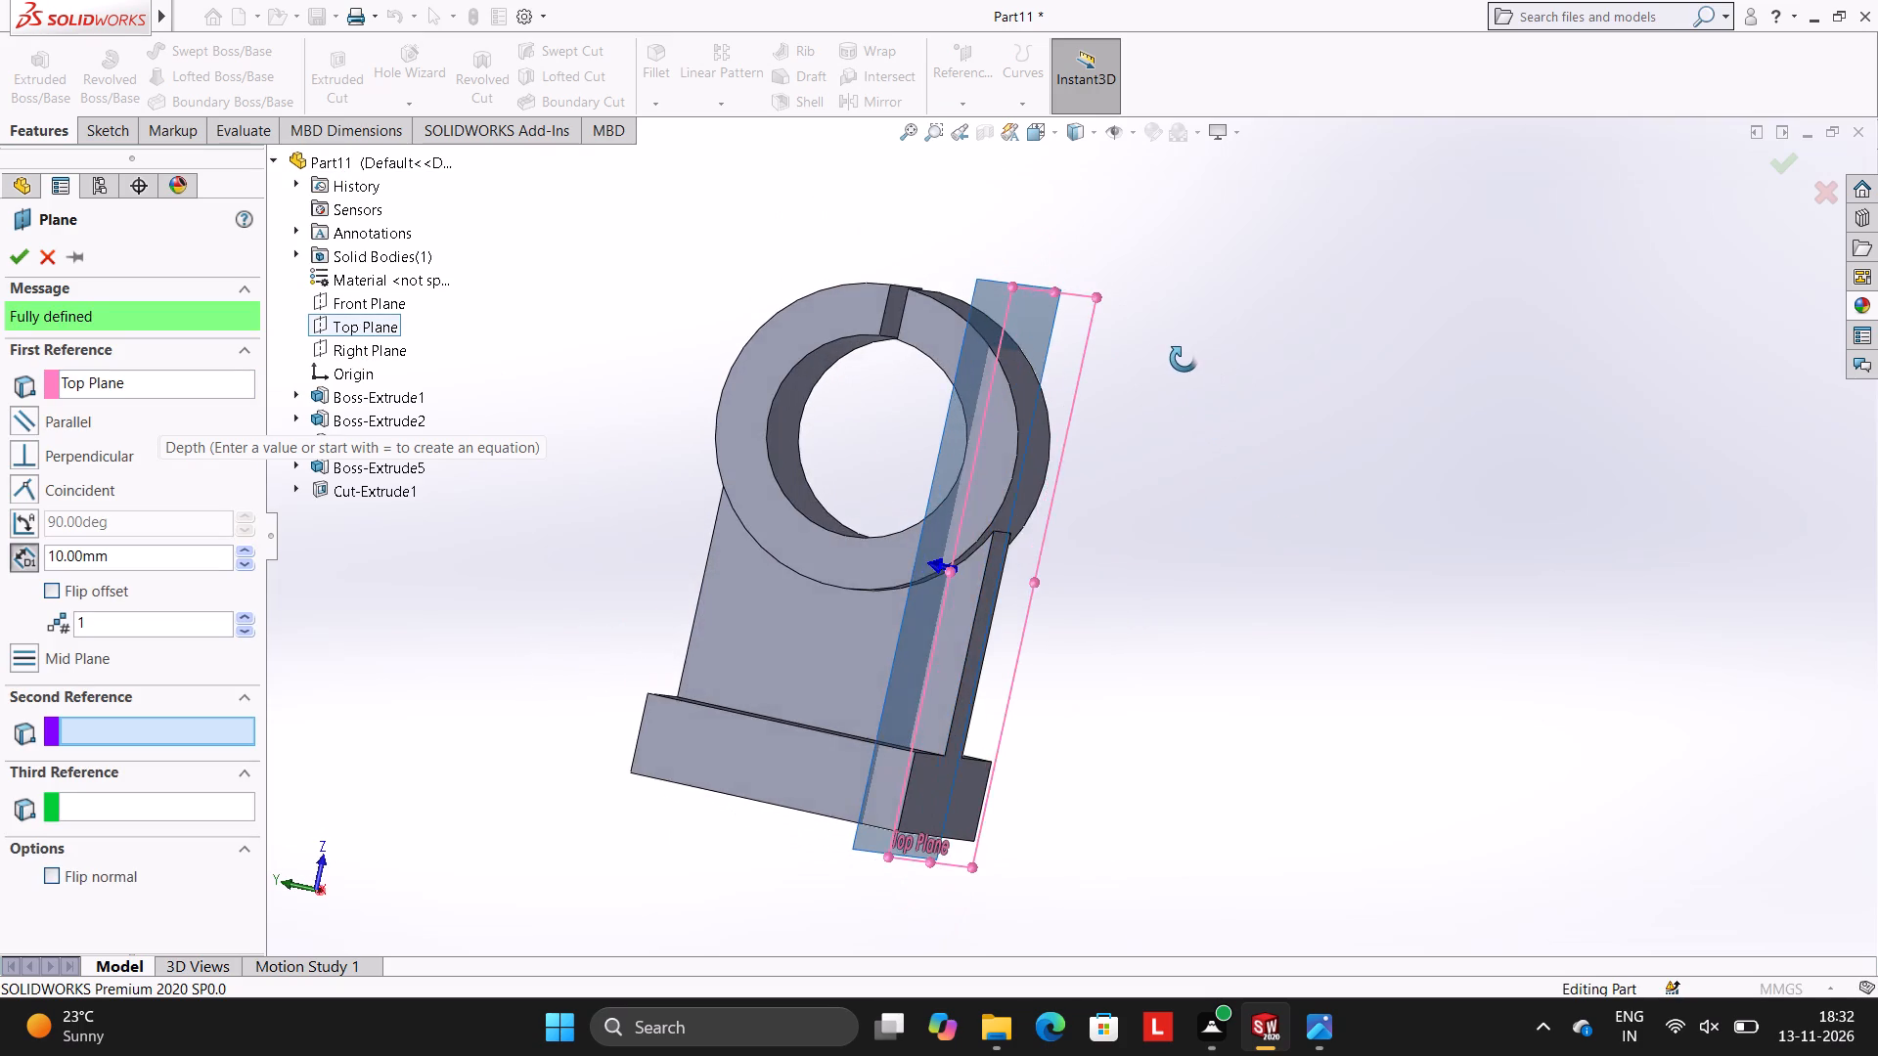
middle_click_drag(1184, 359, 1118, 393)
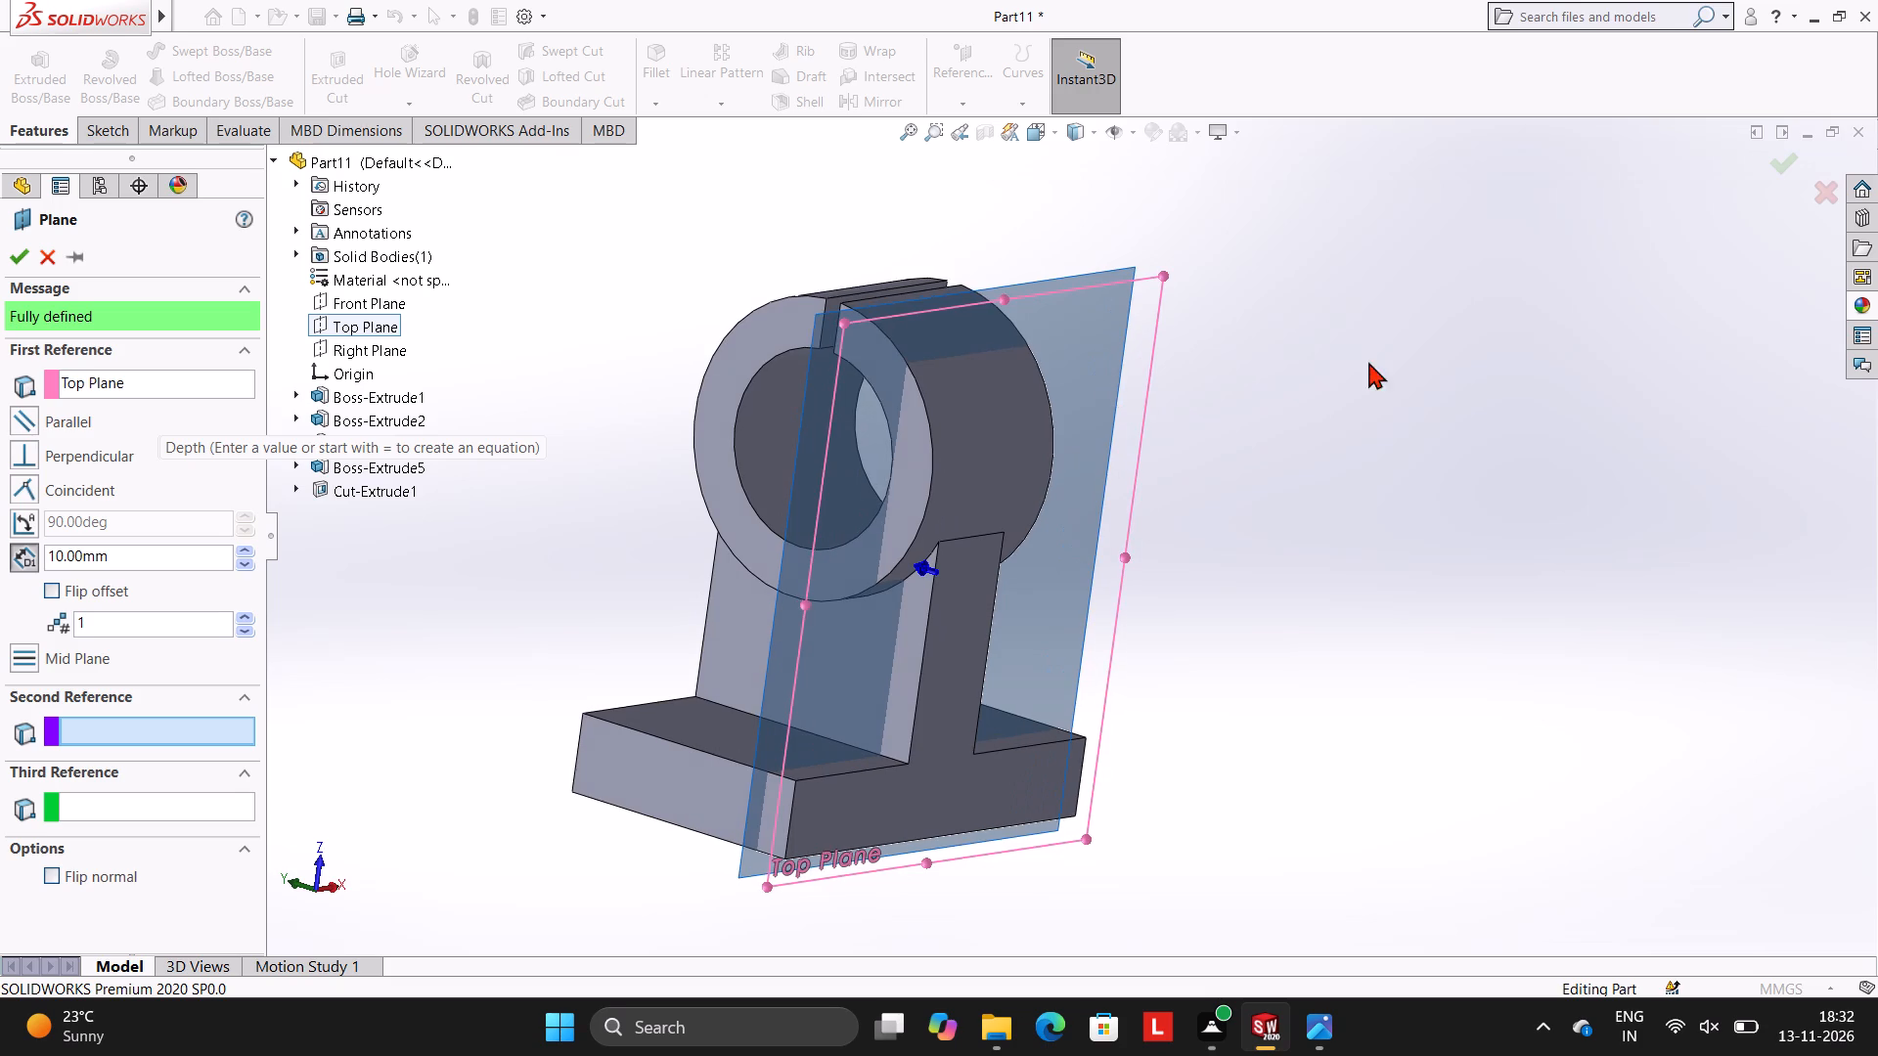
middle_click_drag(1398, 360, 1481, 339)
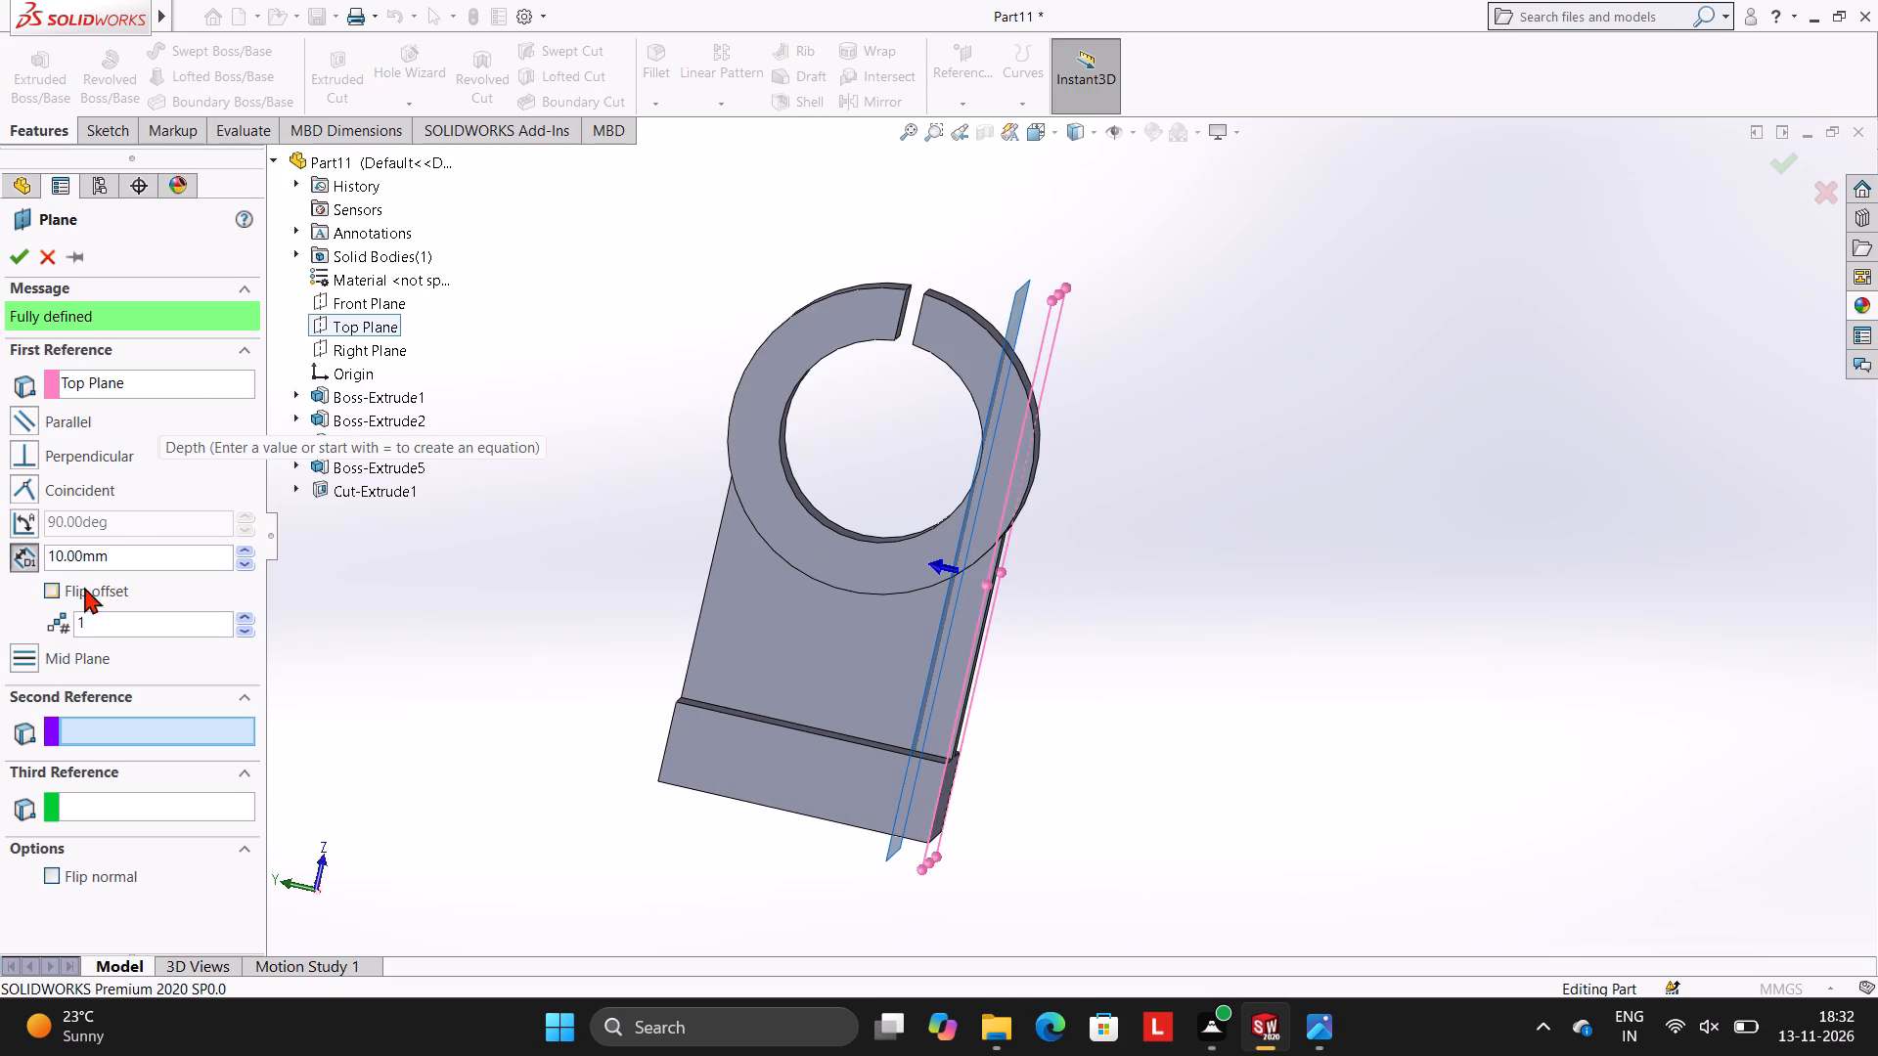
left_click(58, 586)
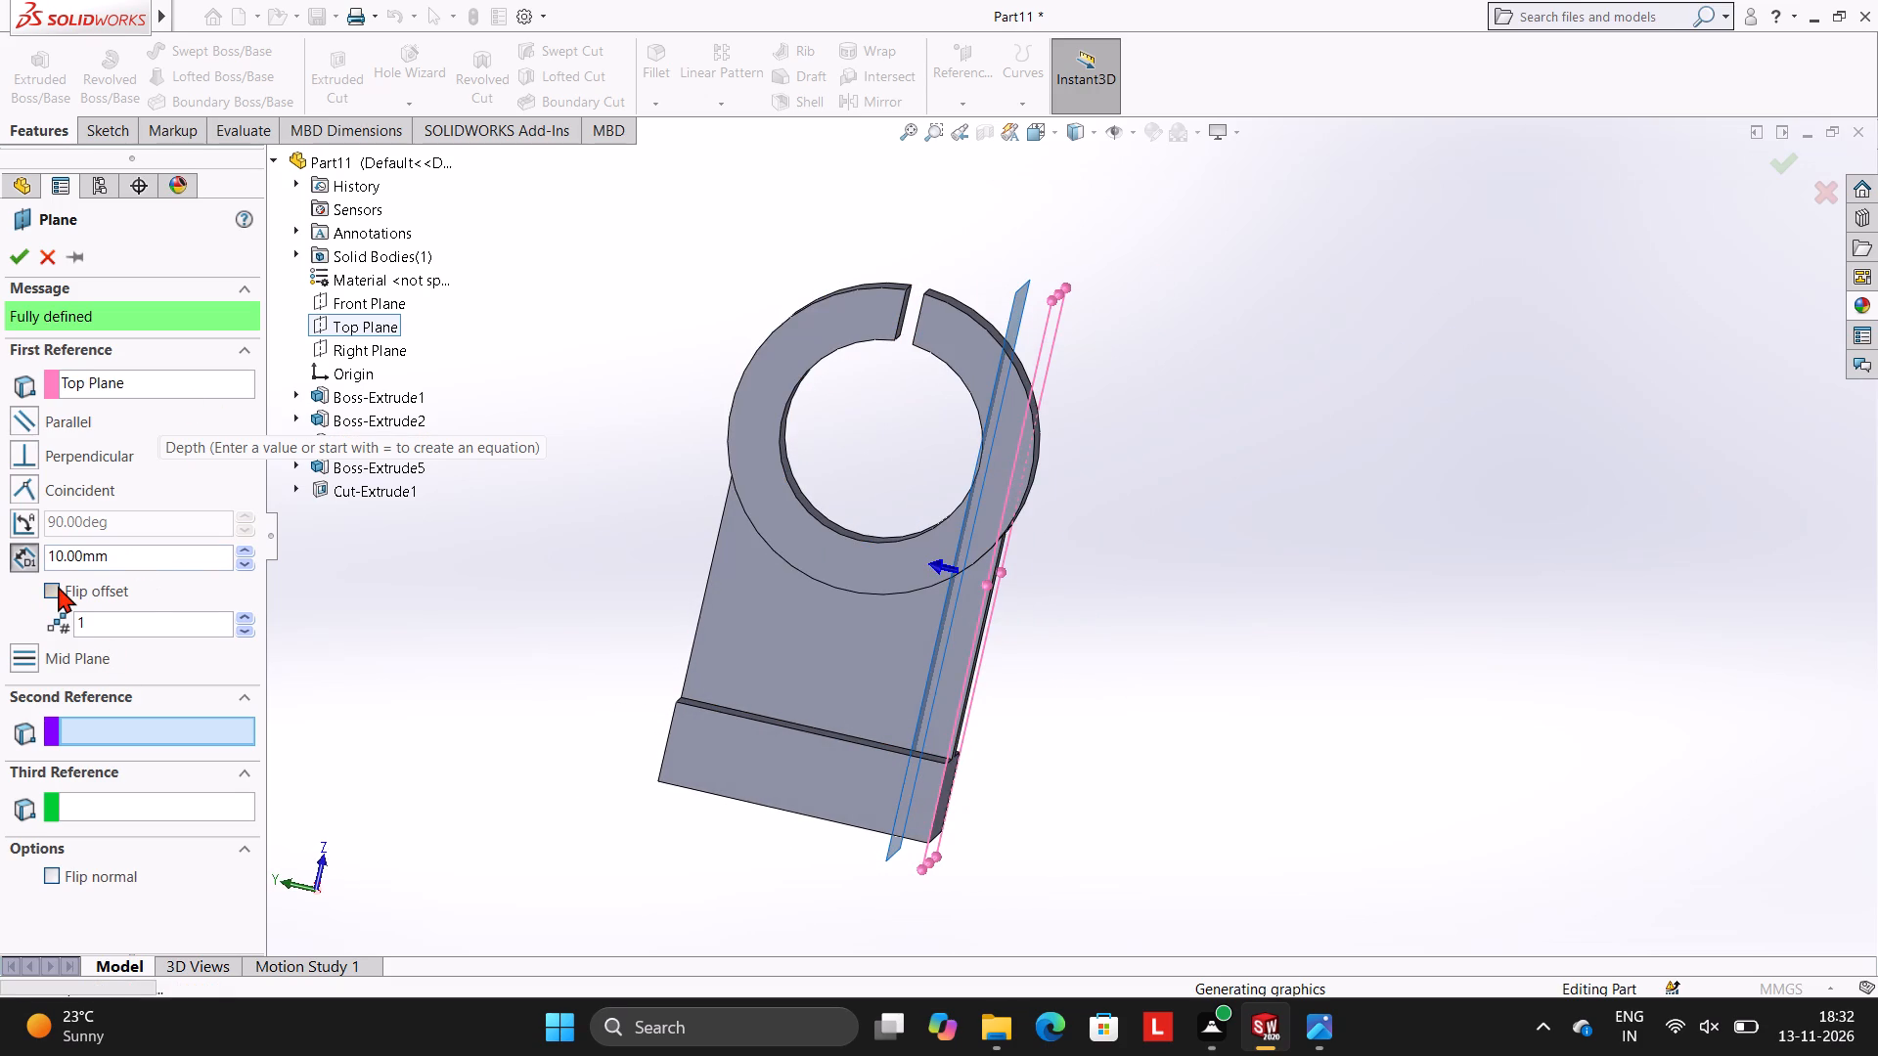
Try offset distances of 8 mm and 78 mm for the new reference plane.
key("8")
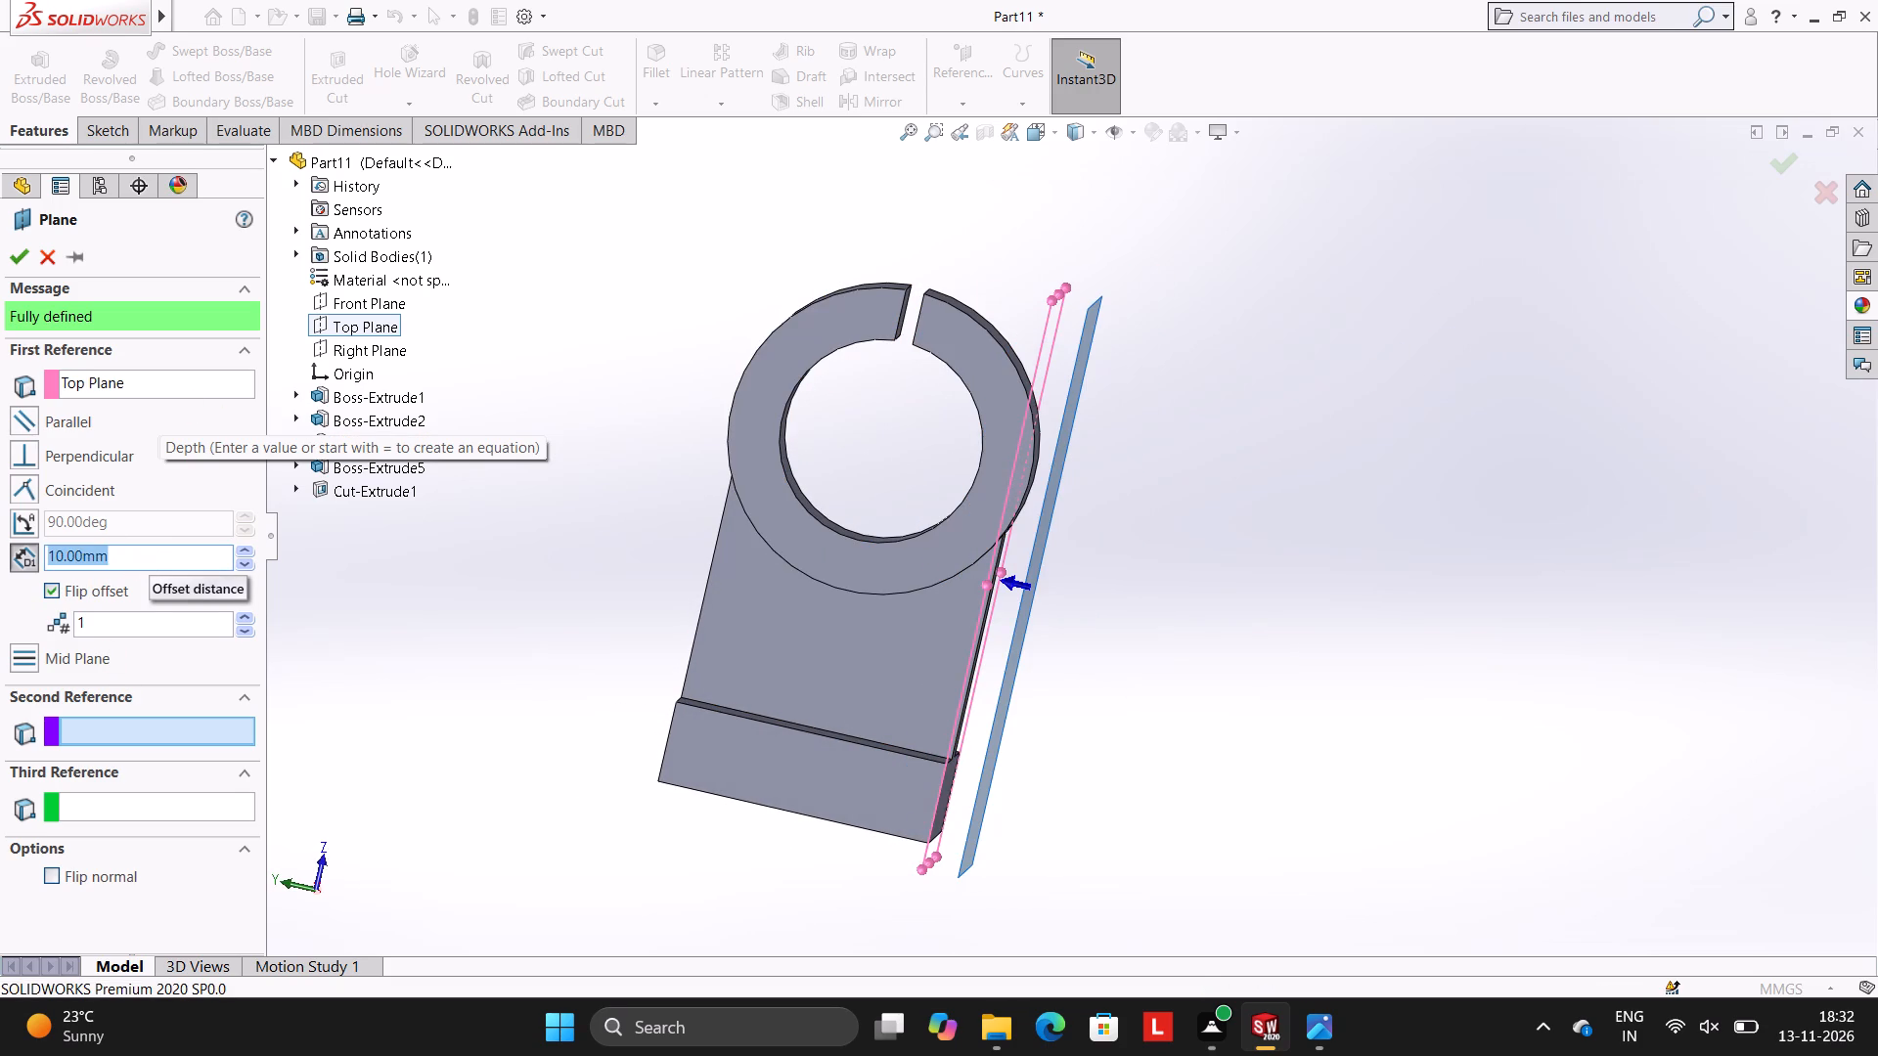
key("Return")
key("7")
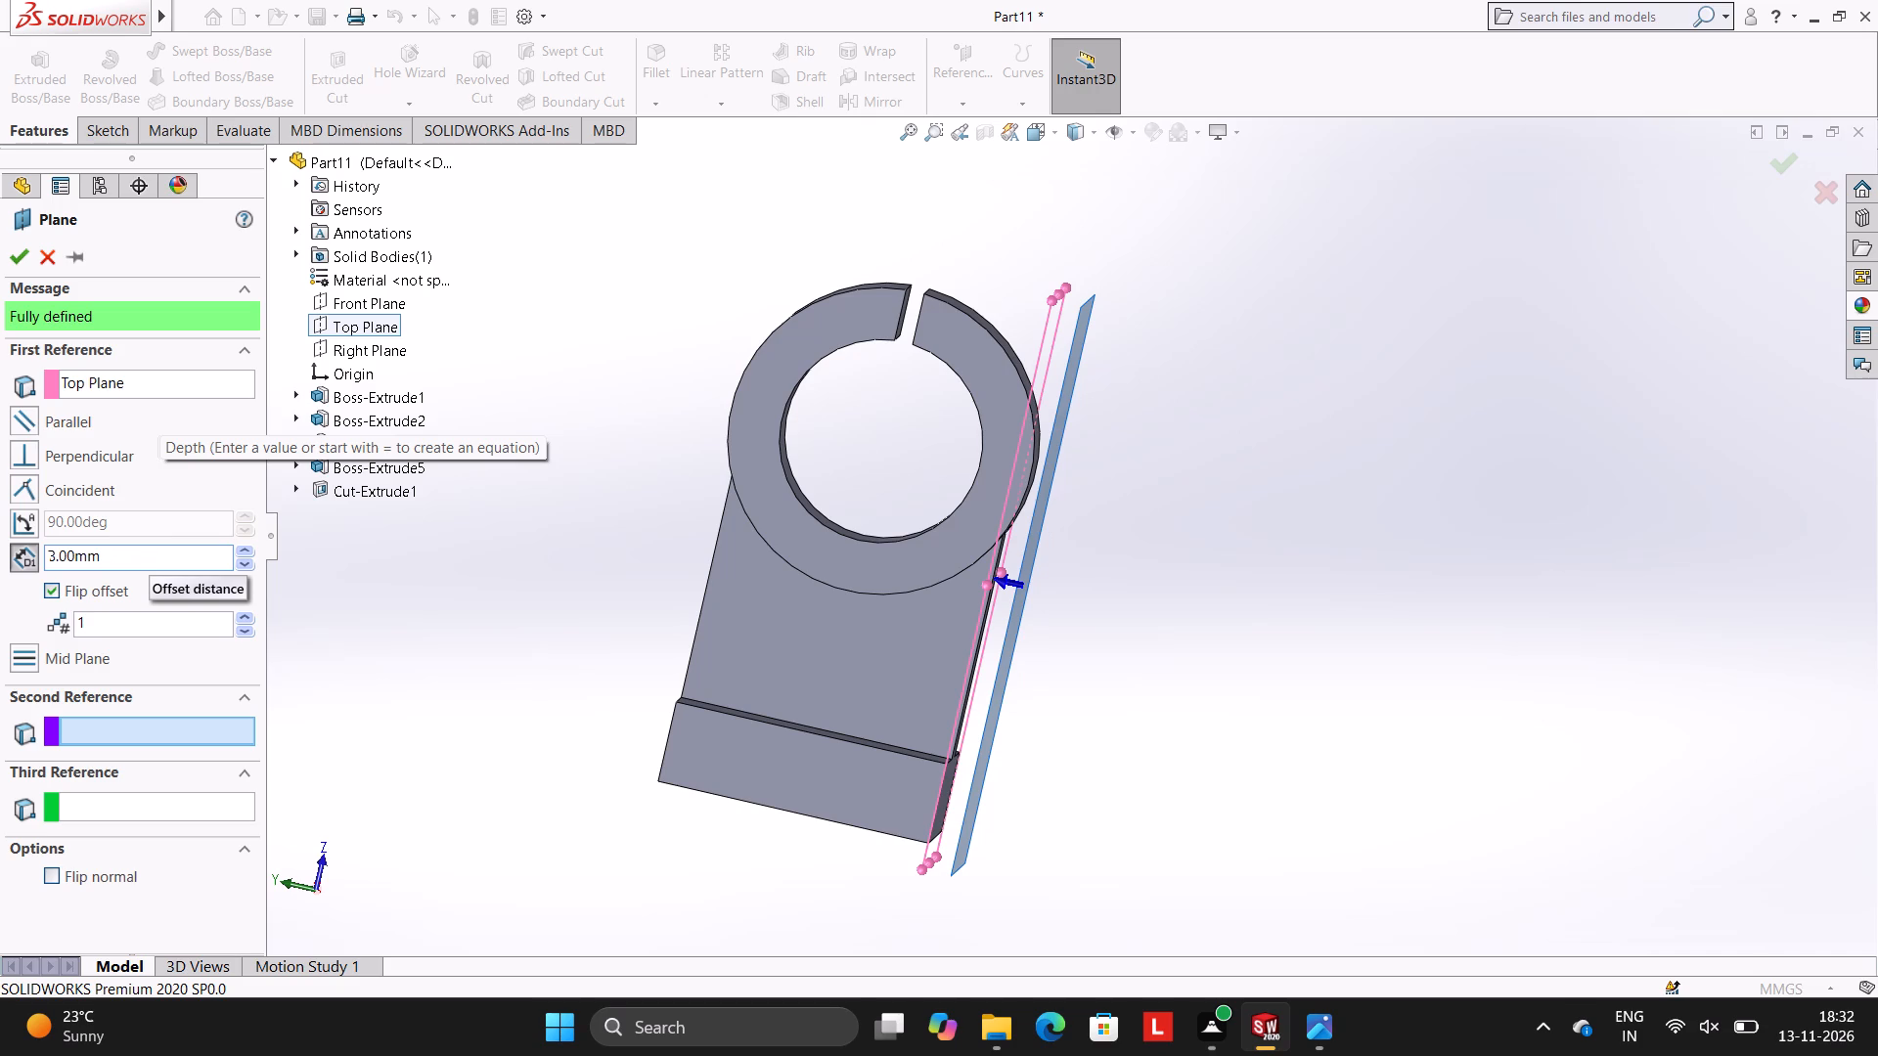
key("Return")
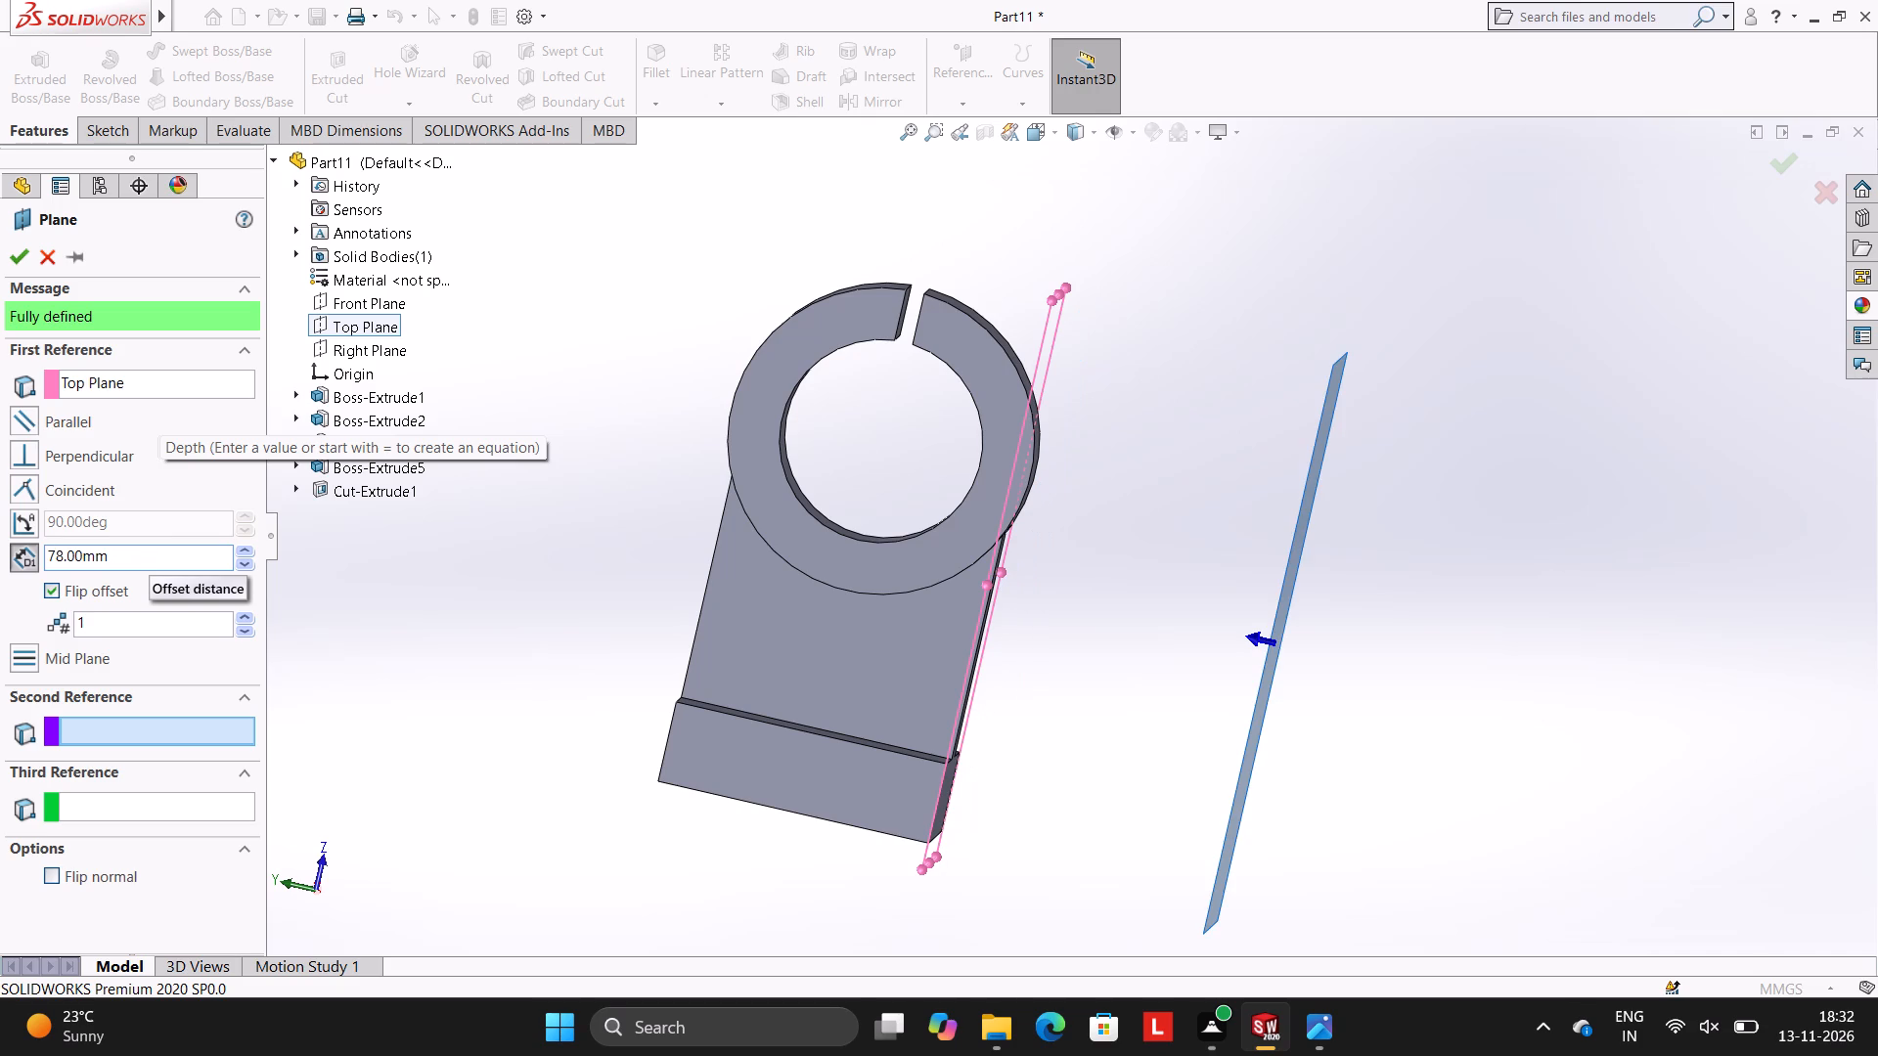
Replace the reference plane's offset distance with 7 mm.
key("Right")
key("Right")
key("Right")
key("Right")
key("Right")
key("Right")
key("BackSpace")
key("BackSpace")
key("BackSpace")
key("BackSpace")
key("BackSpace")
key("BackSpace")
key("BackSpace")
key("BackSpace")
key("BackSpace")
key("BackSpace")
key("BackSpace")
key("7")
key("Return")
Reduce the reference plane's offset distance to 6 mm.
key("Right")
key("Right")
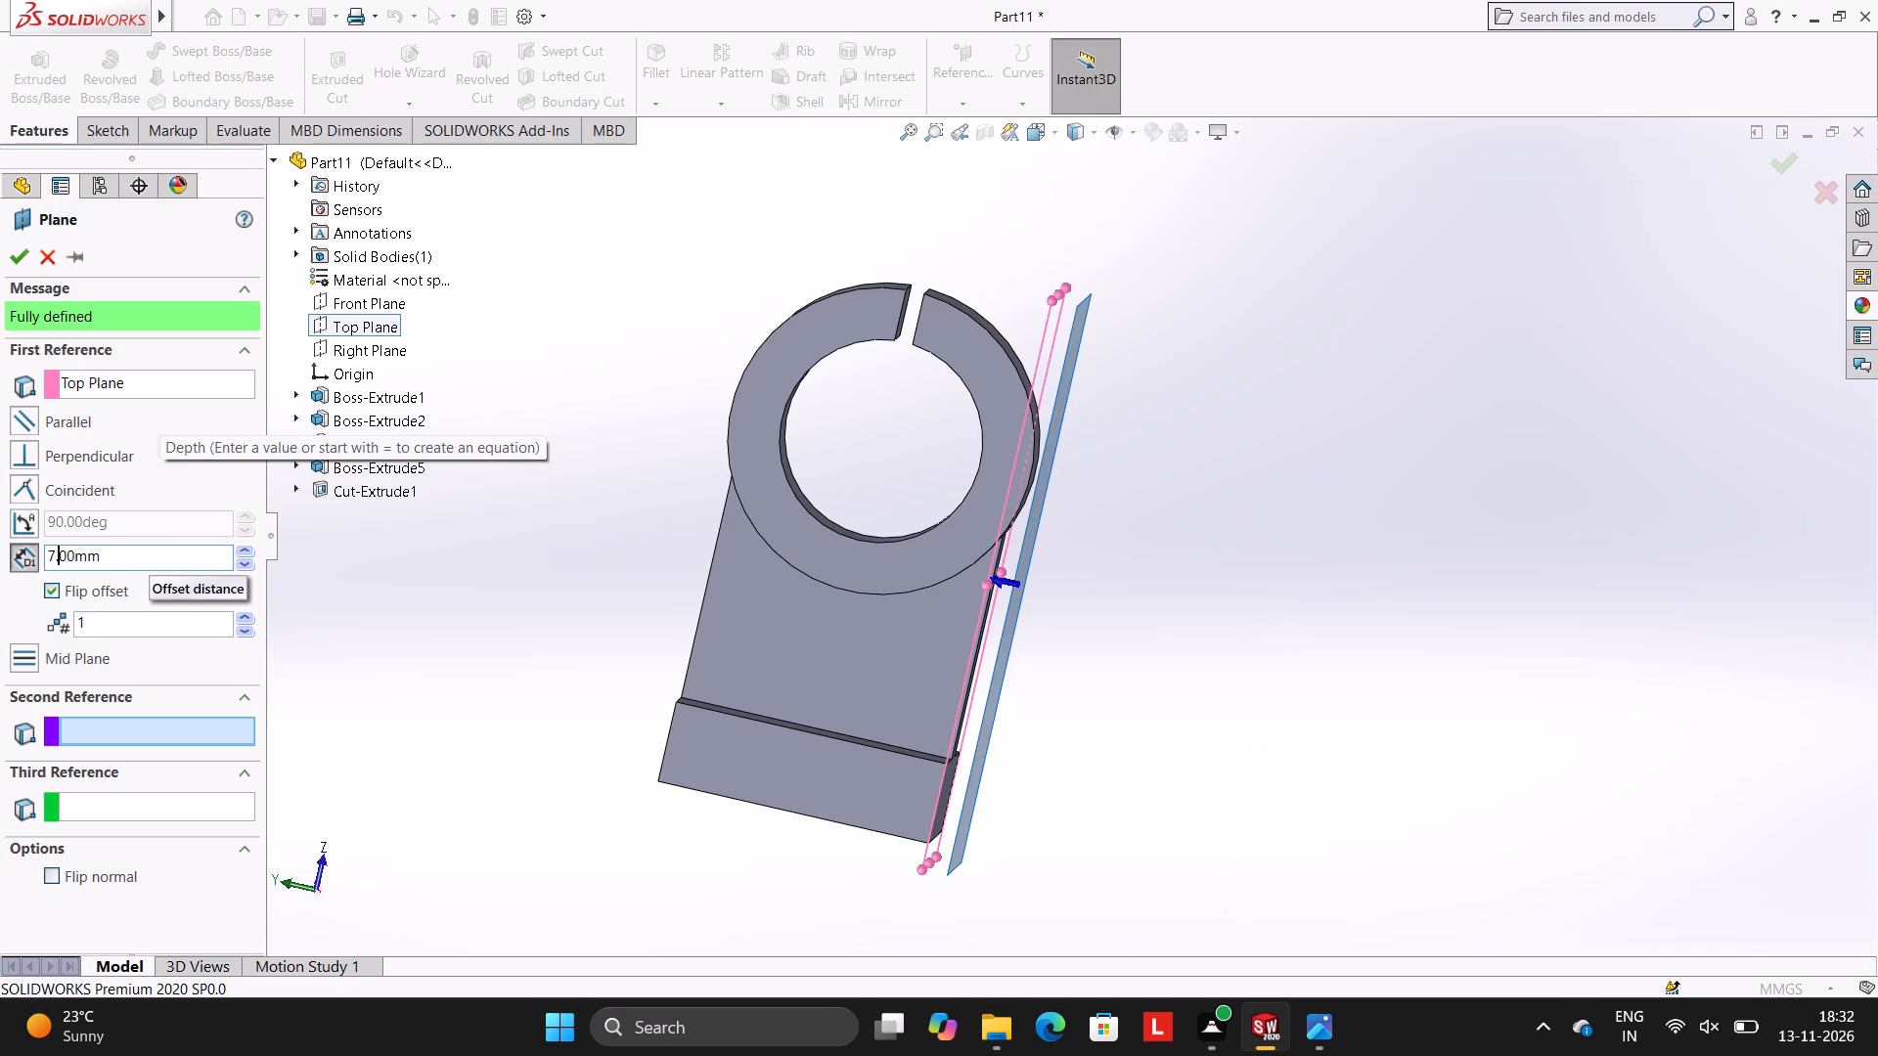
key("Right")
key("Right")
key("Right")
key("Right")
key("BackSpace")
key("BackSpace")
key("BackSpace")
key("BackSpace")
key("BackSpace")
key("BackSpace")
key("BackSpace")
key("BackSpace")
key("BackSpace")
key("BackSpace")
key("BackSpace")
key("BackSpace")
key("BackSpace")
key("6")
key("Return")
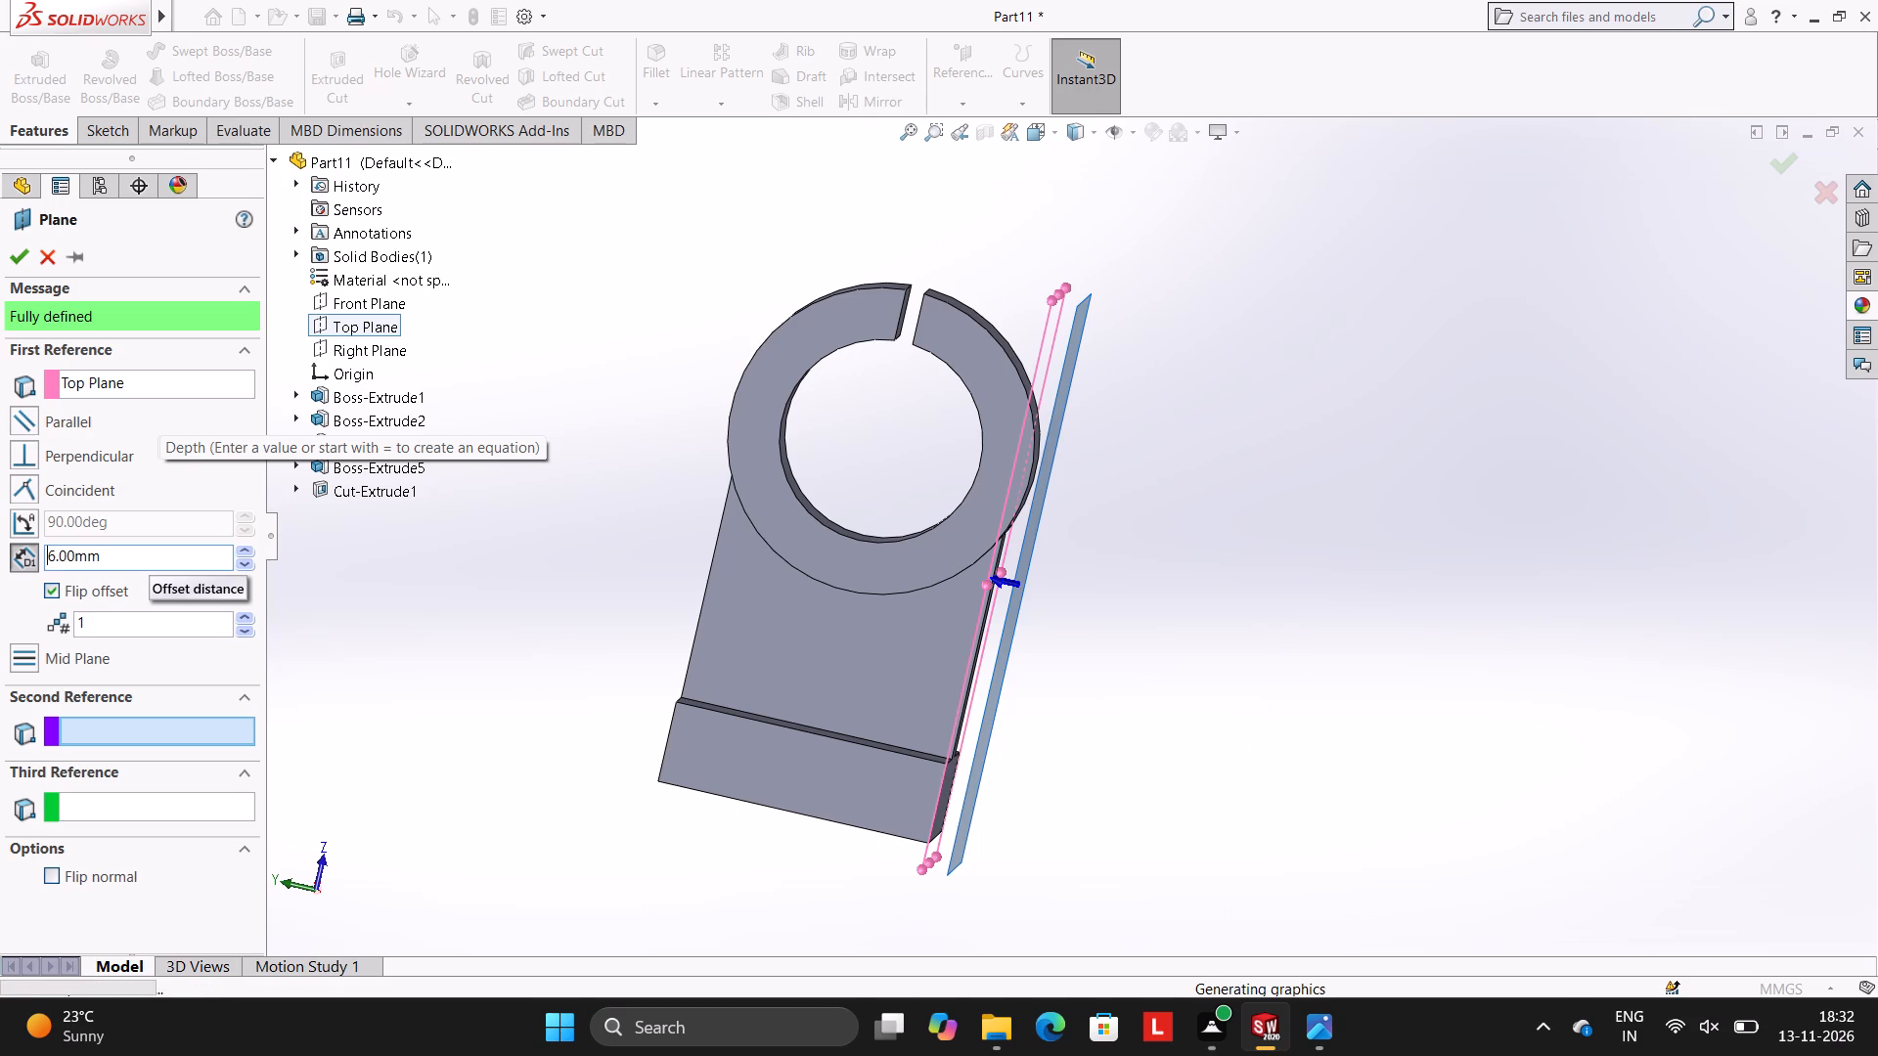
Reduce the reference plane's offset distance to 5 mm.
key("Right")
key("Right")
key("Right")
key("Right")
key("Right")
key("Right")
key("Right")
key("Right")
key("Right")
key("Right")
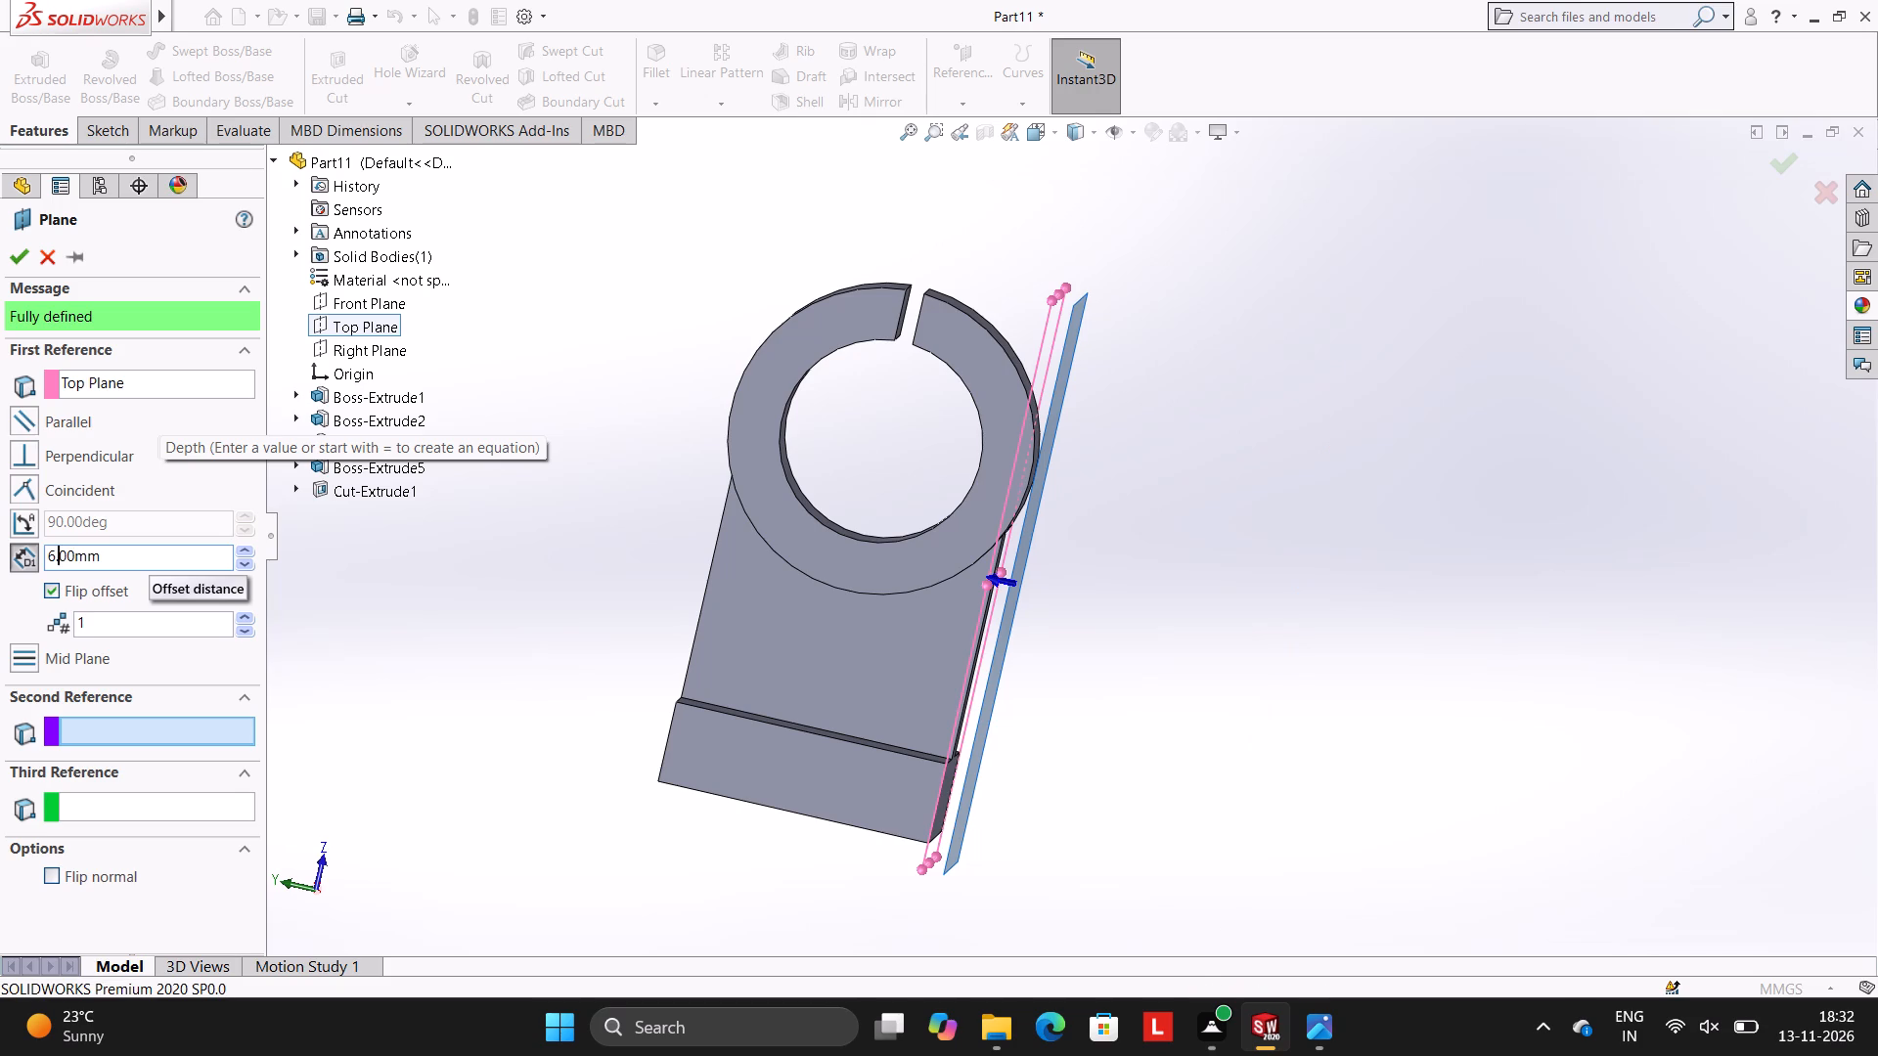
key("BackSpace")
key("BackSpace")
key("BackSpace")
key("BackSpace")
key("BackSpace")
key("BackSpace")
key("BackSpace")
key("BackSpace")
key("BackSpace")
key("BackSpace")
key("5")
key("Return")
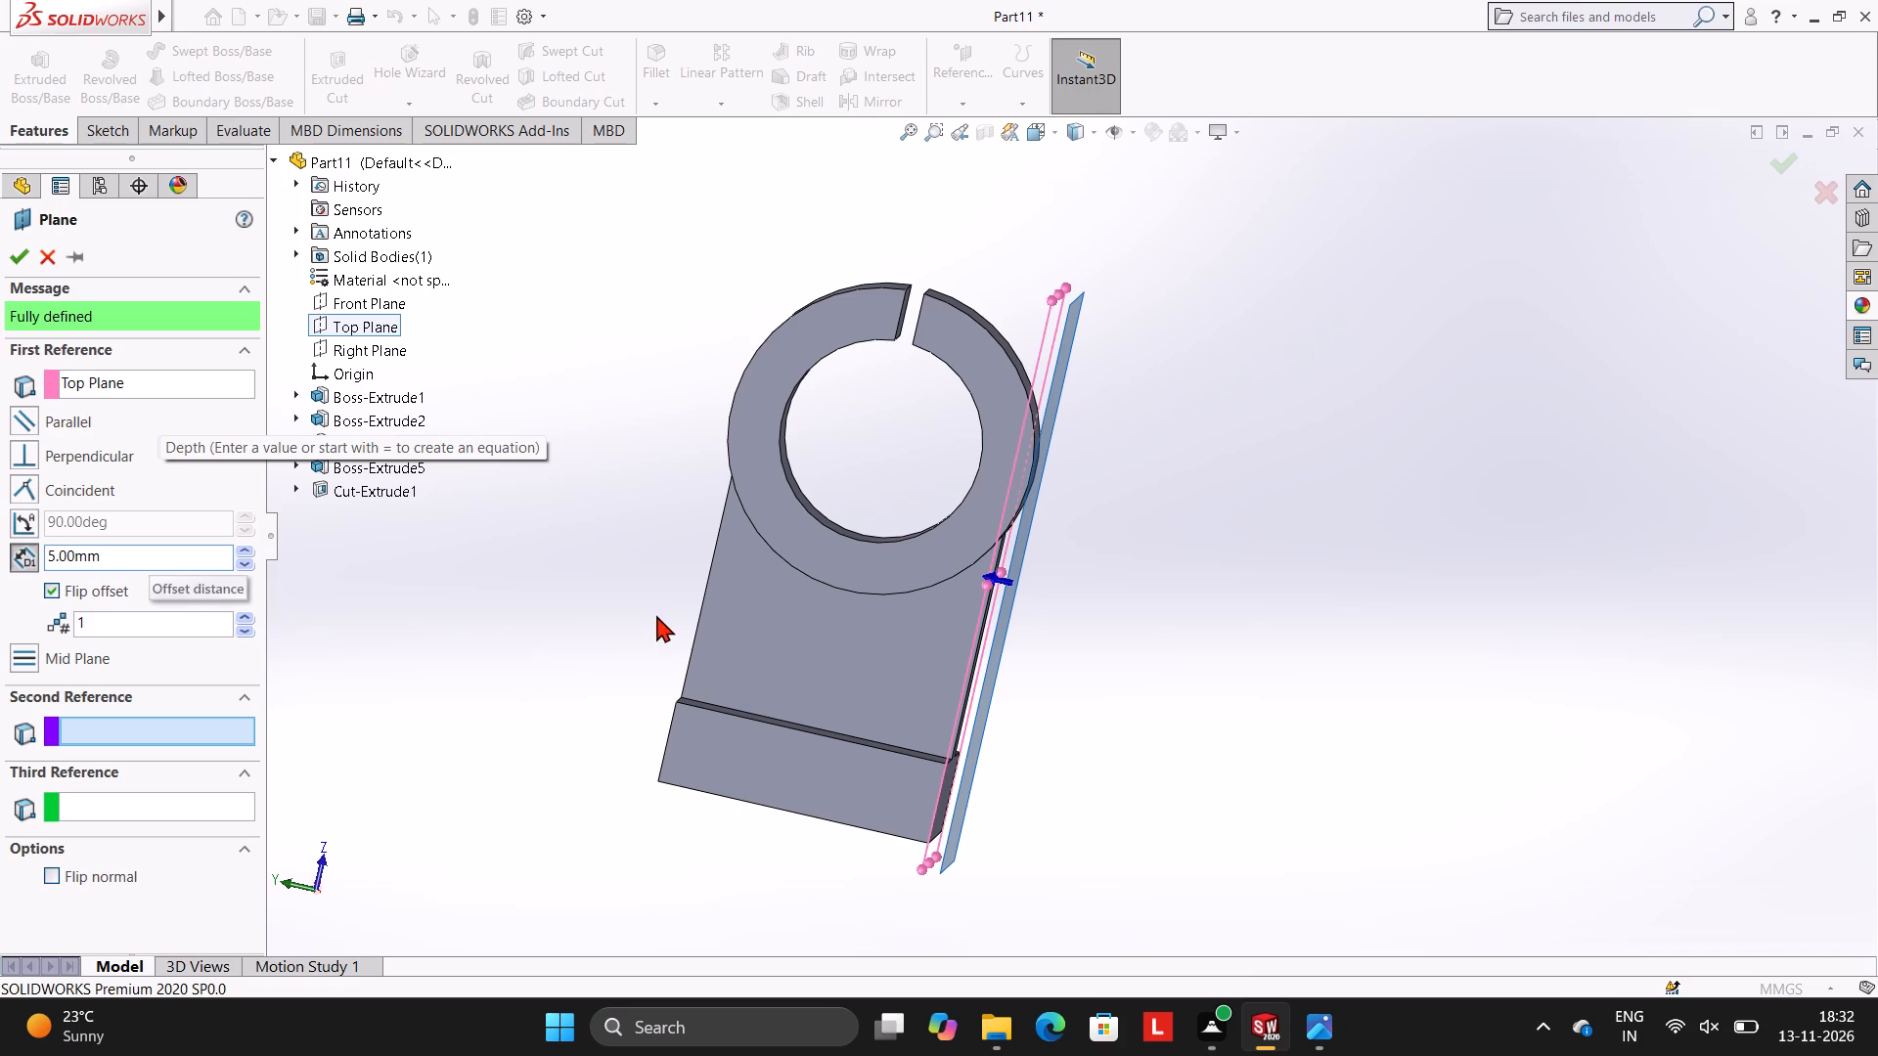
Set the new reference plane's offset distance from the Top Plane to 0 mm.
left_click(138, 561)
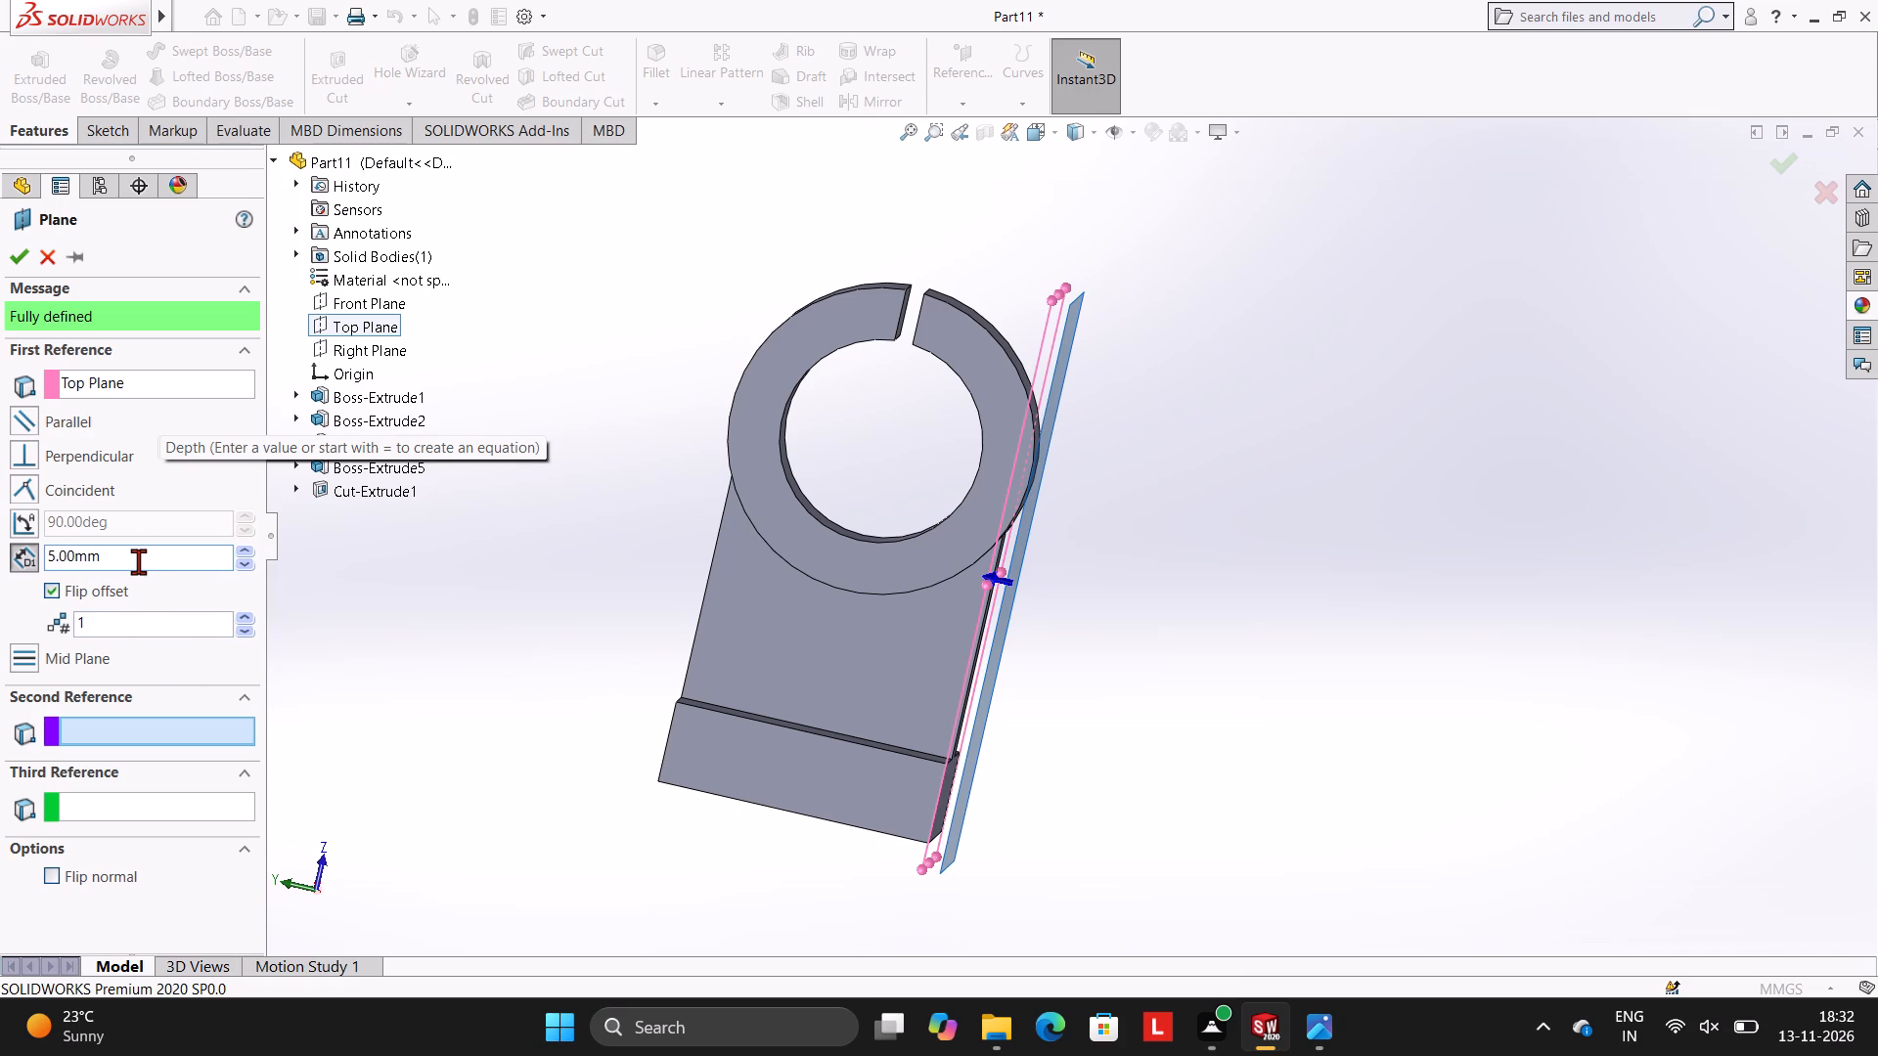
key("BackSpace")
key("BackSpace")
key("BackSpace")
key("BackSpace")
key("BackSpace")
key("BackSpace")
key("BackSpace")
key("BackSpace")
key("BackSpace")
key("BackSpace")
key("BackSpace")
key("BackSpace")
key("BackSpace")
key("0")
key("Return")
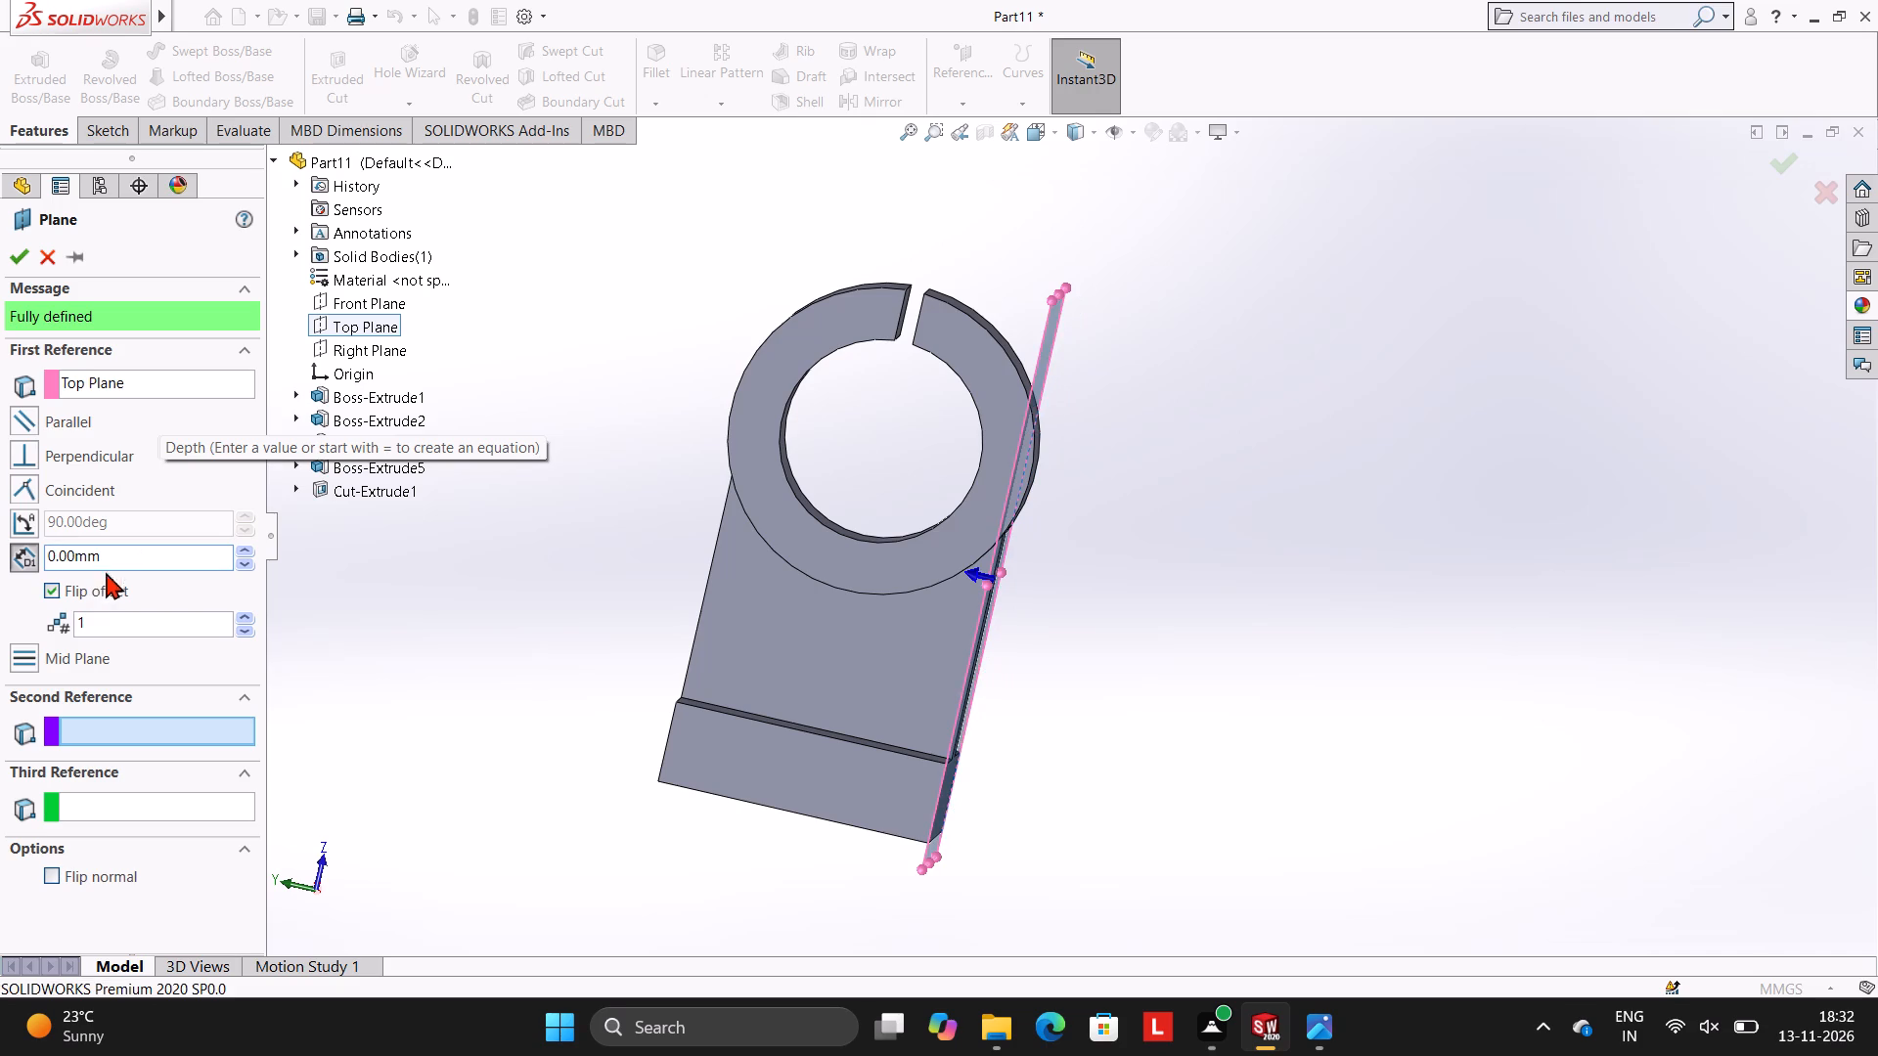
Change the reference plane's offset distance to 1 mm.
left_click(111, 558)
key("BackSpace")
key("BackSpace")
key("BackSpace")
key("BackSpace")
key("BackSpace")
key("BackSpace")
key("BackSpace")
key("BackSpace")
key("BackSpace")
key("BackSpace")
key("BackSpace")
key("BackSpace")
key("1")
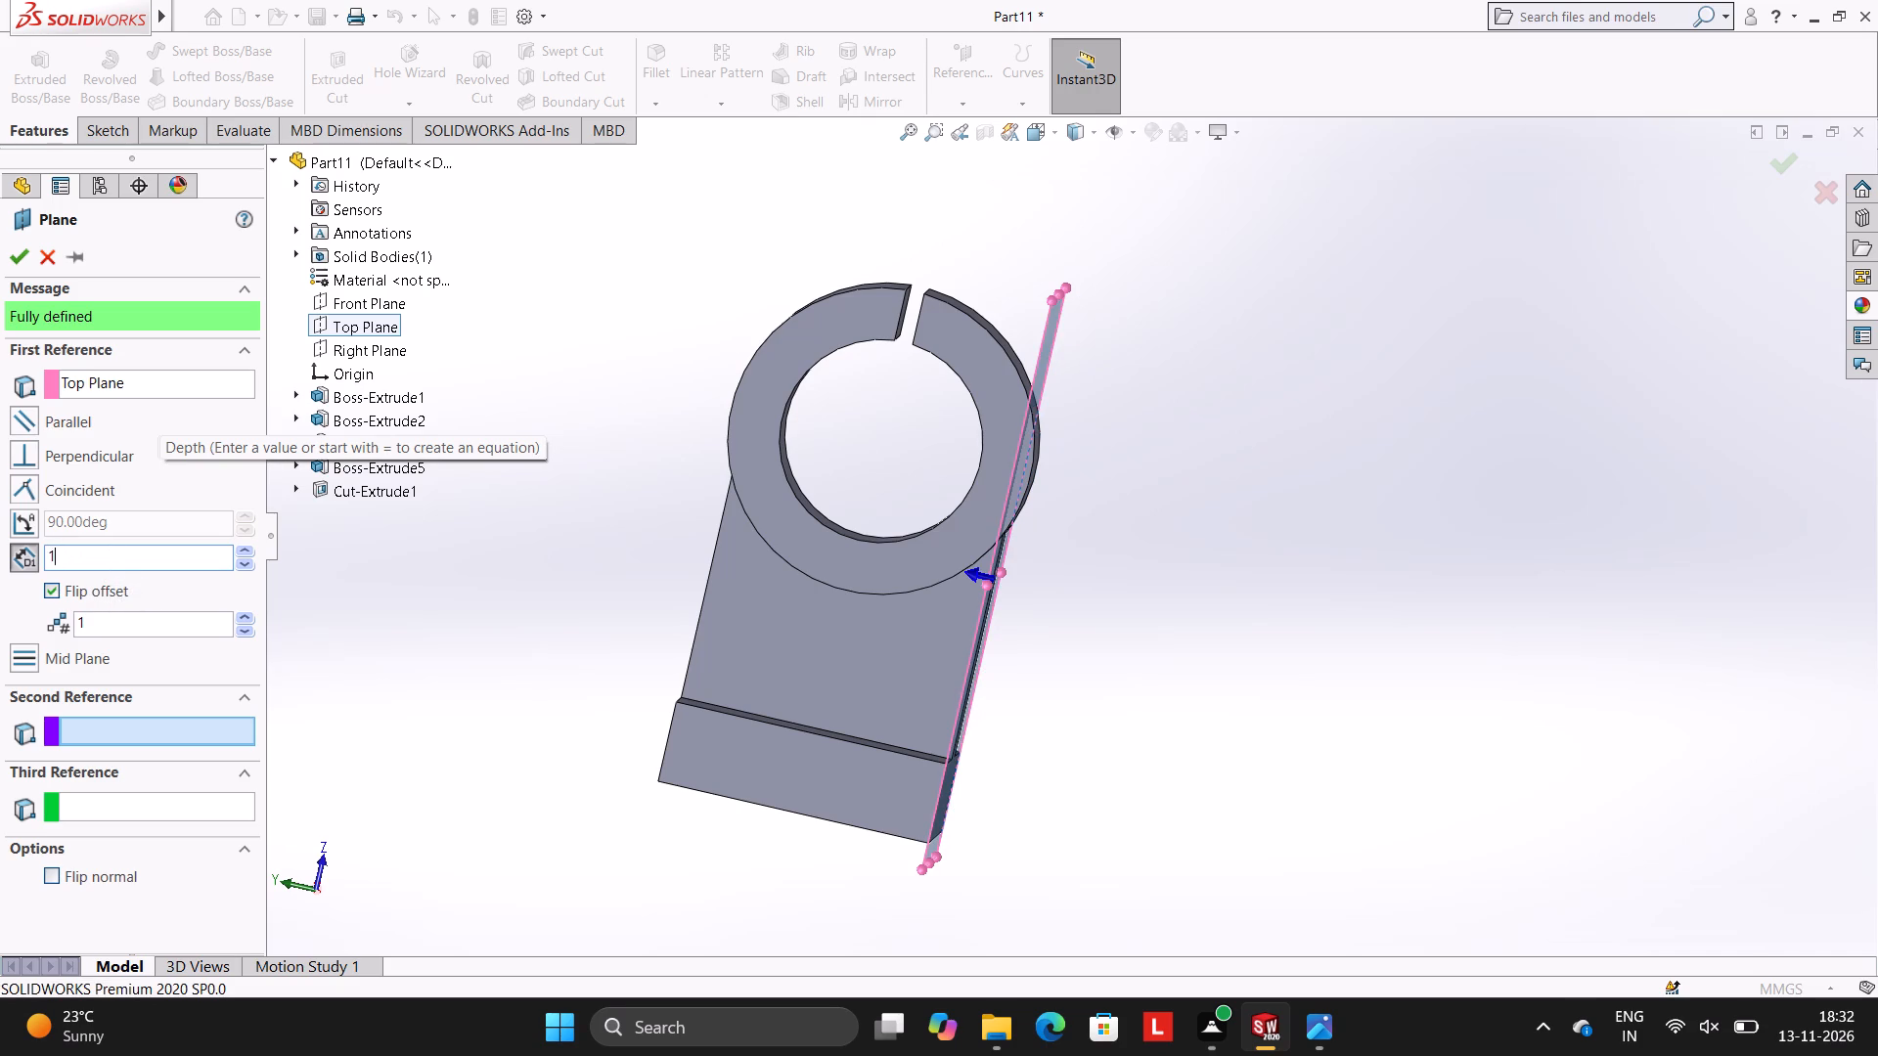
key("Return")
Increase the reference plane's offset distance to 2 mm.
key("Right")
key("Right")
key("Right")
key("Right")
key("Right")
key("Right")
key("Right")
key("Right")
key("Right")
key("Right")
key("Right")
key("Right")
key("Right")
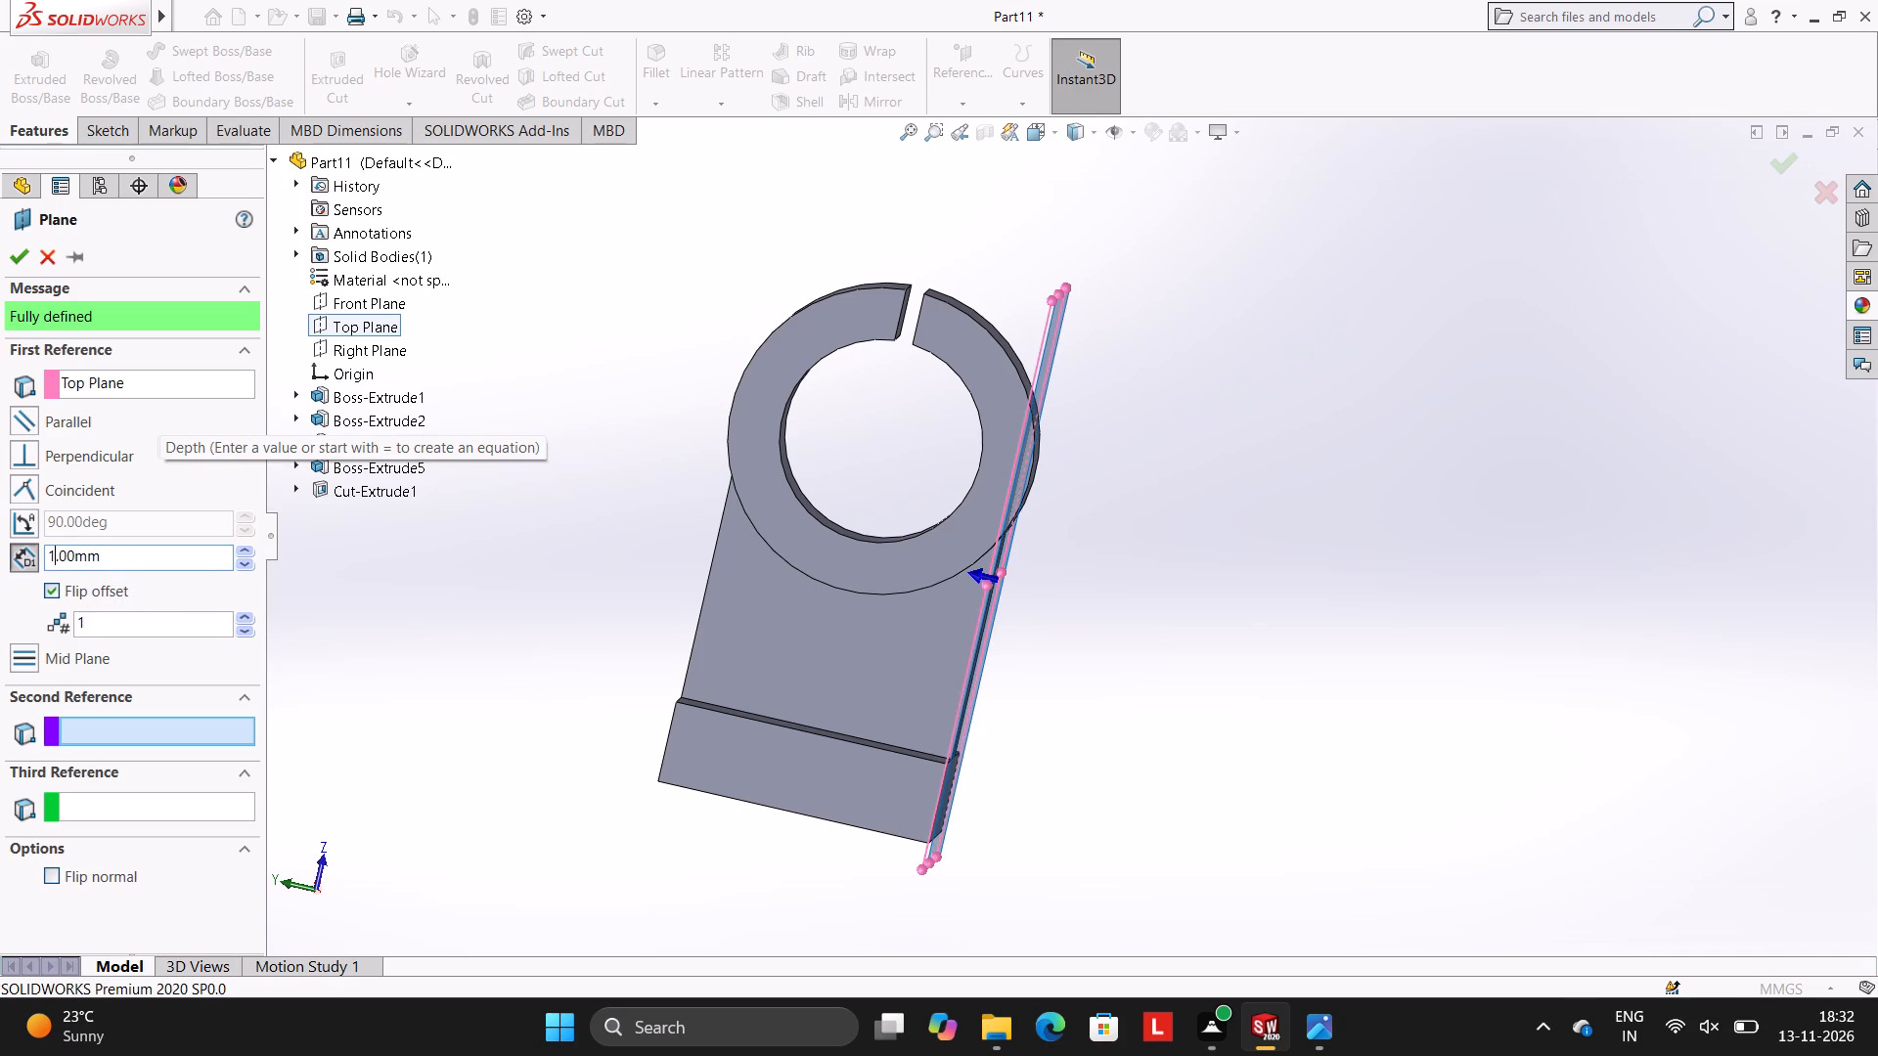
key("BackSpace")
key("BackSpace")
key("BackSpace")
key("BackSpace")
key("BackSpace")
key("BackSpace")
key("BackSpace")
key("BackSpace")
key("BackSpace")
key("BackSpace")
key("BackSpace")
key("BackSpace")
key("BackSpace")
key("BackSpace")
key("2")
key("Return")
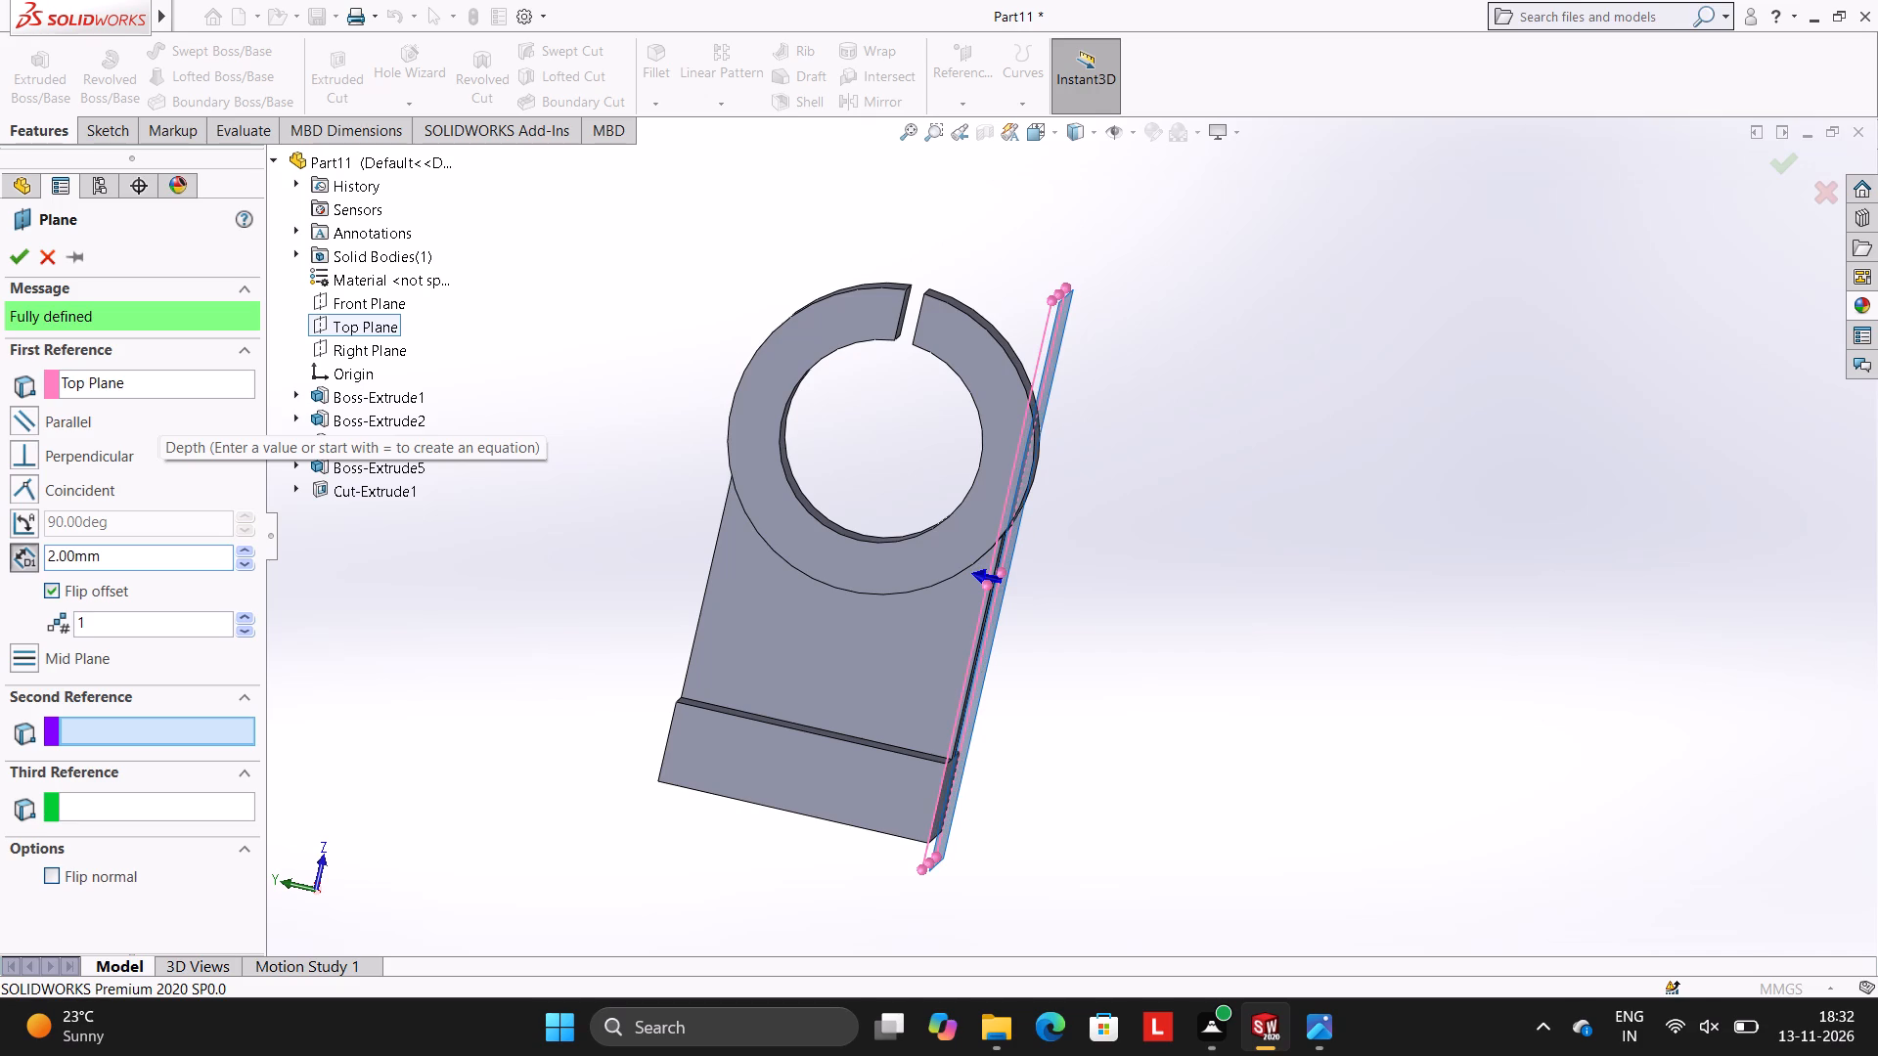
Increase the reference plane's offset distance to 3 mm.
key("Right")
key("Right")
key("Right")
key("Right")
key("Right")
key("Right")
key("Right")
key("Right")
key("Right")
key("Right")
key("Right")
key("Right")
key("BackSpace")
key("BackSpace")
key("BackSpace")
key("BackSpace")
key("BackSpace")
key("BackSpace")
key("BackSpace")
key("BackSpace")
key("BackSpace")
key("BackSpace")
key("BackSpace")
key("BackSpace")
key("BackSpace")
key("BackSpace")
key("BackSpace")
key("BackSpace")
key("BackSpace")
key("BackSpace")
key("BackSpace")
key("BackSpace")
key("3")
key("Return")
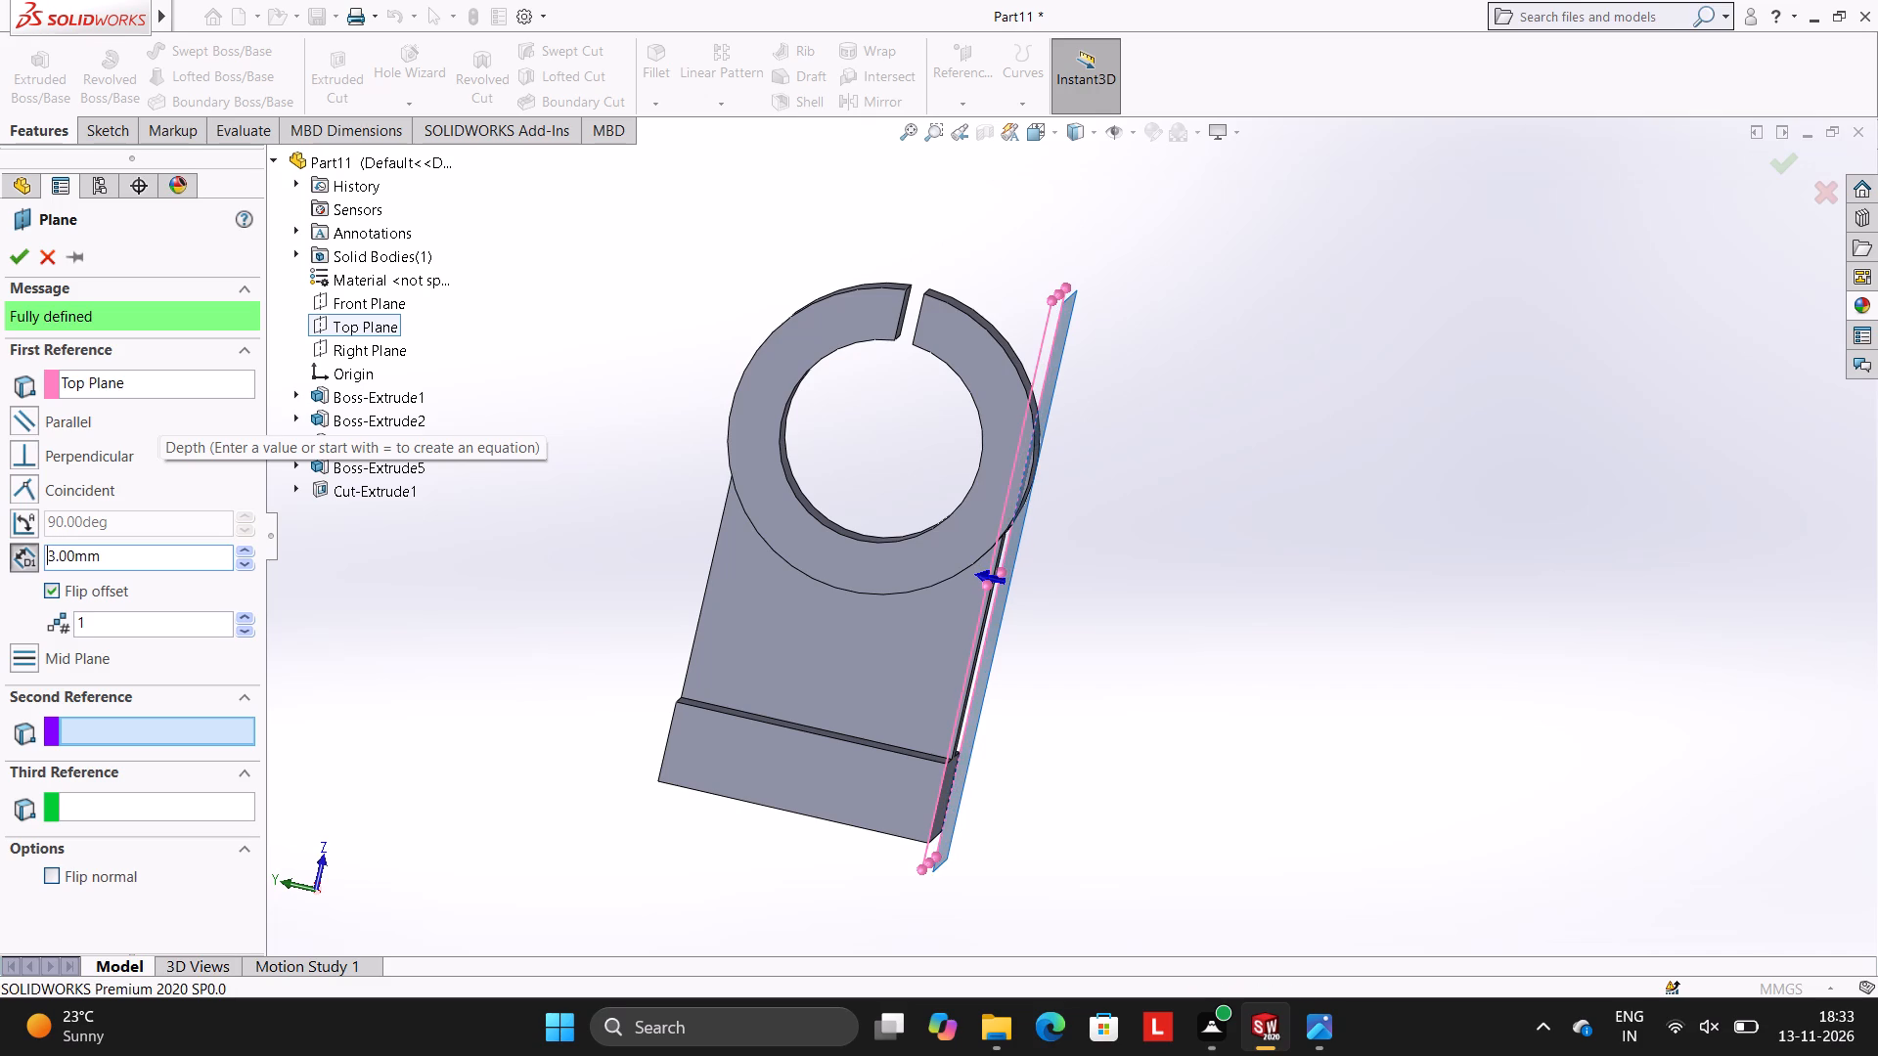
Set the reference plane's offset distance to 4 mm.
key("Right")
key("Right")
key("Right")
key("Right")
key("Right")
key("Right")
key("Right")
key("Right")
key("Right")
key("Right")
key("Right")
key("Right")
key("BackSpace")
key("BackSpace")
key("BackSpace")
key("BackSpace")
key("BackSpace")
key("BackSpace")
key("BackSpace")
key("BackSpace")
key("BackSpace")
key("BackSpace")
key("BackSpace")
key("BackSpace")
key("BackSpace")
key("4")
key("Return")
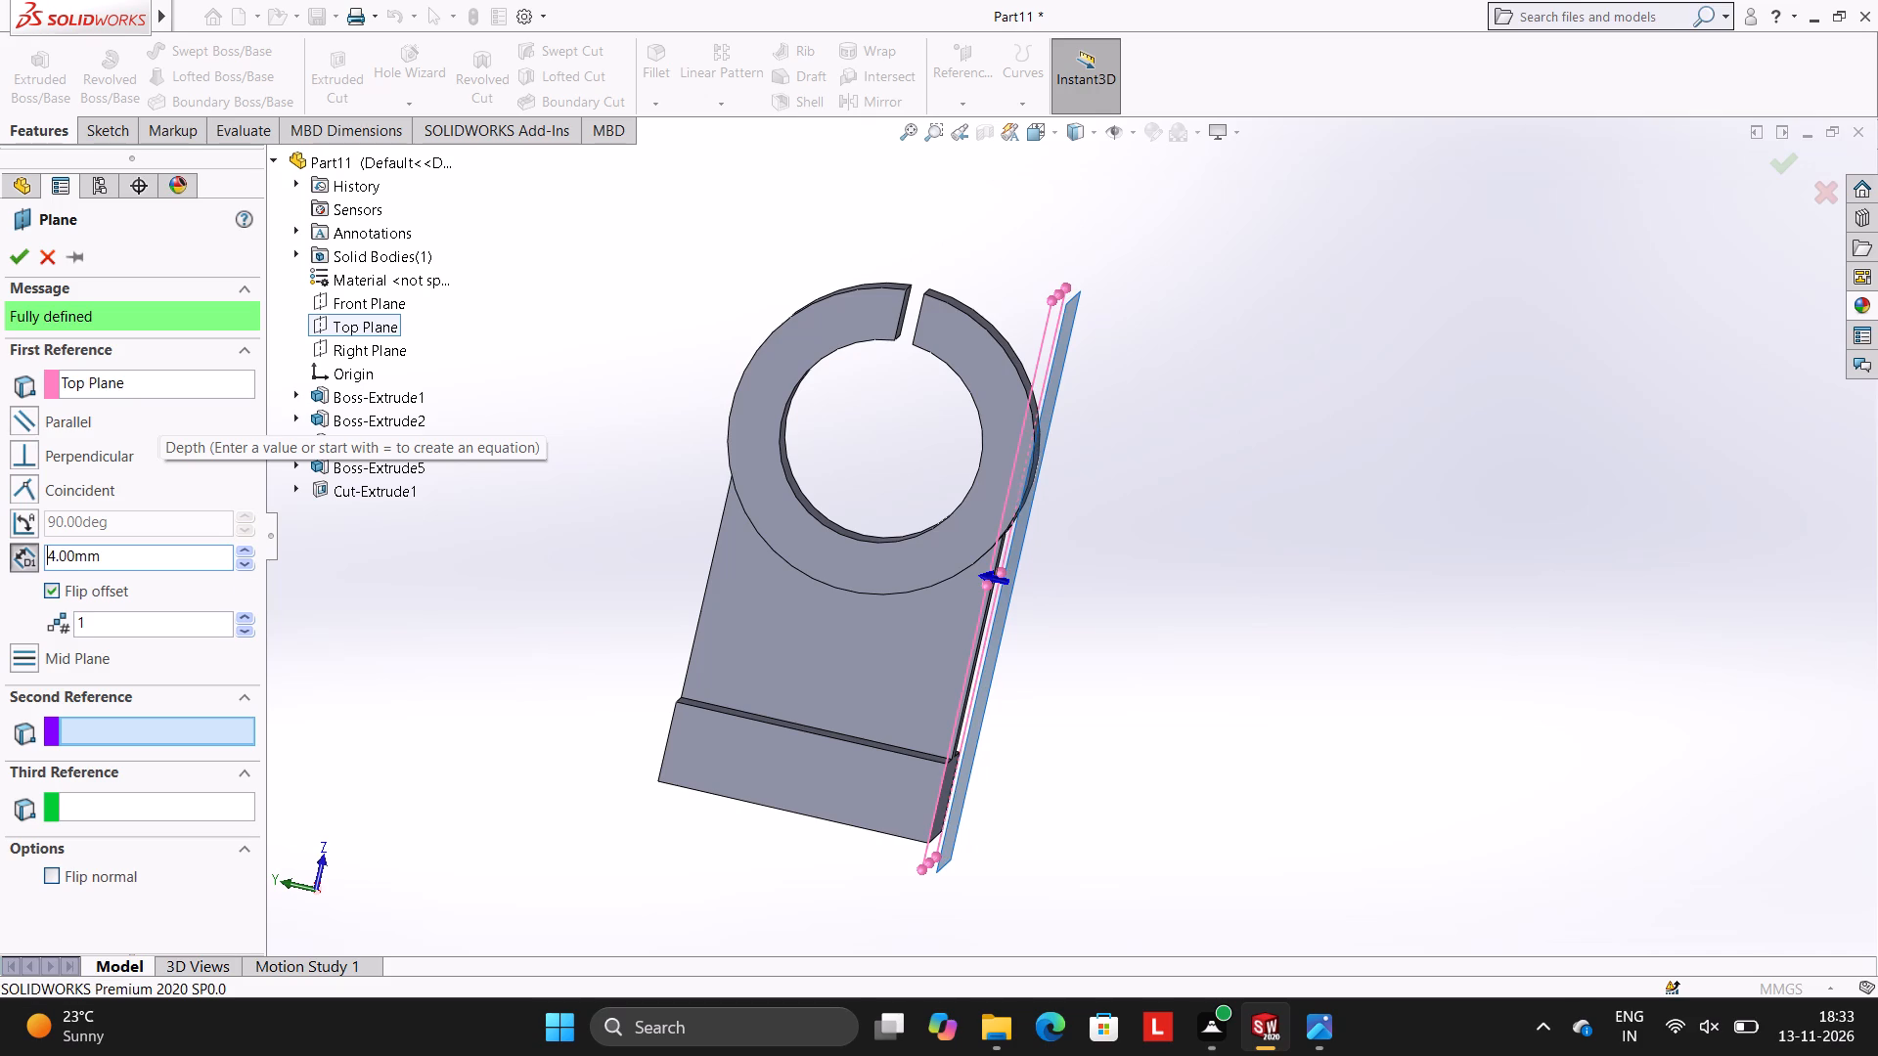
Check the previewed plane's position against the boss's outer surface and accept the reference plane.
scroll(1031, 563, "up", 2)
middle_click(1214, 576)
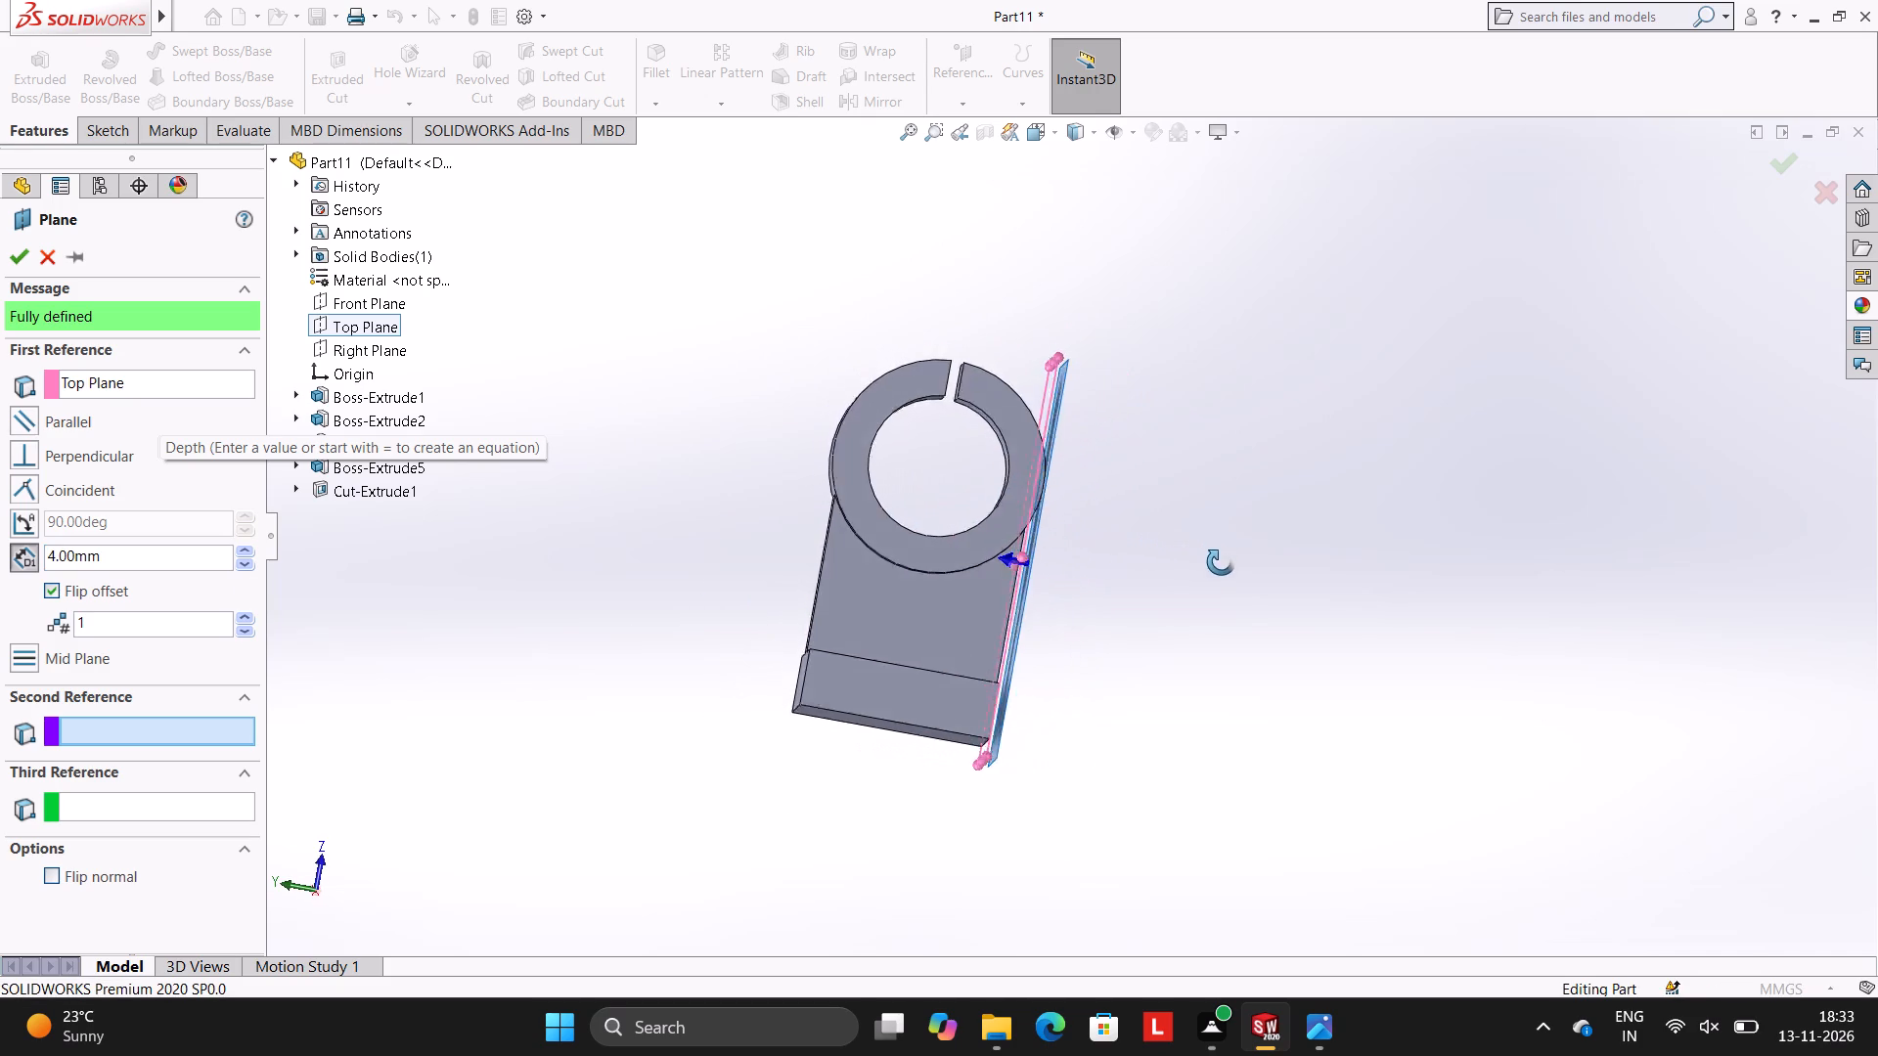
scroll(1121, 489, "down", 3)
scroll(1120, 491, "up", 3)
middle_click_drag(1120, 490, 1099, 683)
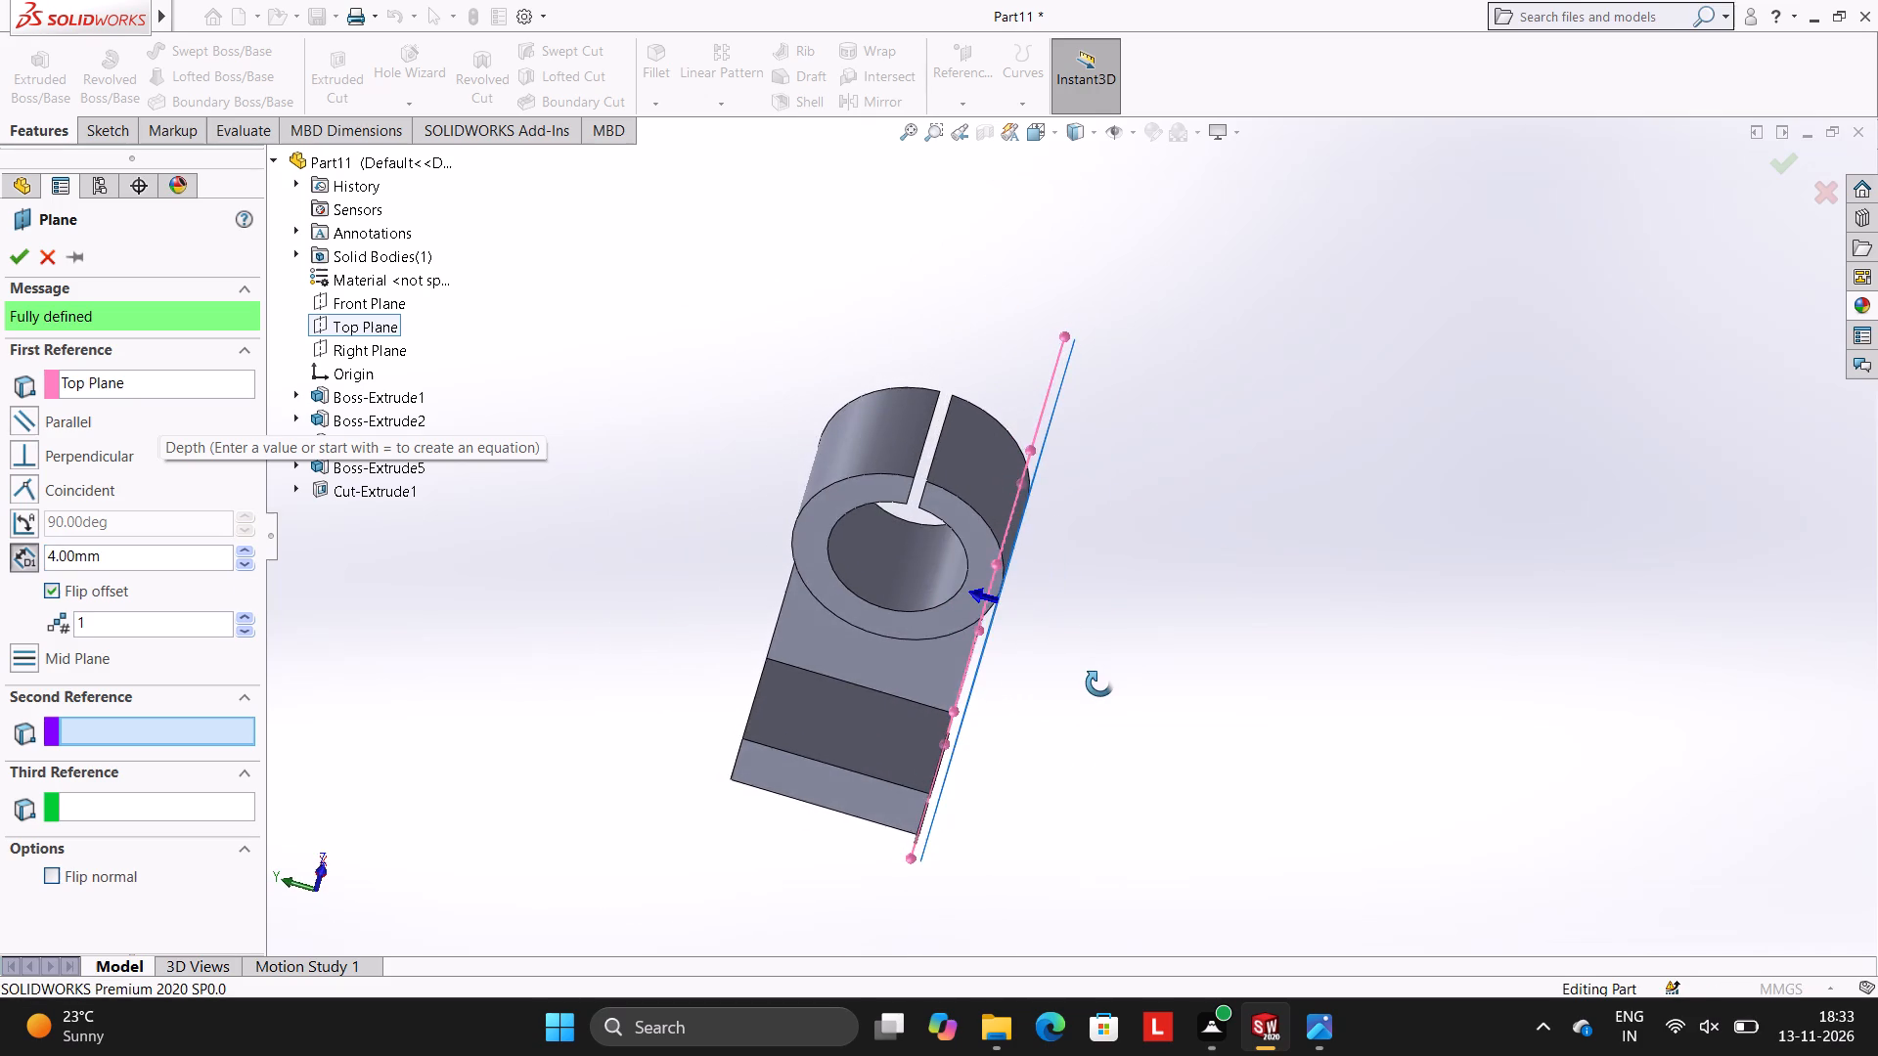
middle_click_drag(1099, 683, 1106, 470)
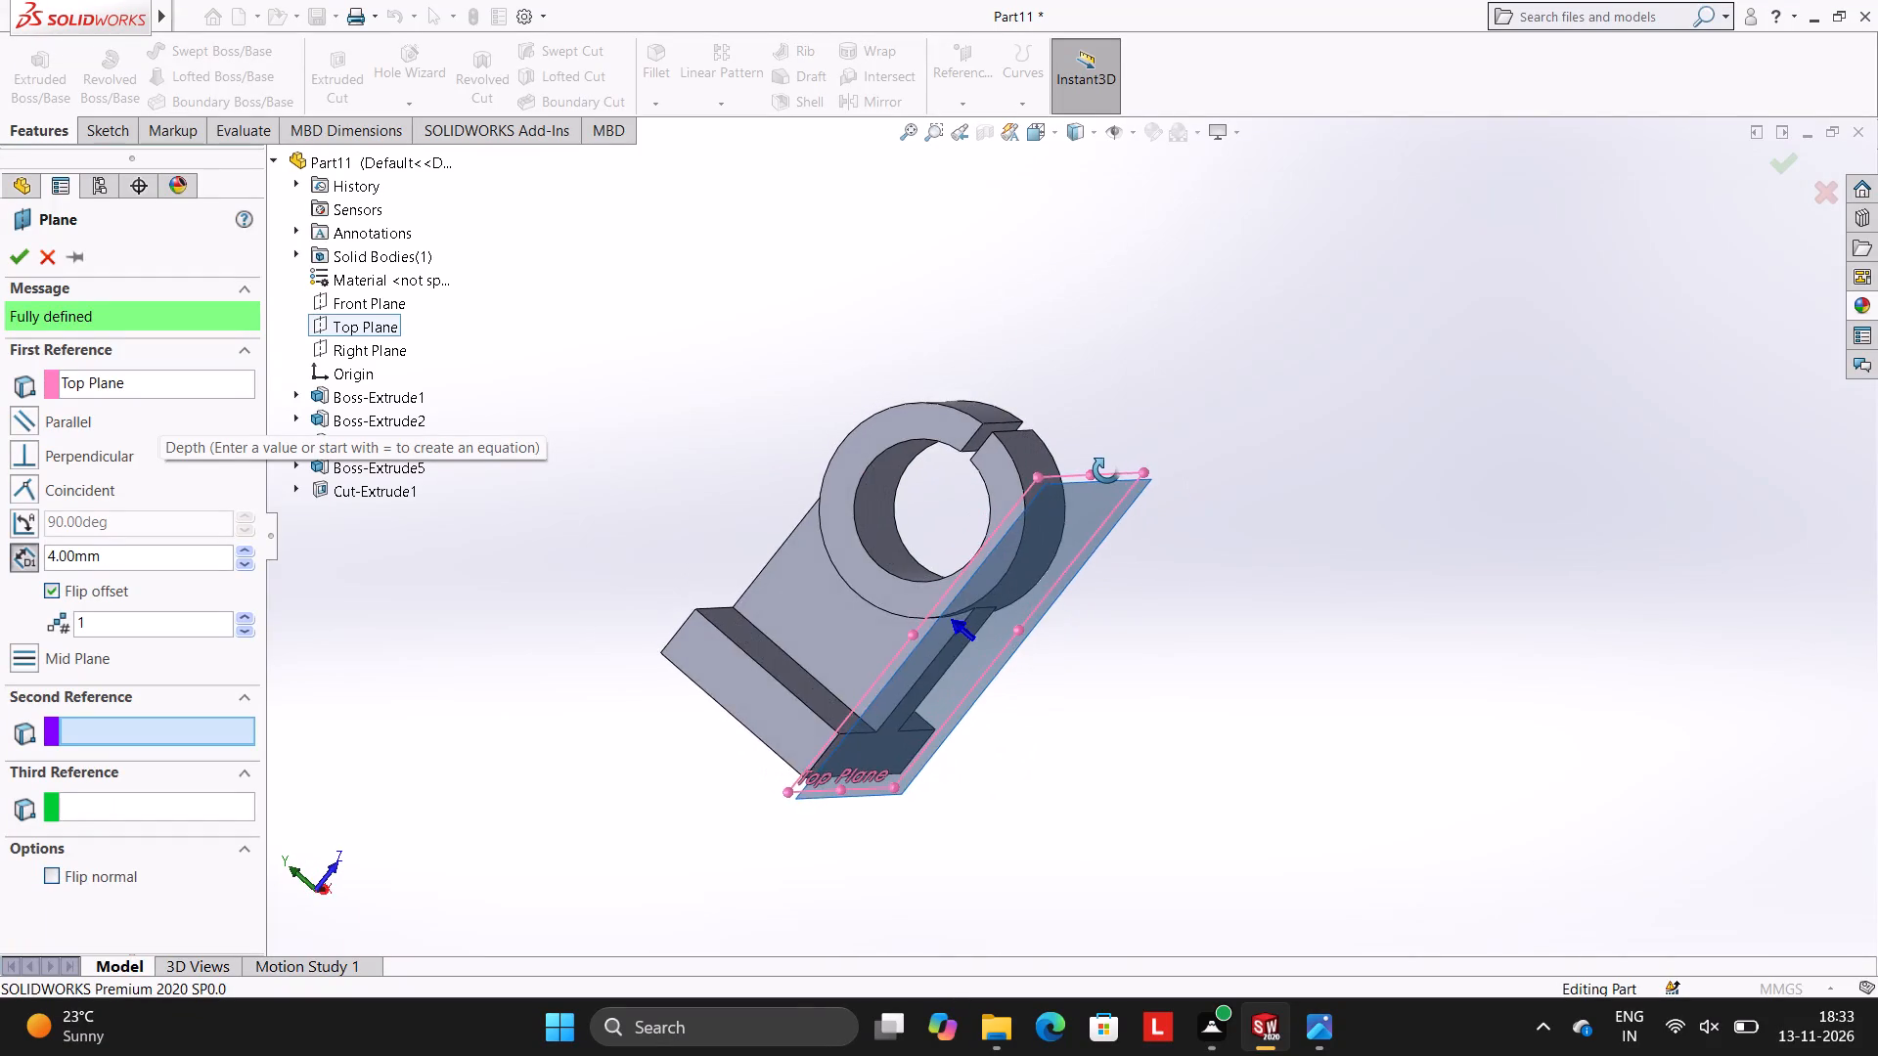
middle_click_drag(1106, 470, 1145, 469)
scroll(1146, 523, "down", 3)
scroll(1176, 629, "up", 3)
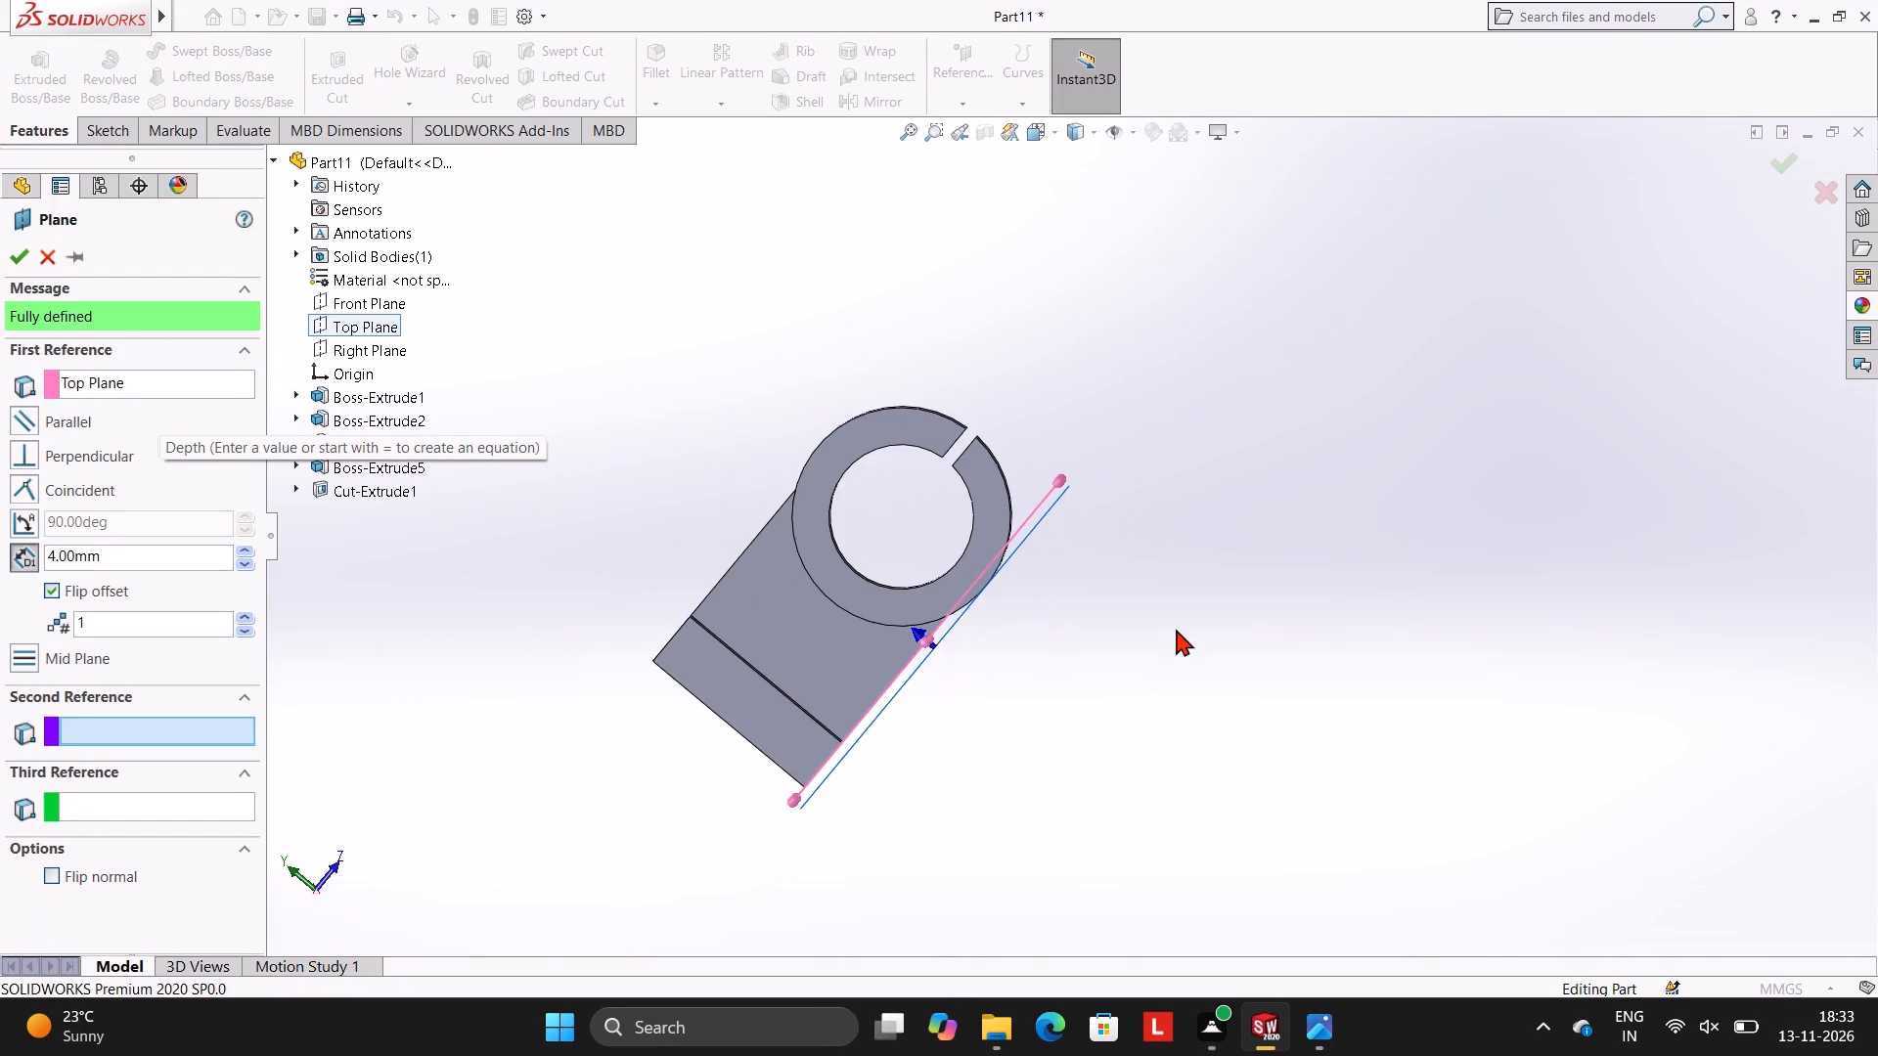
middle_click_drag(1145, 630, 1128, 631)
scroll(1078, 552, "down", 3)
scroll(1094, 531, "up", 1)
middle_click_drag(1192, 514, 1214, 517)
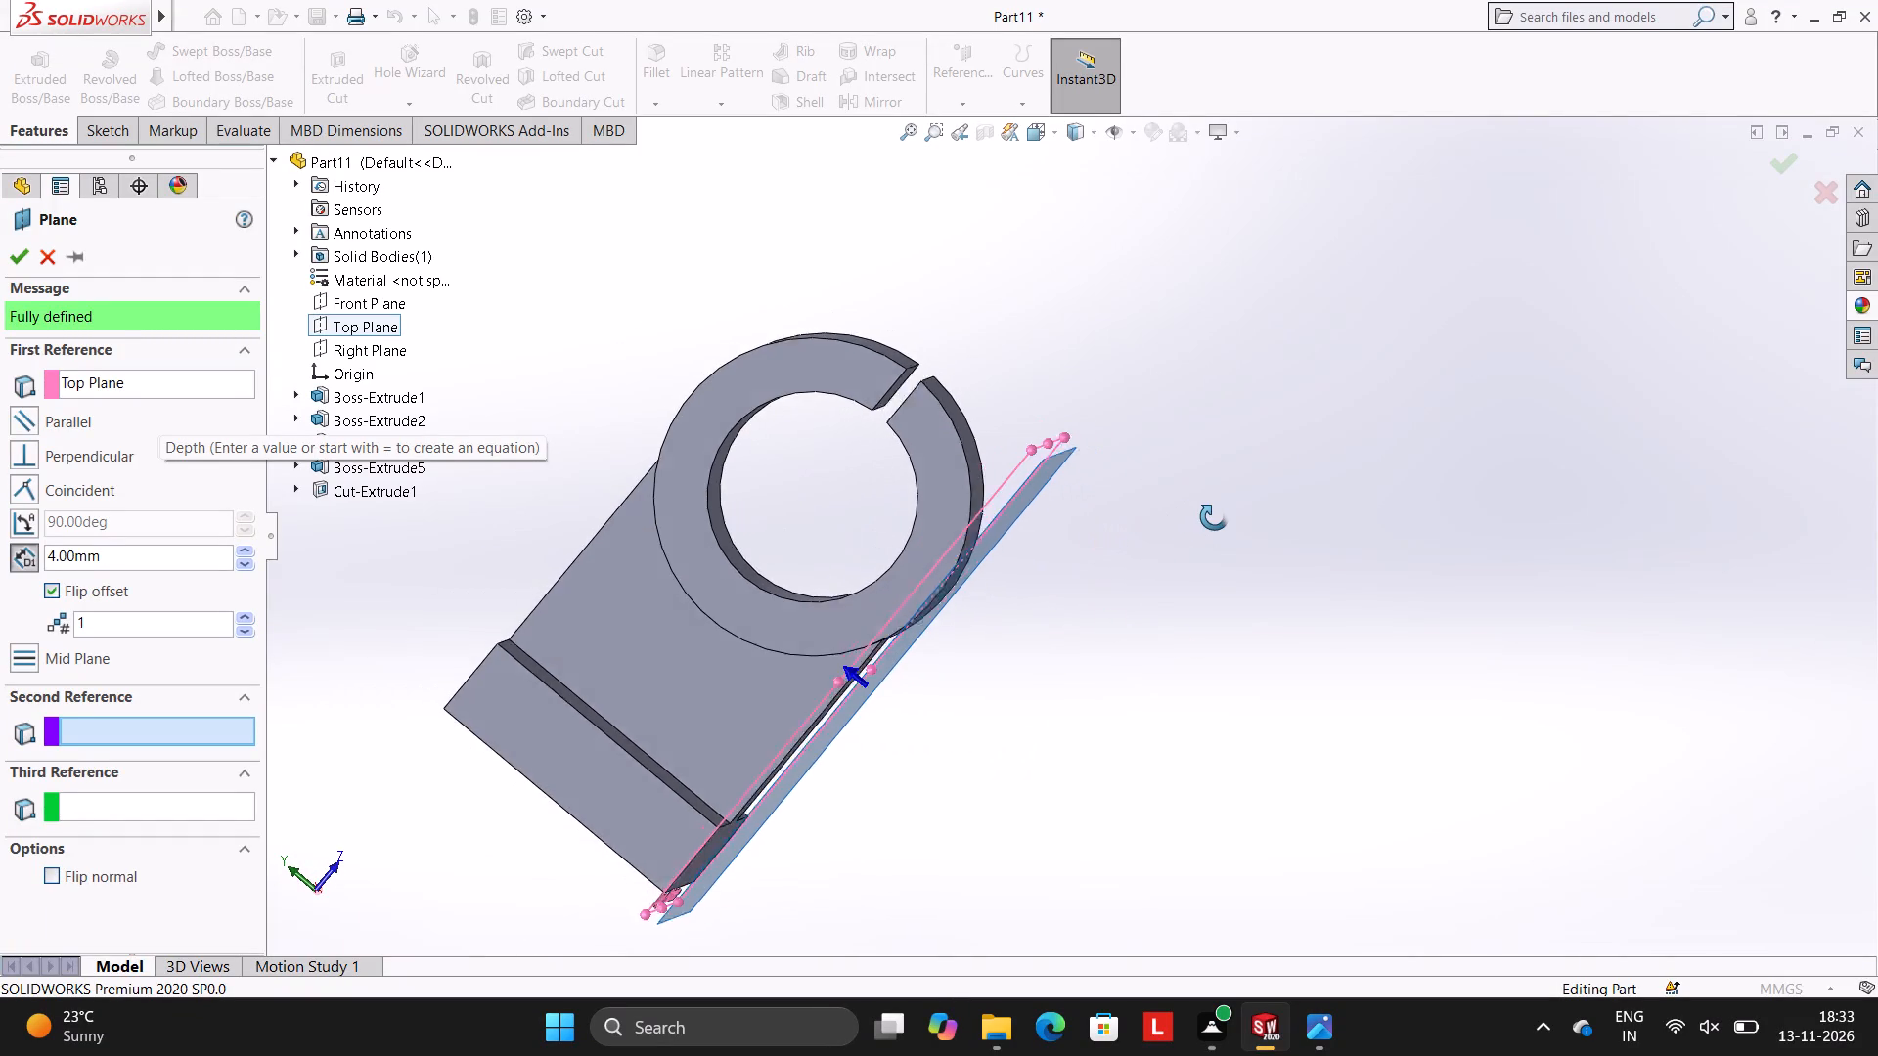
middle_click_drag(1214, 517, 1209, 520)
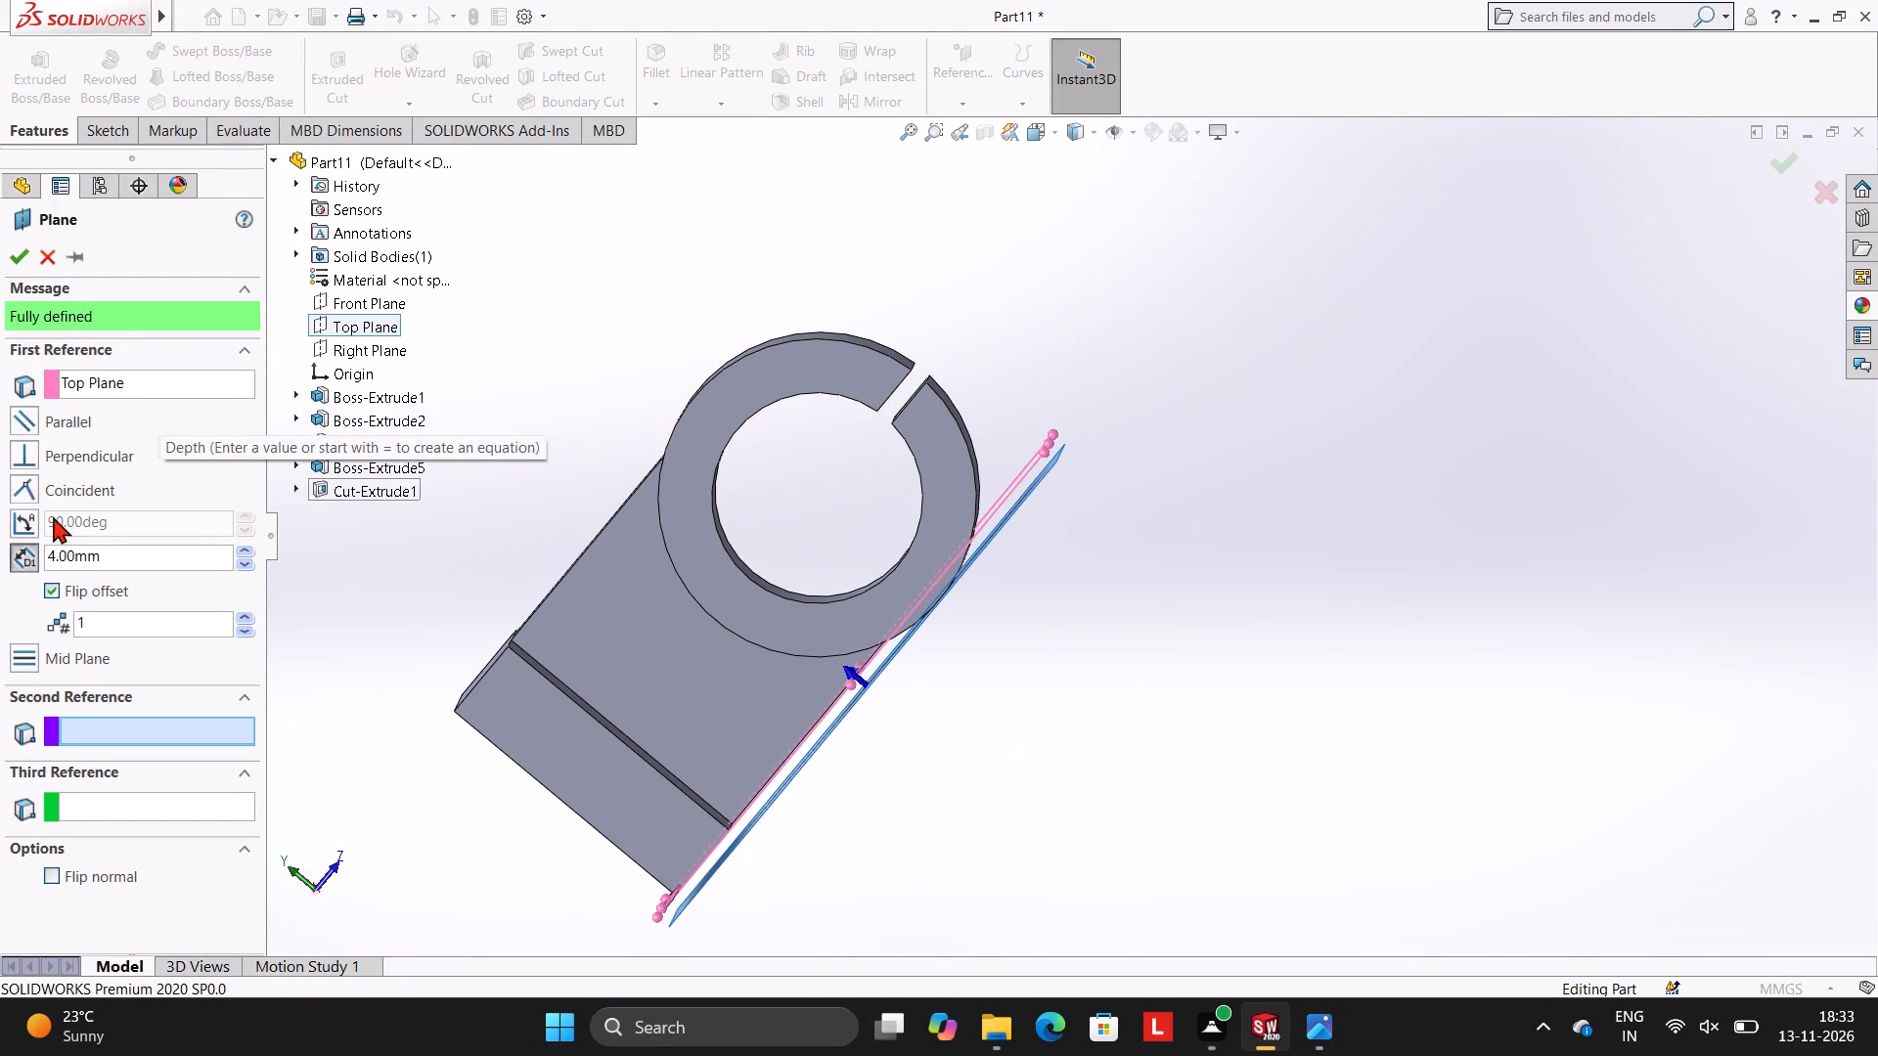
left_click(22, 257)
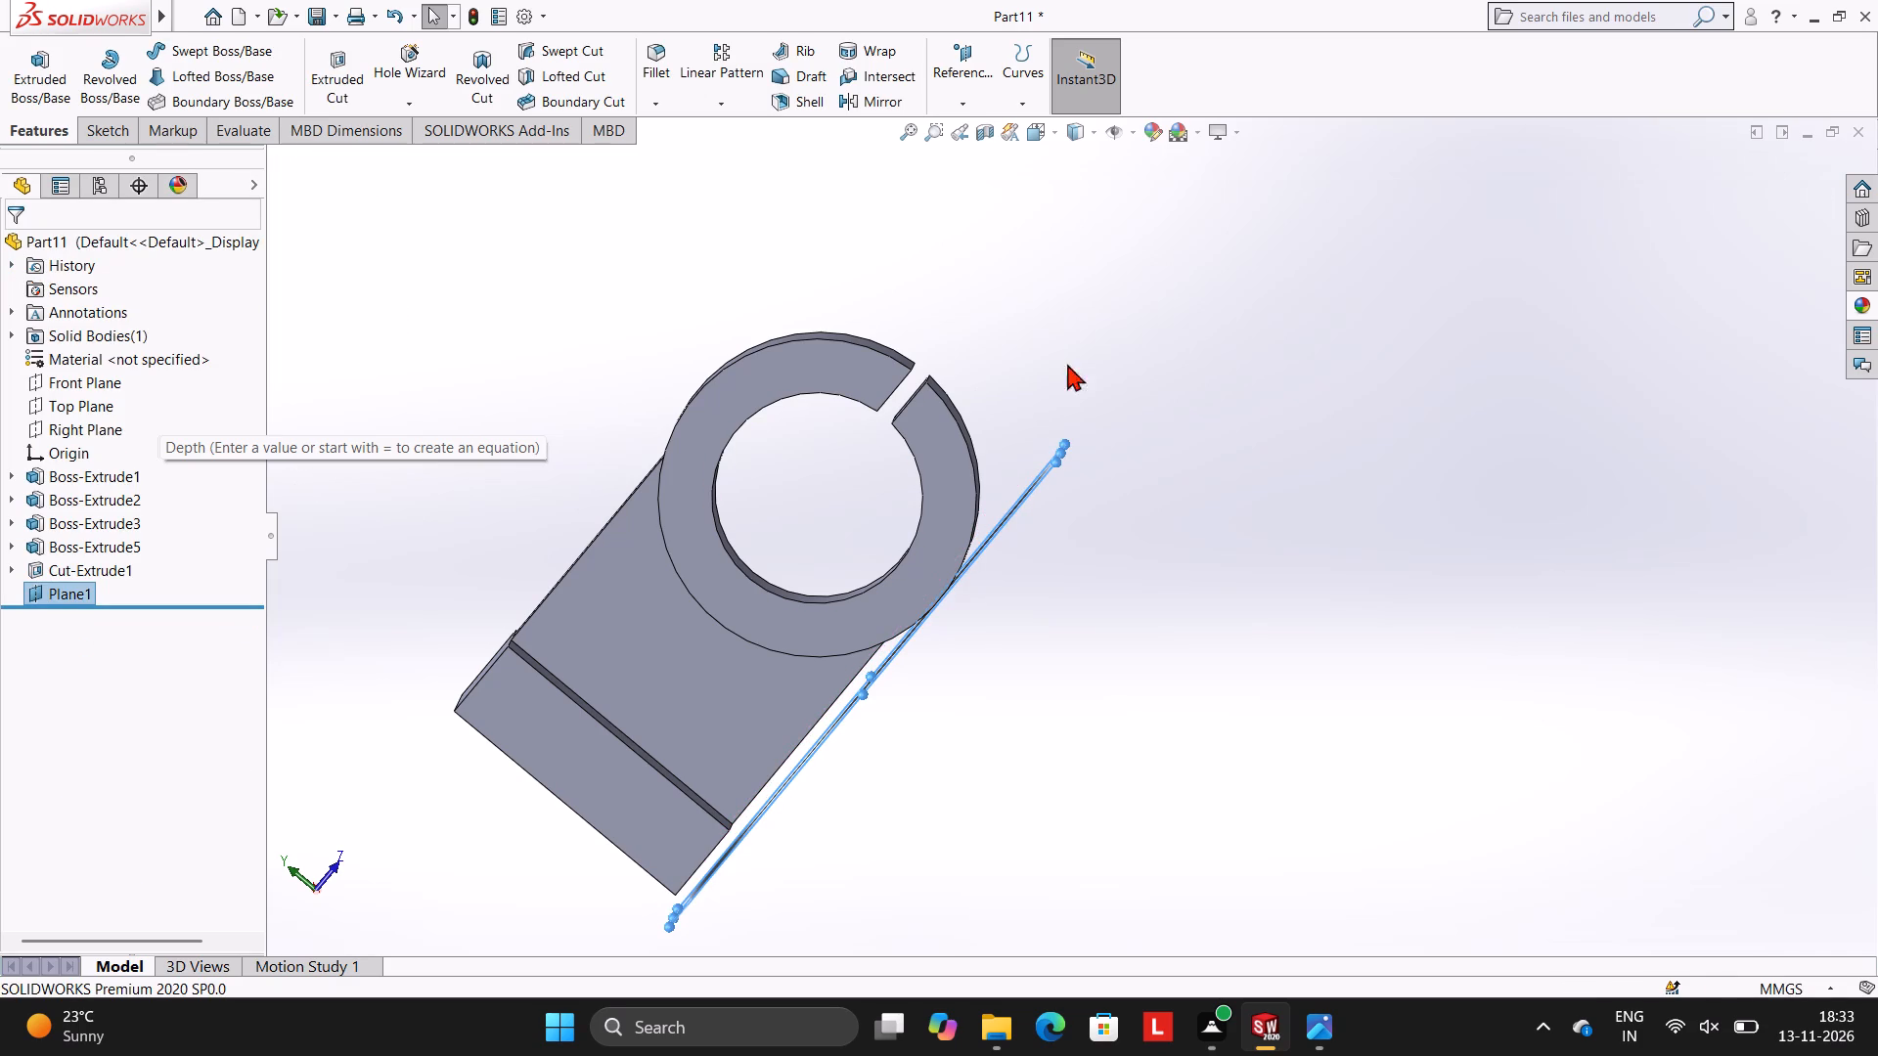
Start a sketch on the new offset reference plane, viewed normal to it.
left_click(1089, 352)
middle_click_drag(1322, 506, 1265, 431)
middle_click_drag(1347, 515, 1355, 464)
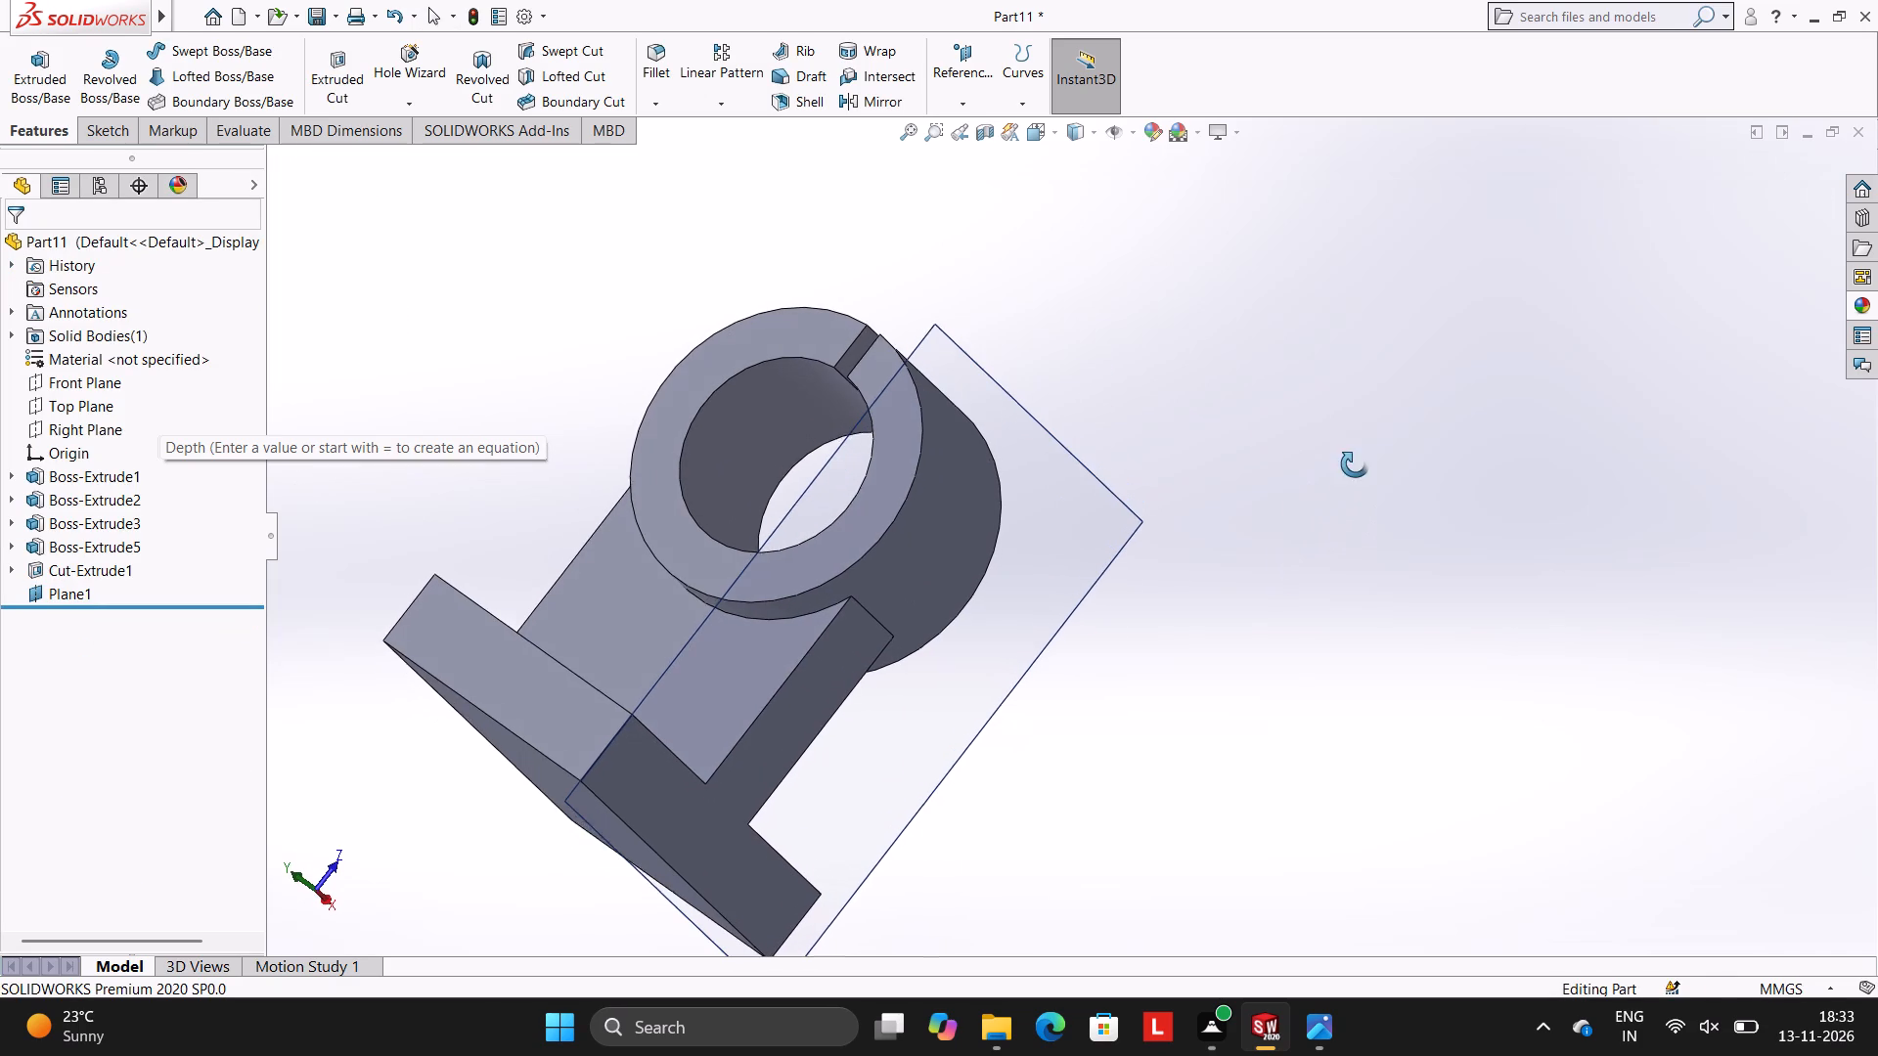
middle_click_drag(1355, 464, 1352, 464)
middle_click_drag(1323, 457, 1287, 460)
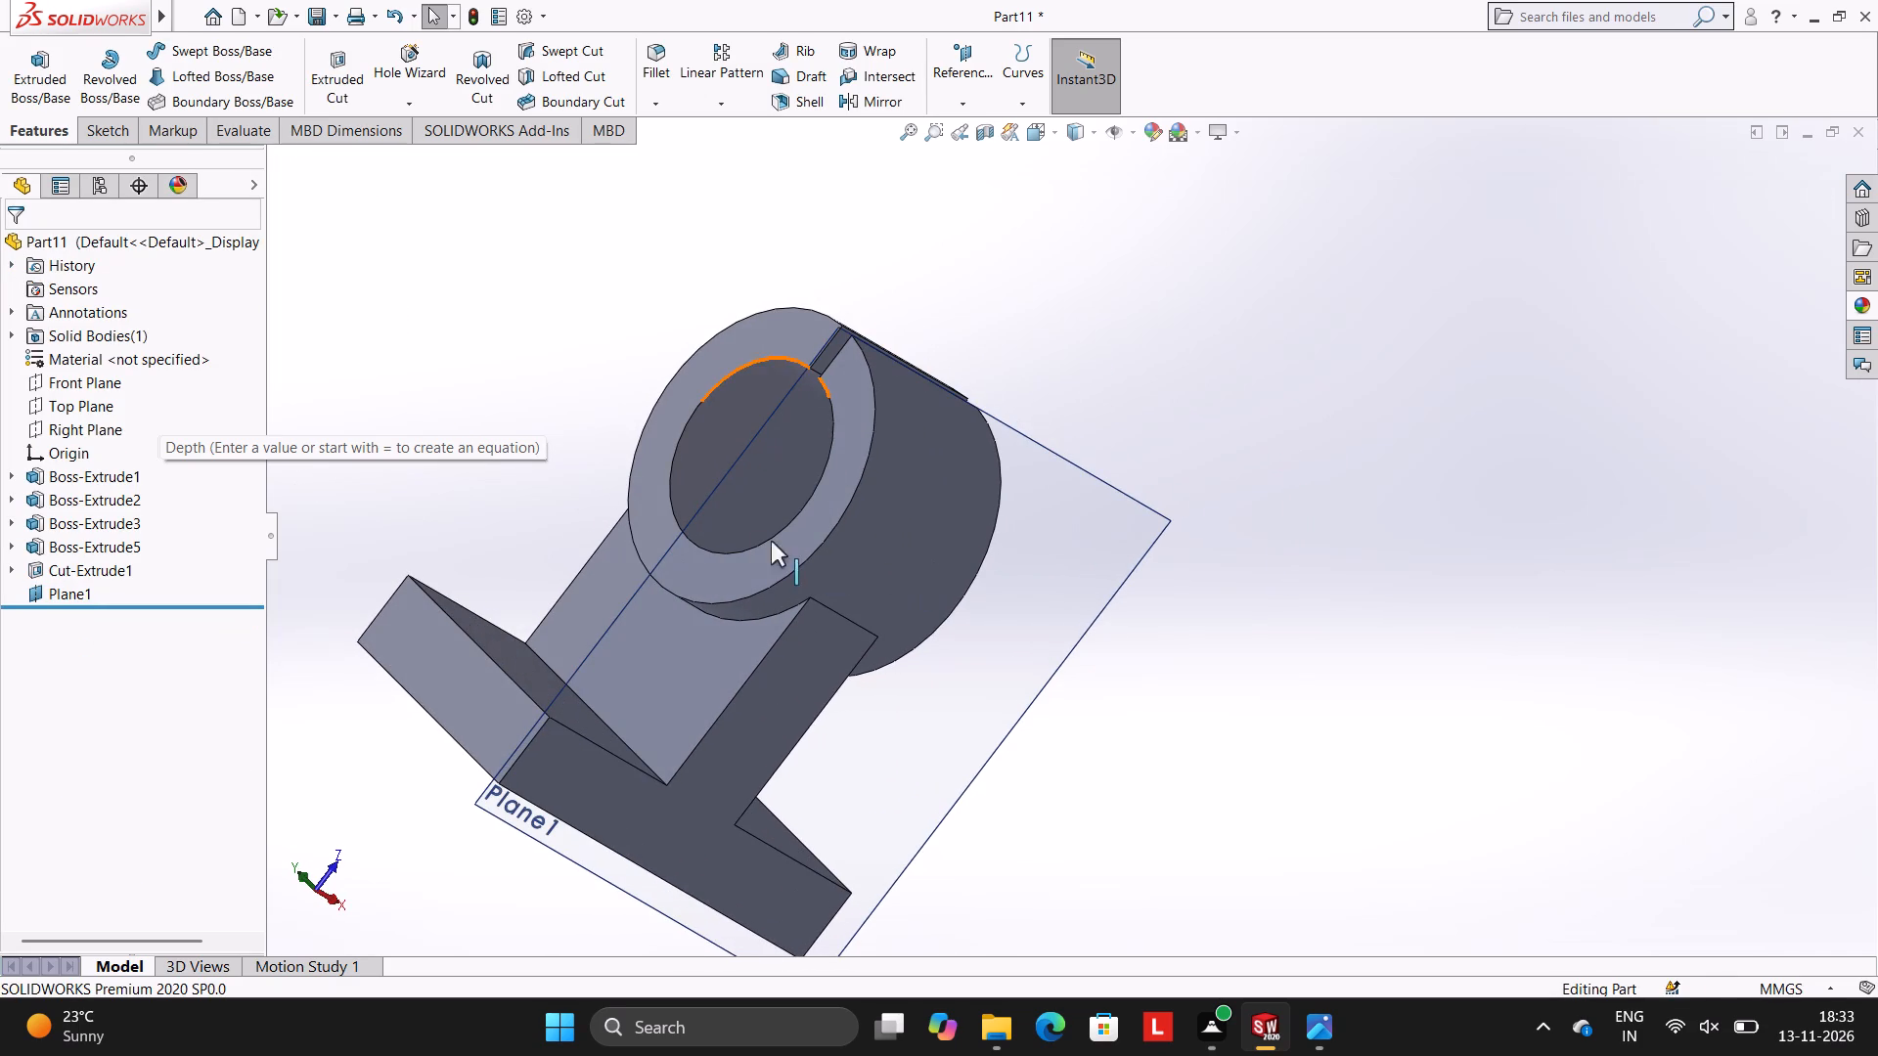
left_click(1089, 520)
left_click(1180, 461)
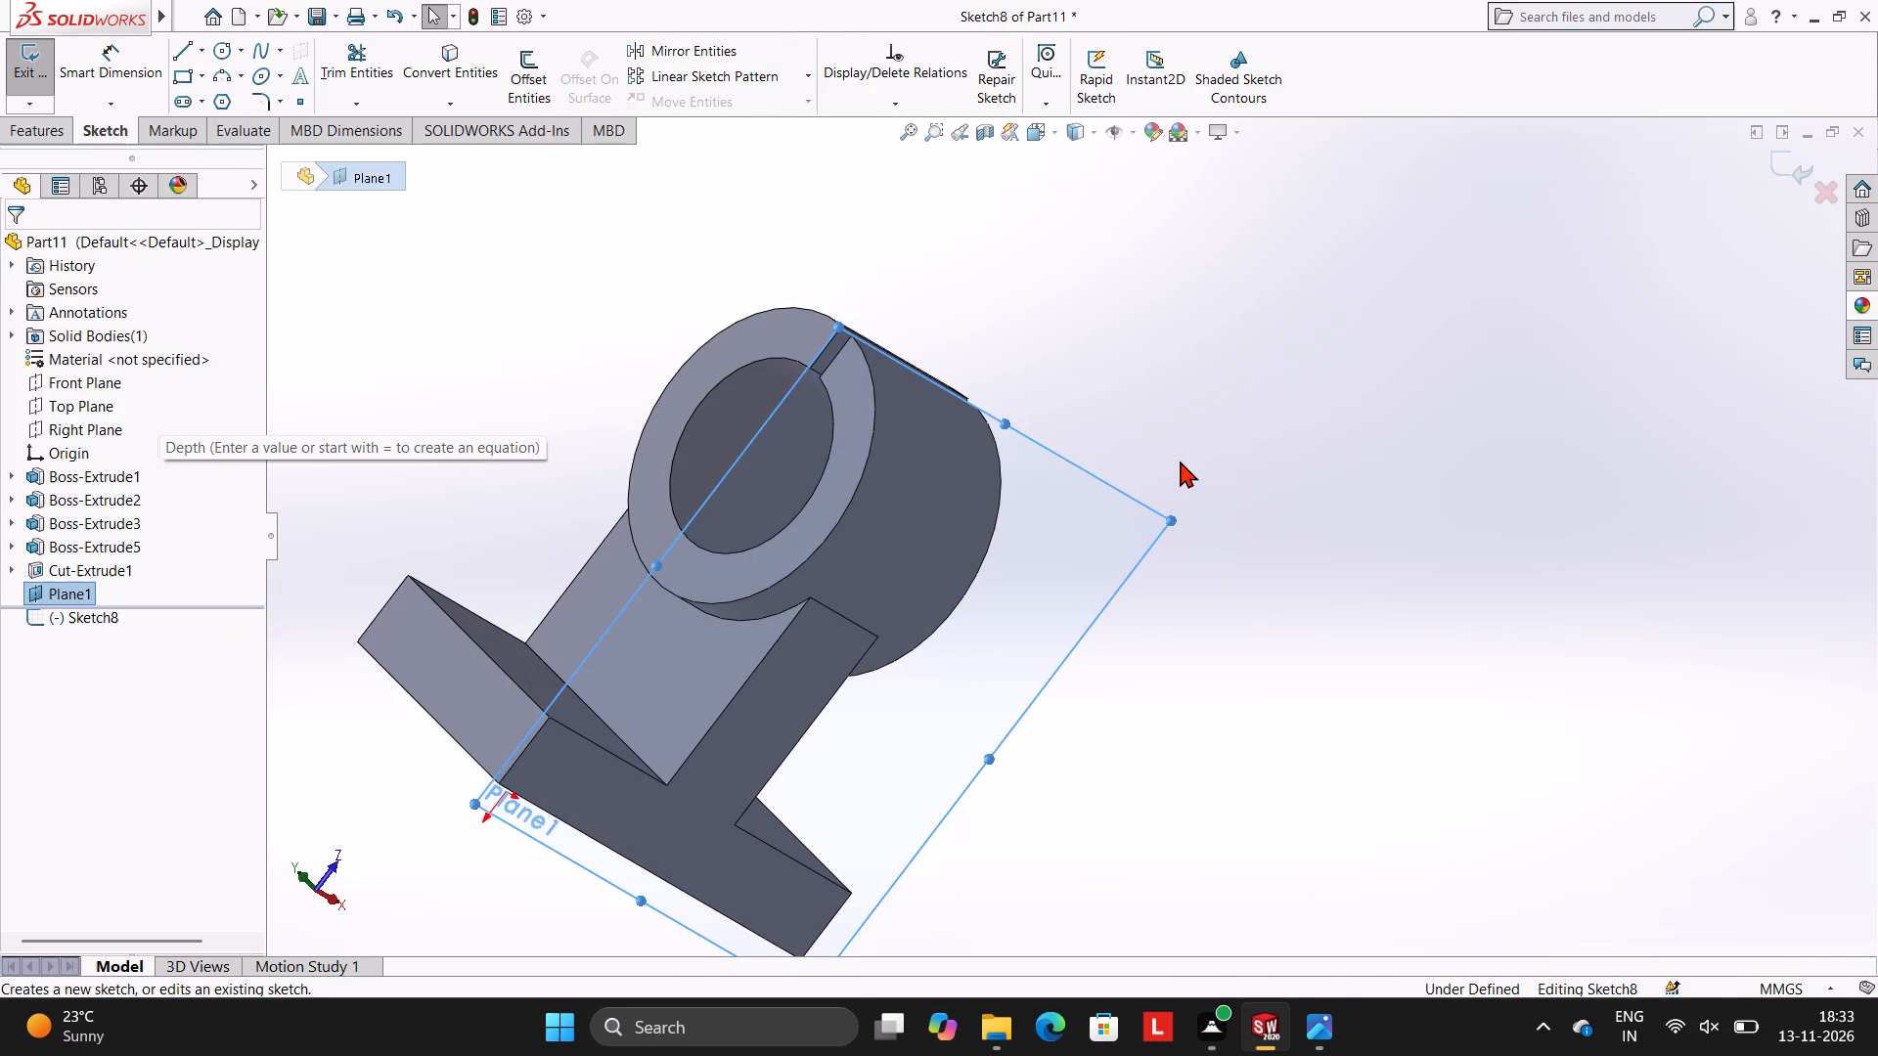
key("ctrl+8")
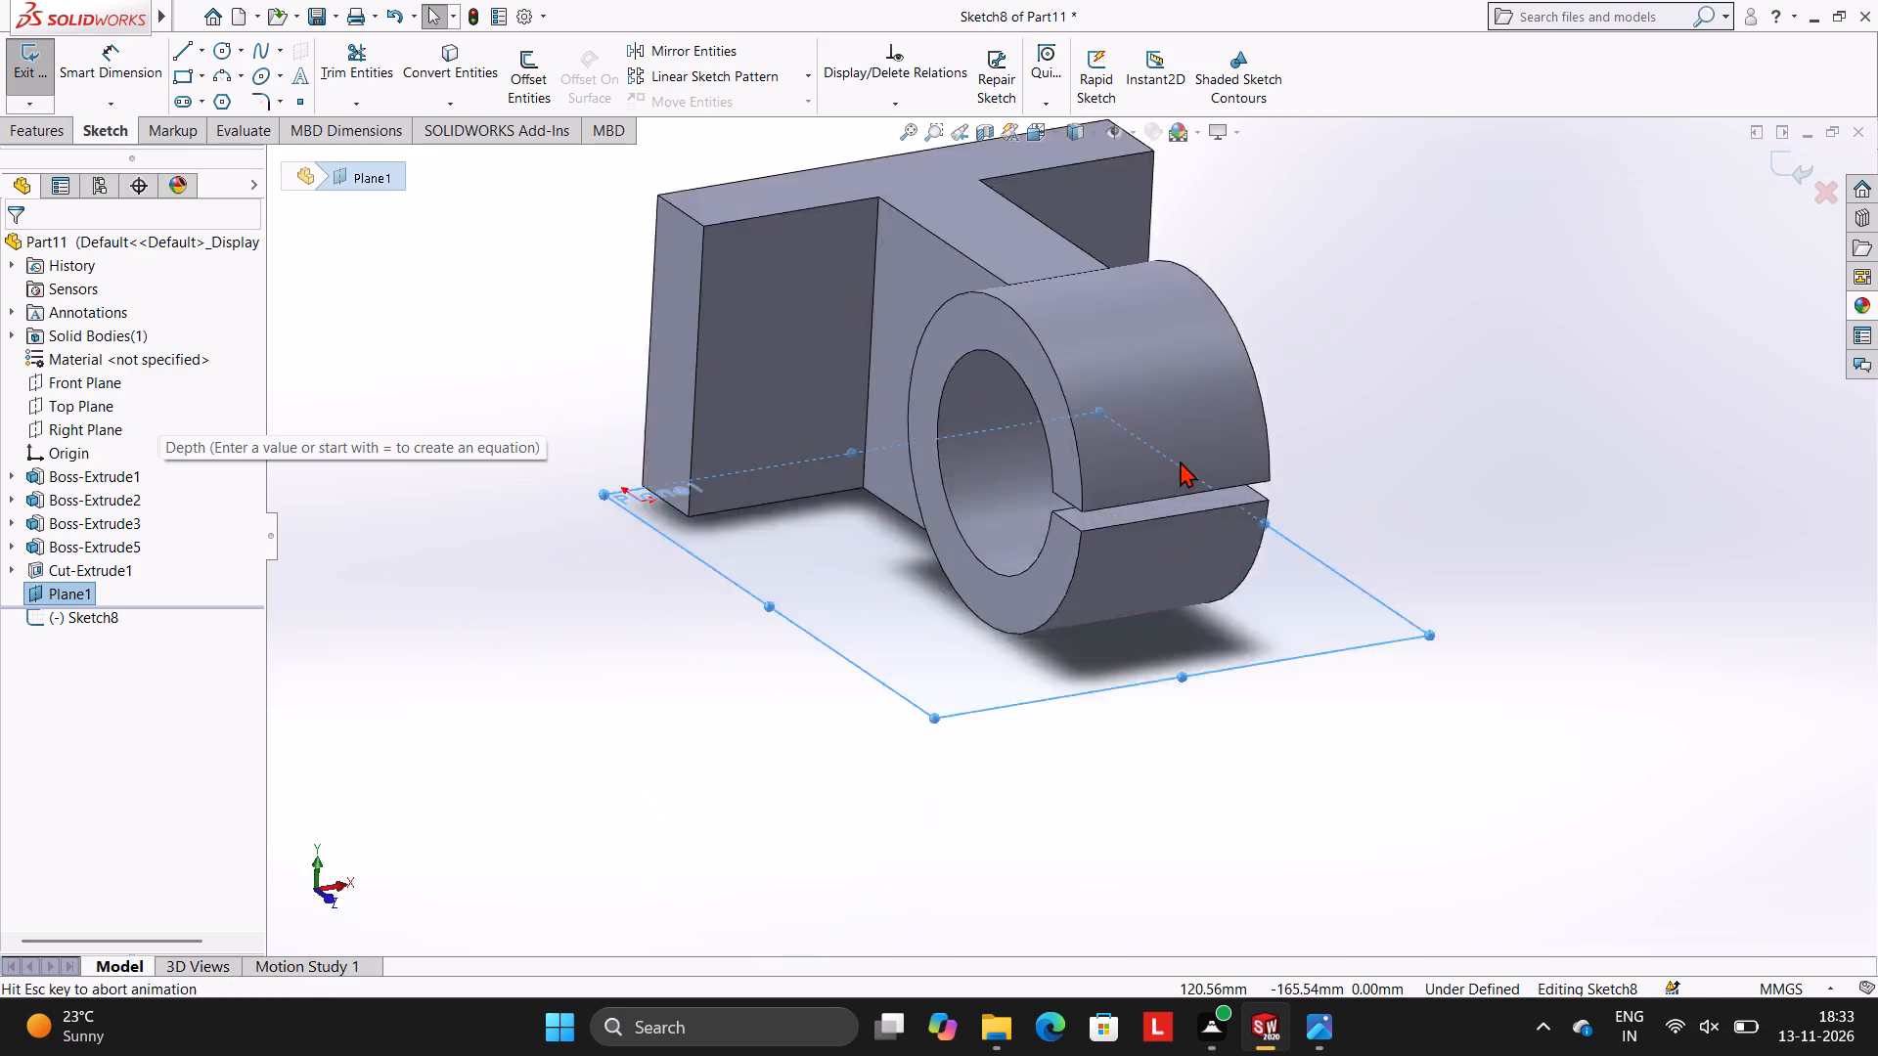
key("ctrl+8")
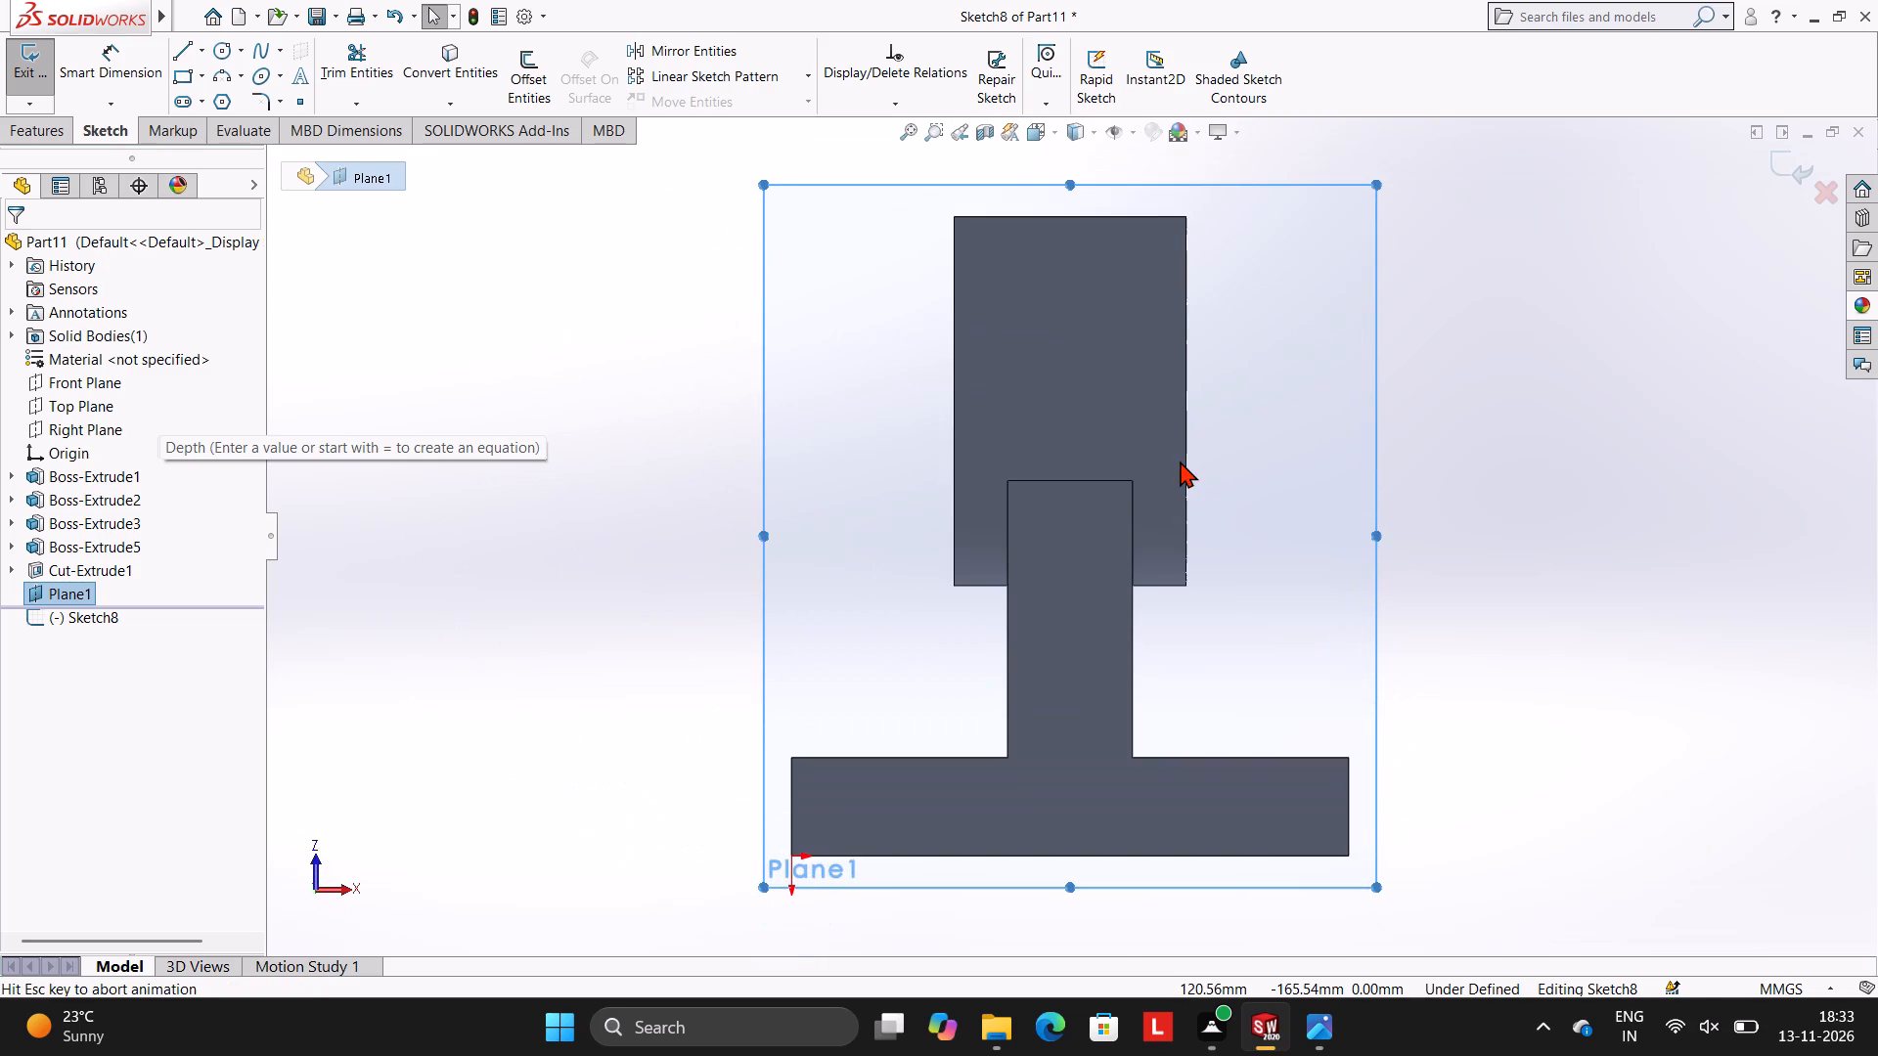
Extend the reference plane's displayed border farther beyond the top of the boss.
scroll(1182, 402, "up", 4)
scroll(1152, 330, "down", 3)
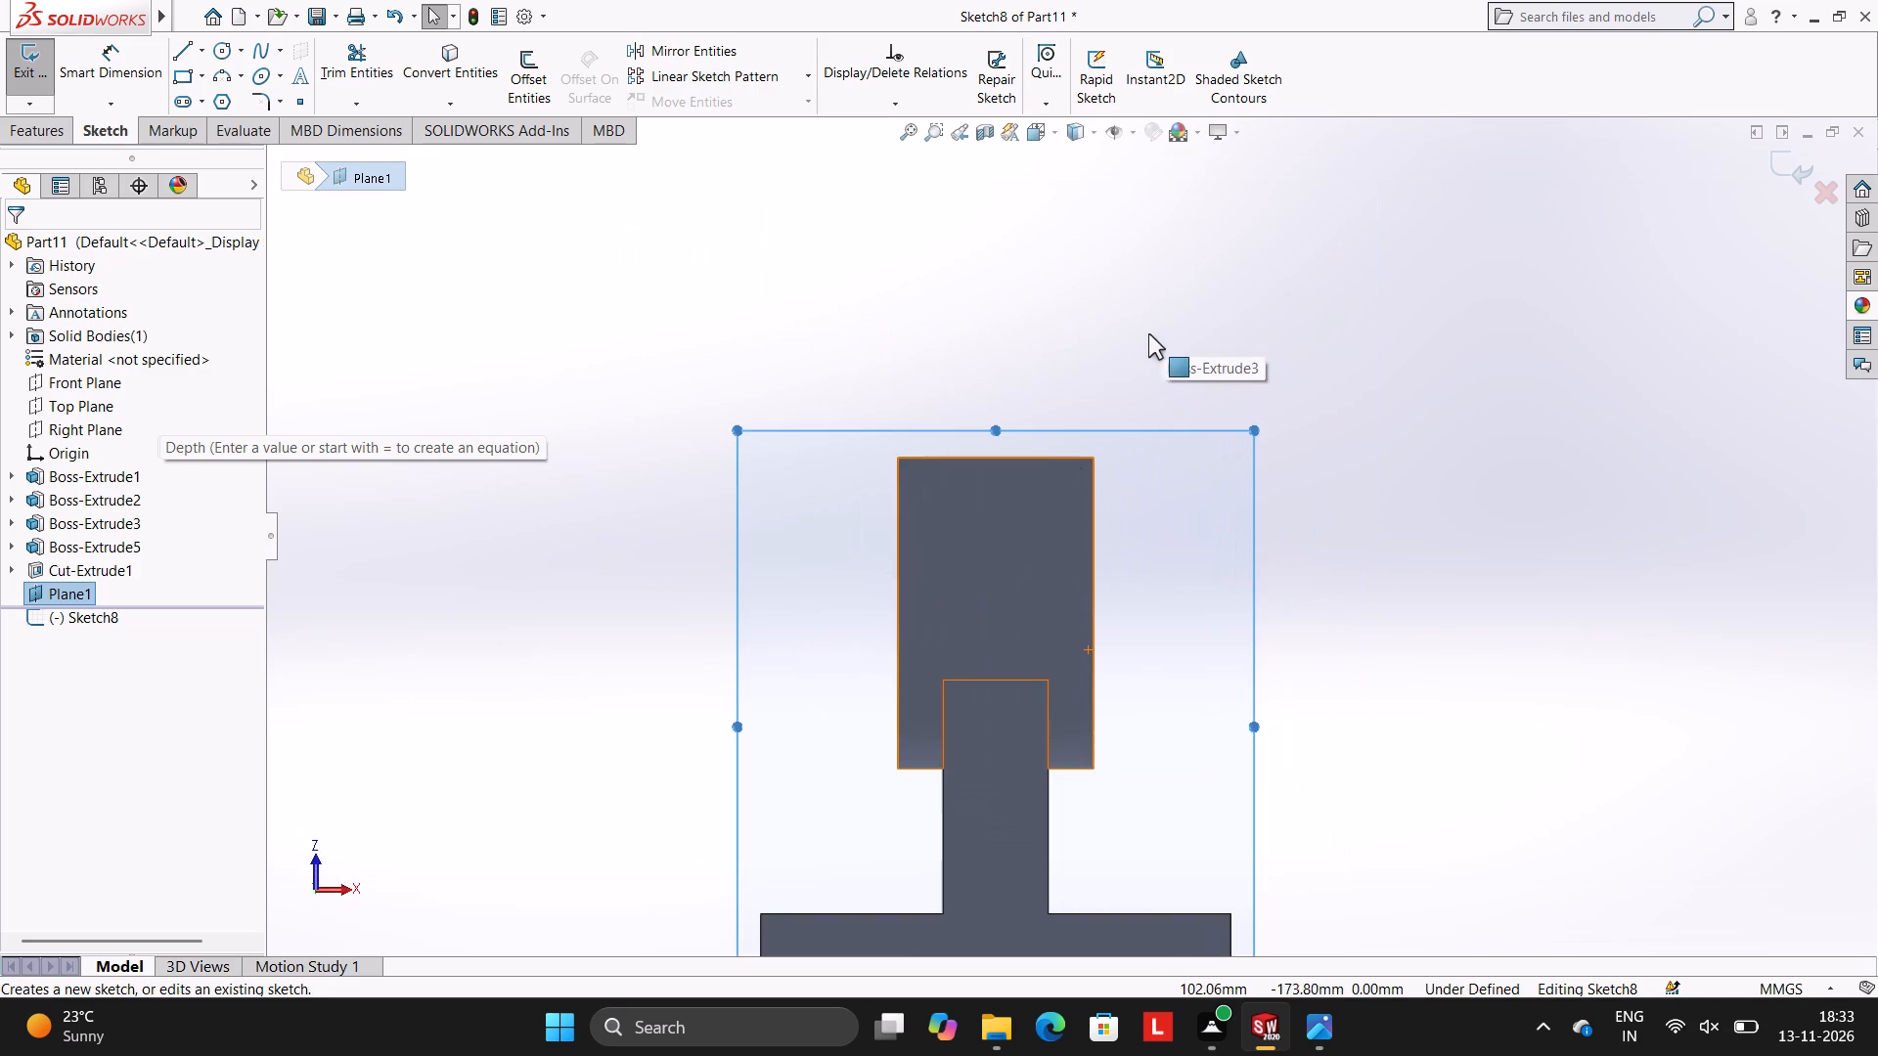
scroll(1060, 462, "down", 3)
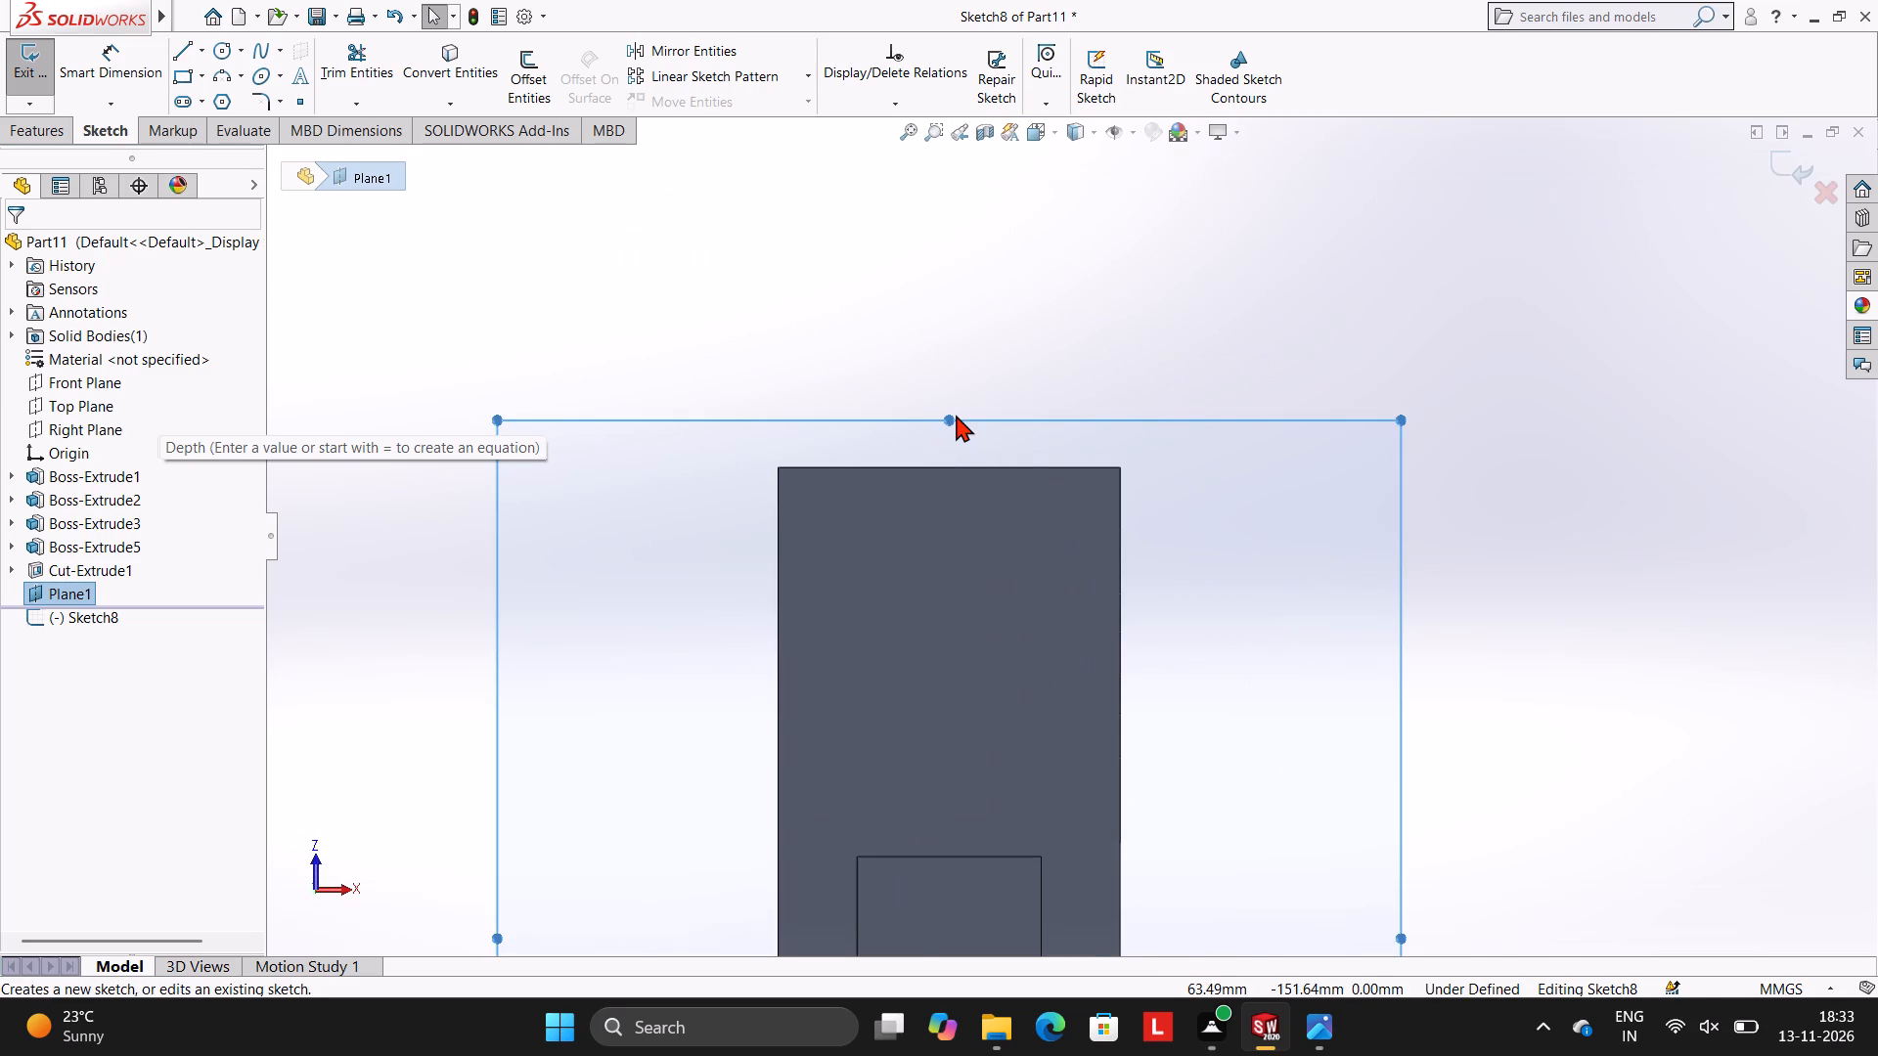
left_click_drag(951, 415, 947, 212)
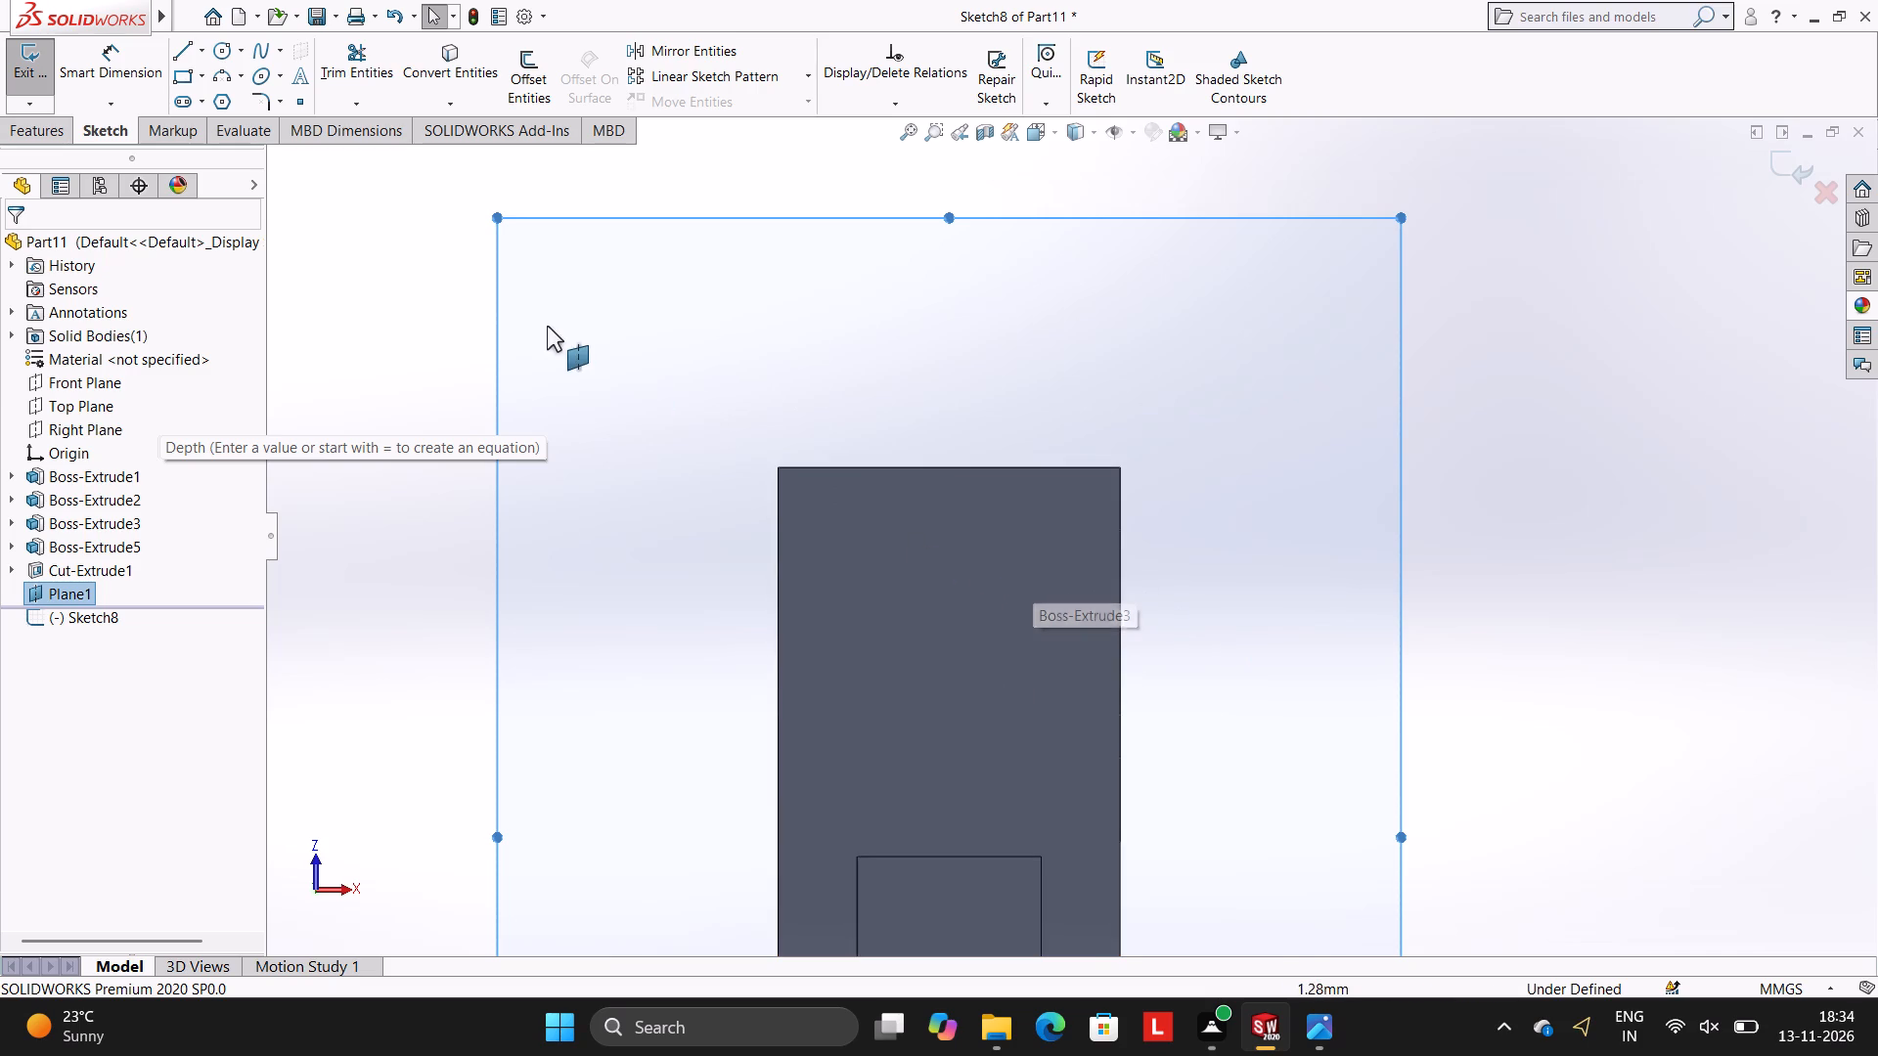
Sketch a 28 mm horizontal line across the wall's width where it meets the base.
left_click(184, 53)
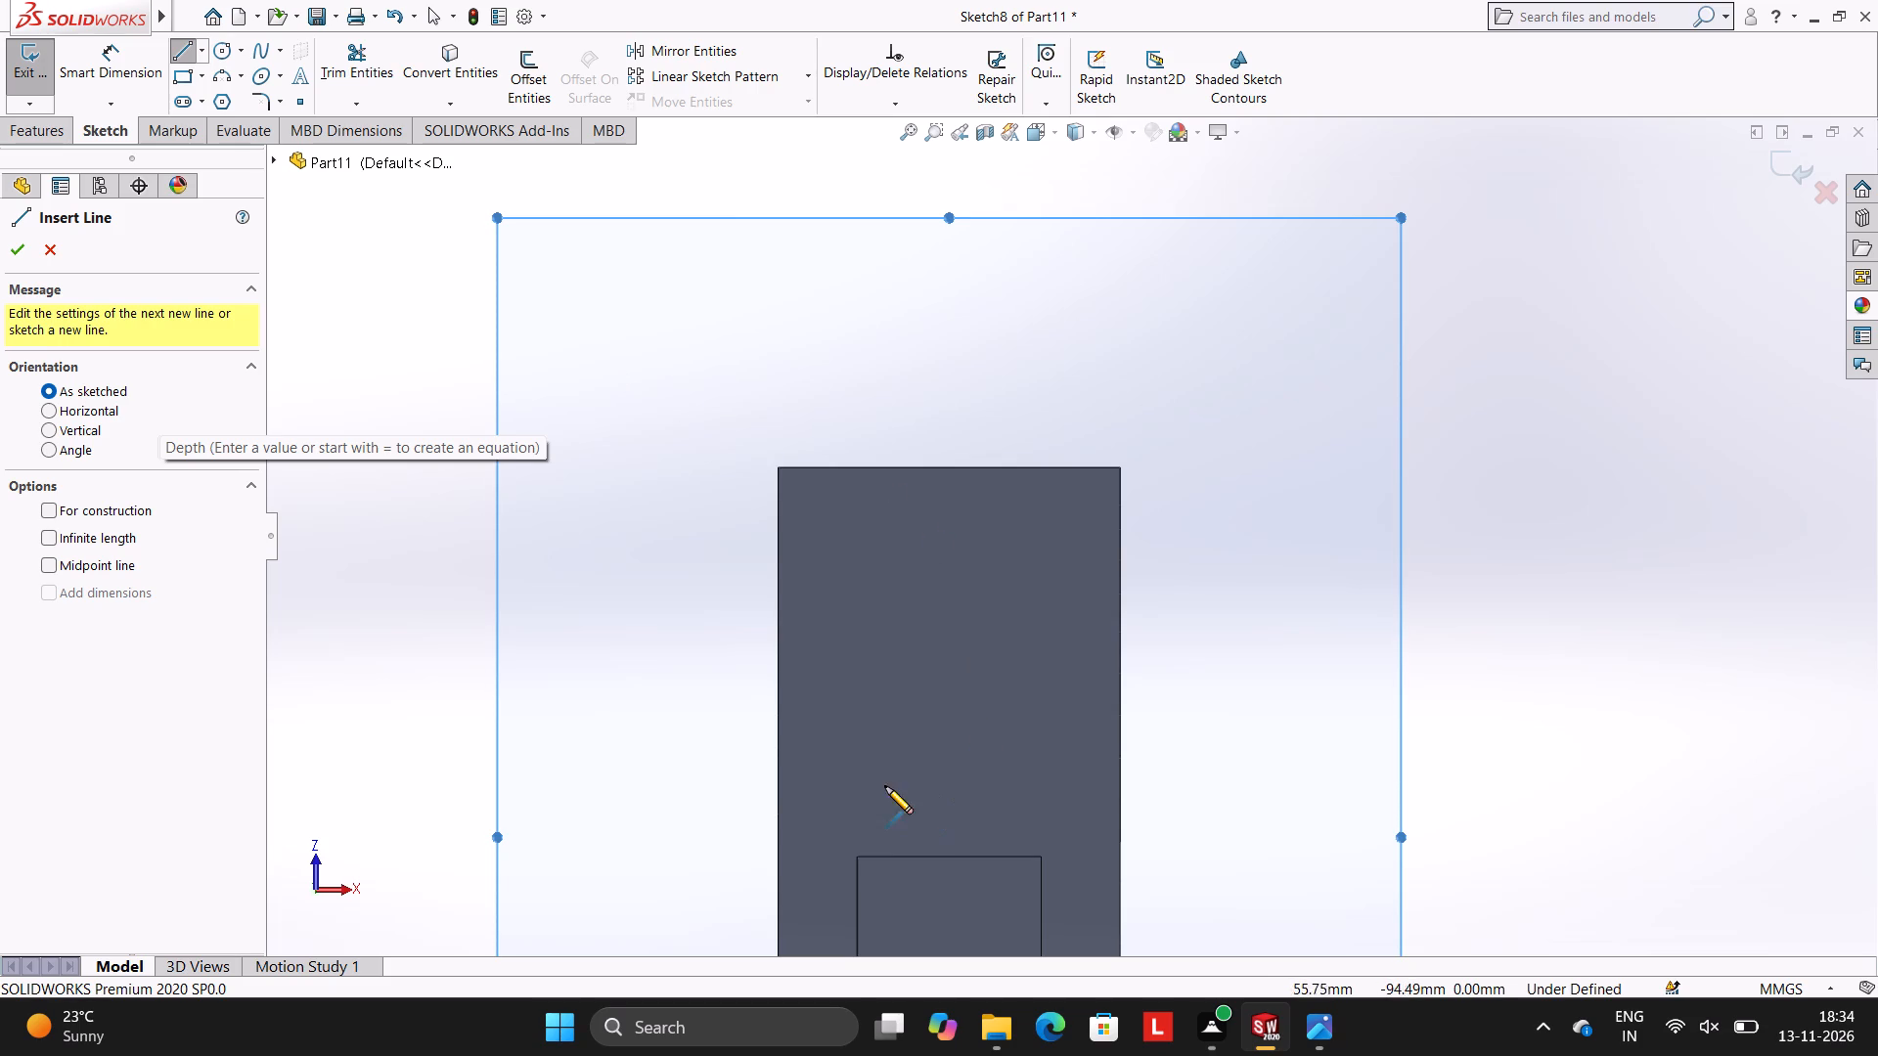
scroll(1099, 789, "up", 2)
scroll(1099, 789, "down", 2)
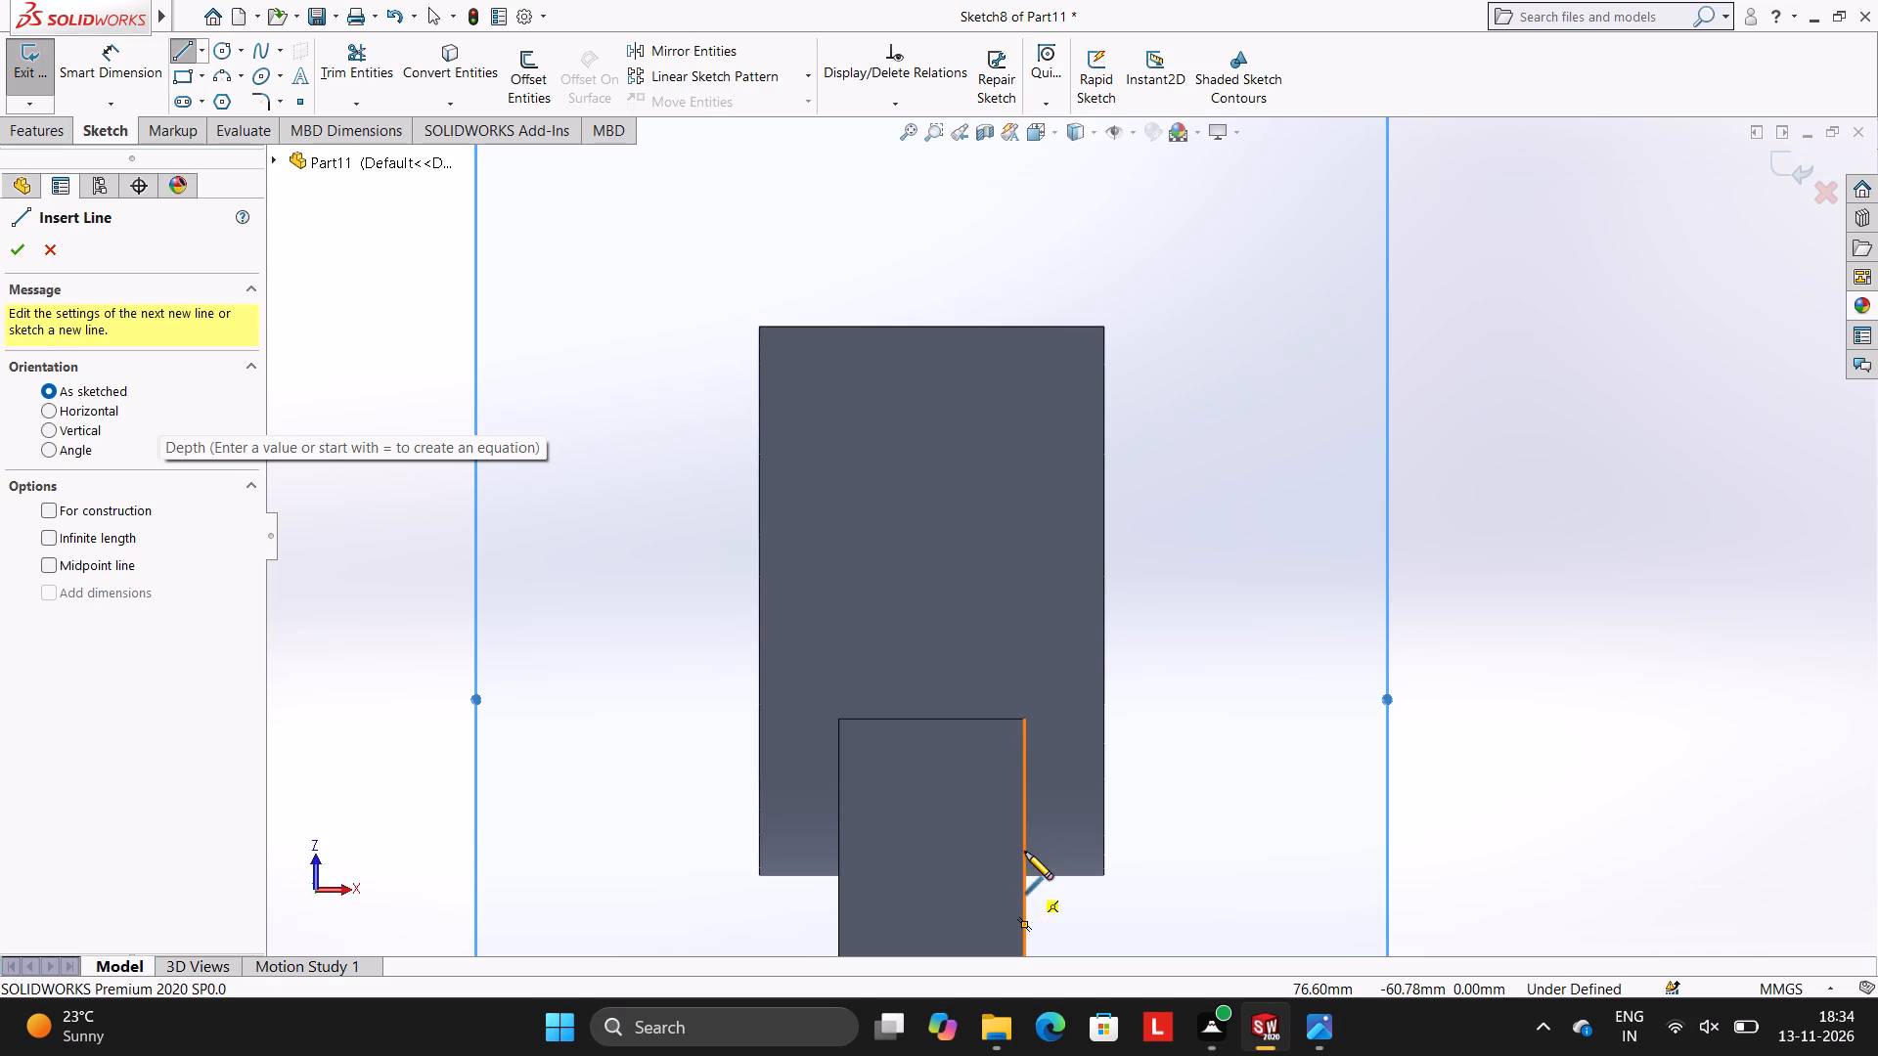
scroll(1009, 748, "up", 3)
scroll(1024, 697, "down", 1)
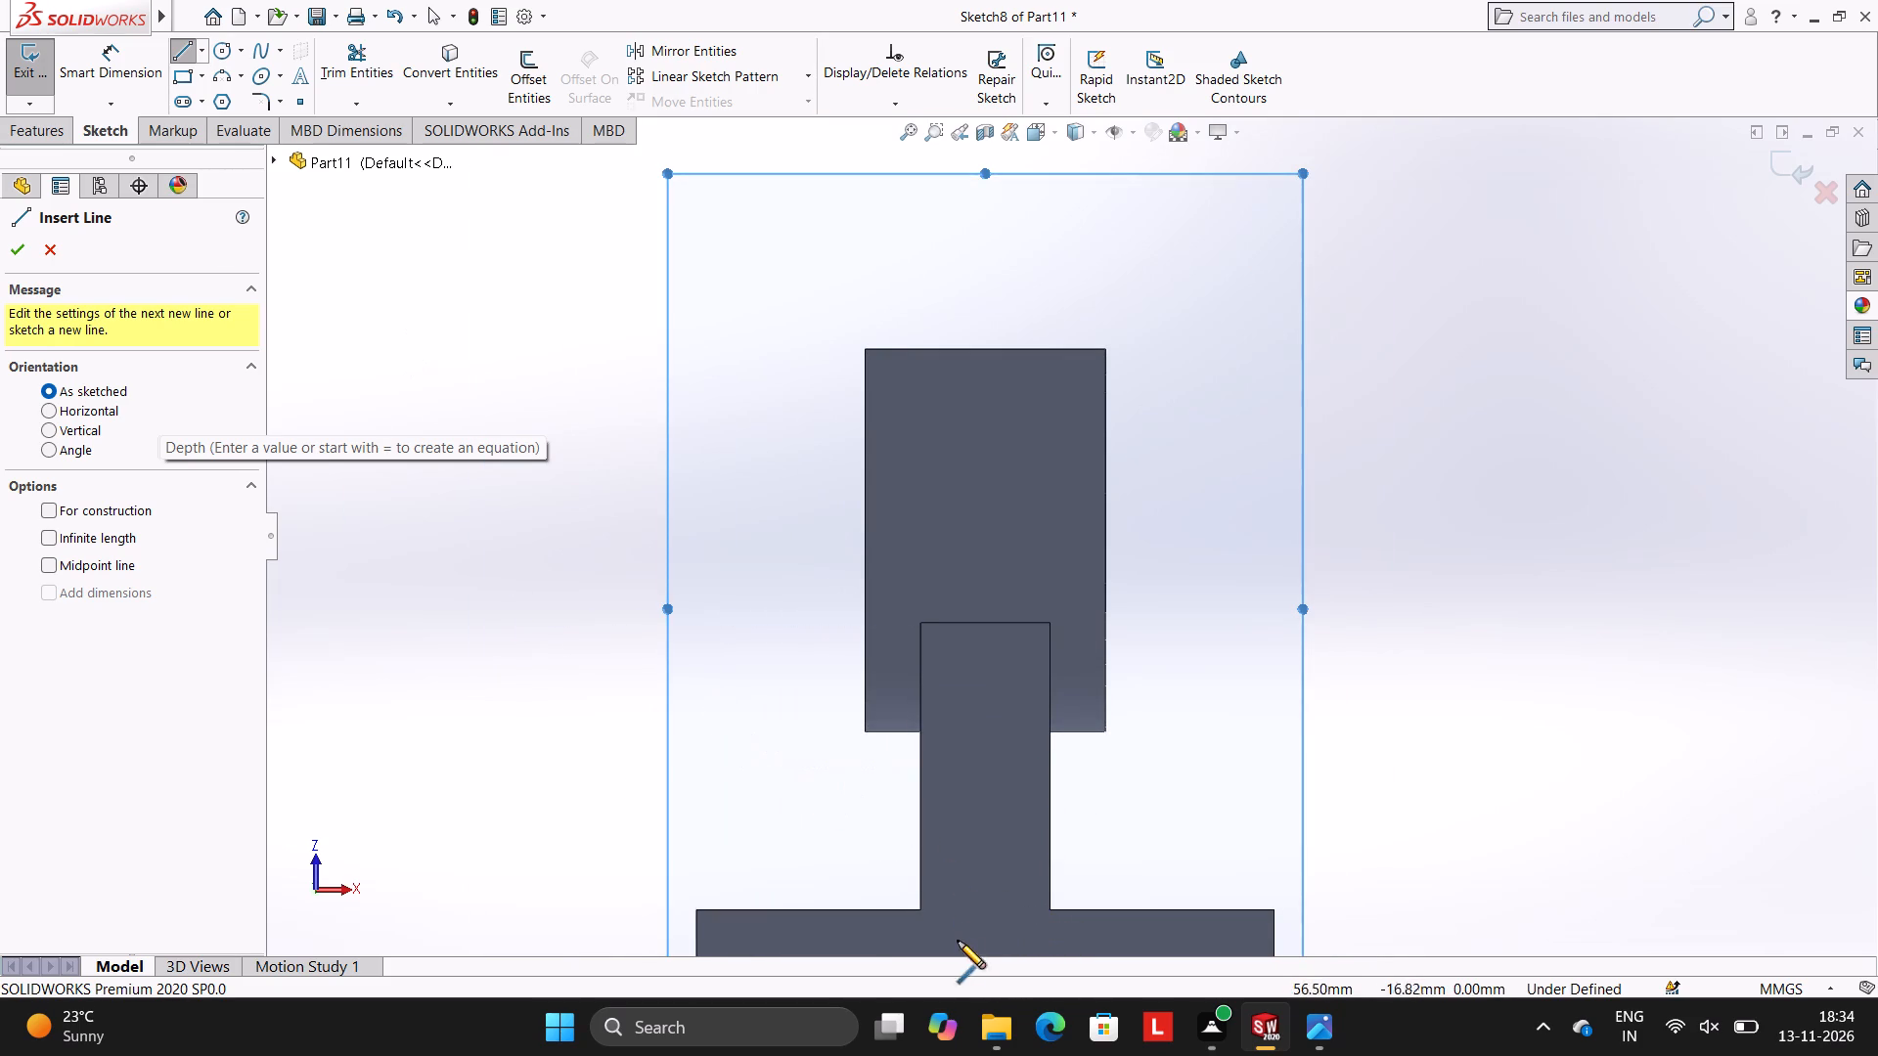
left_click(920, 911)
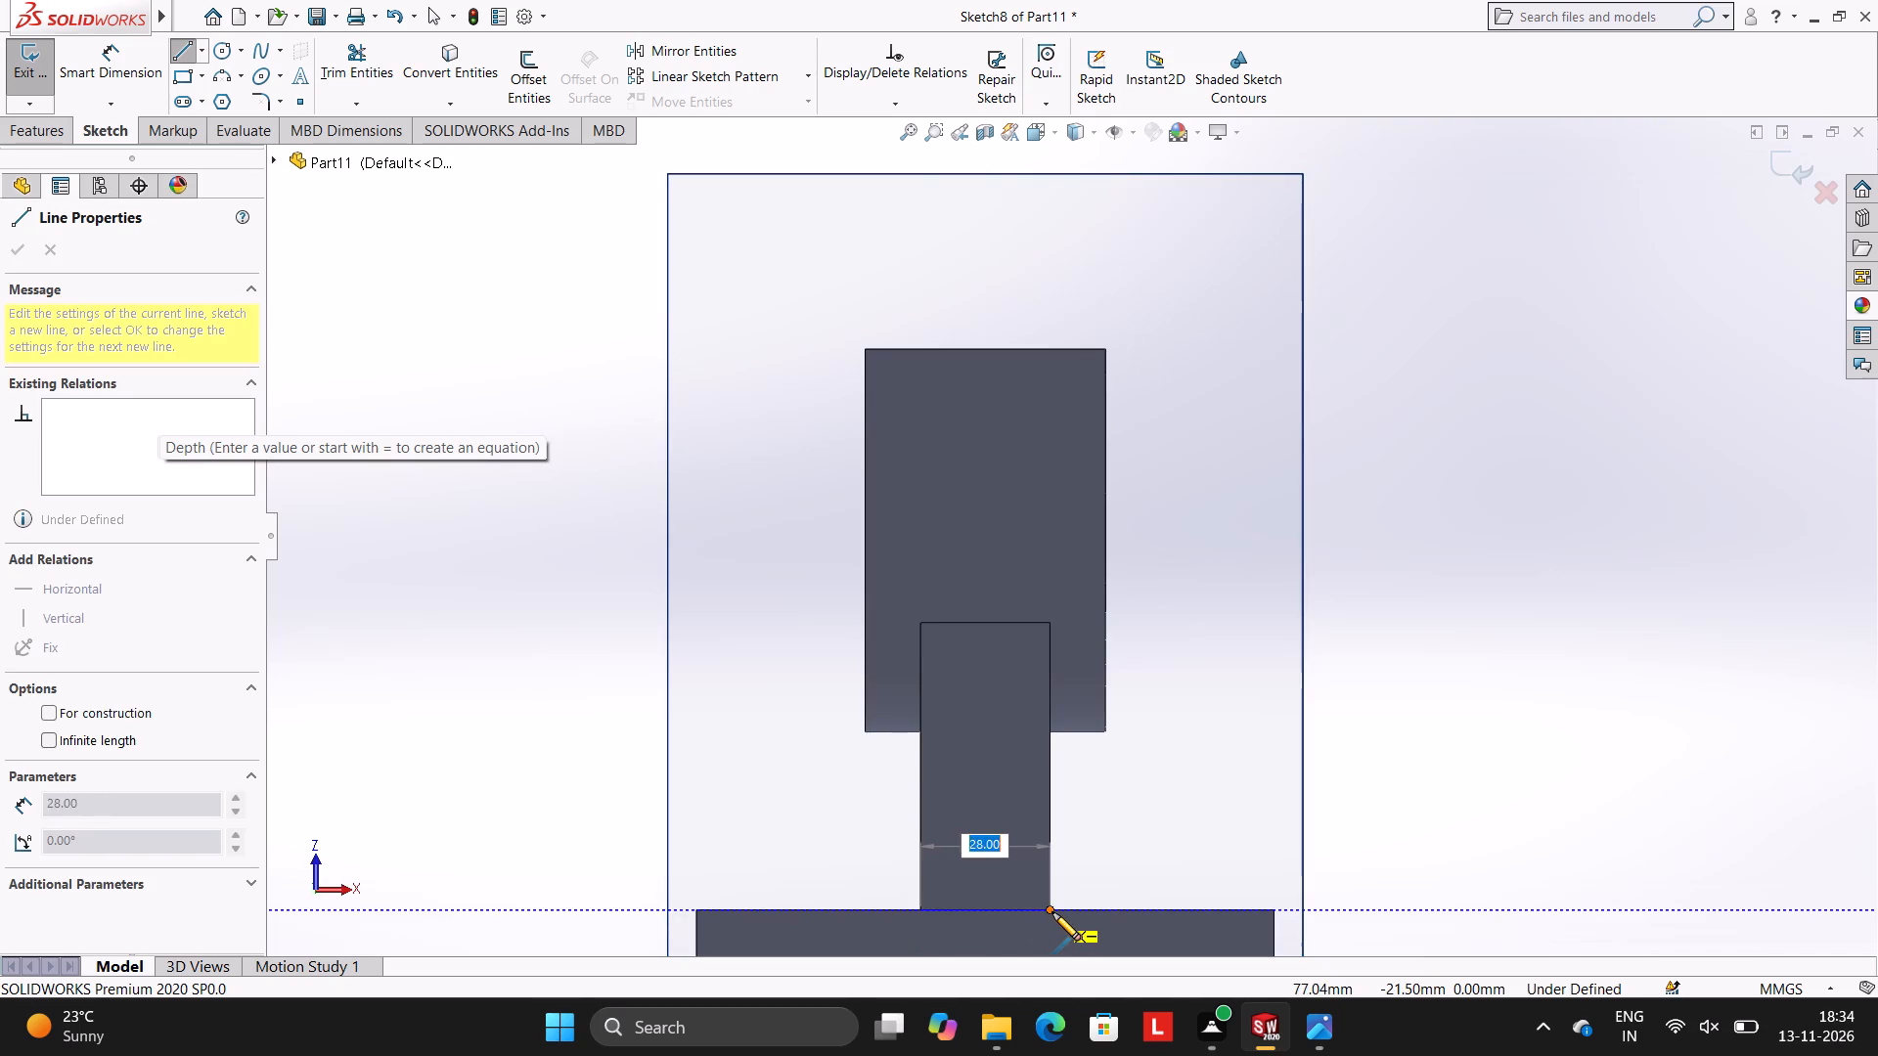
left_click(1052, 912)
key("Escape")
key("Escape")
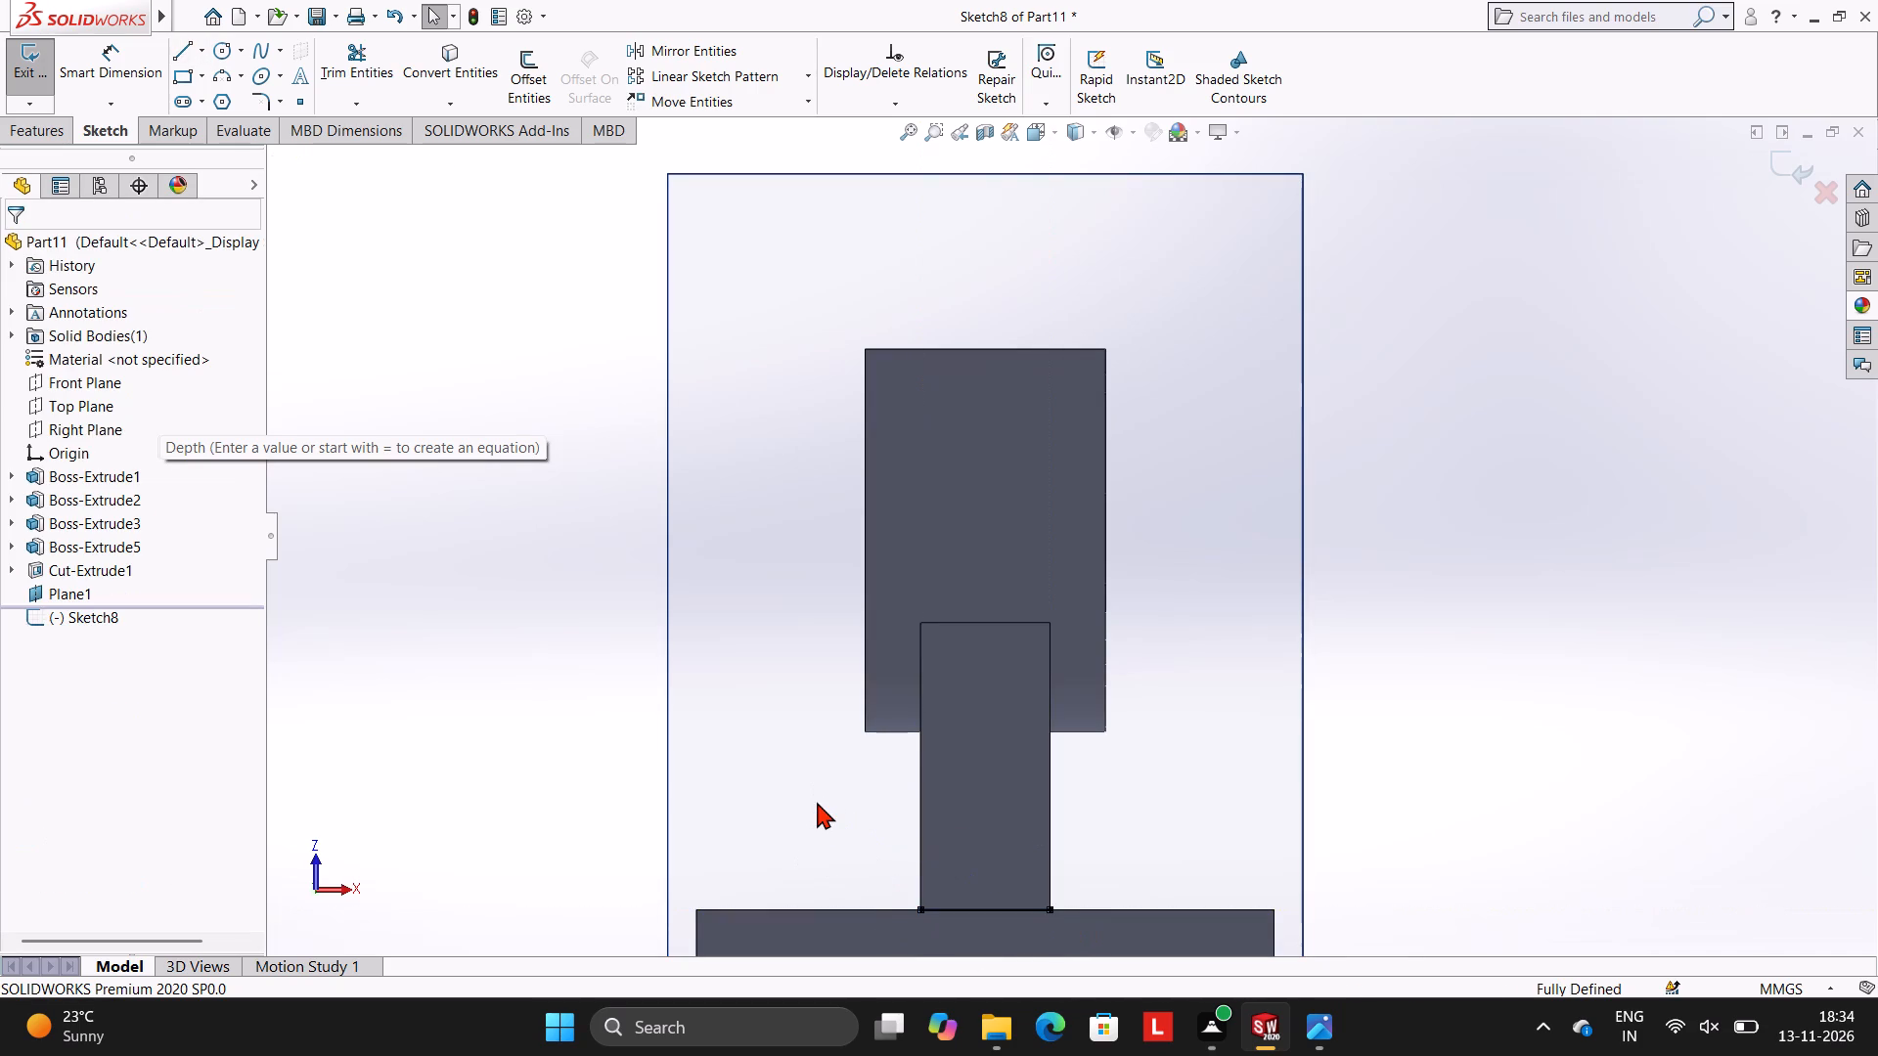
Sketch two connected vertical lines, 80 mm and 45 mm long, upward from the midpoint of the 28 mm line.
left_click(185, 38)
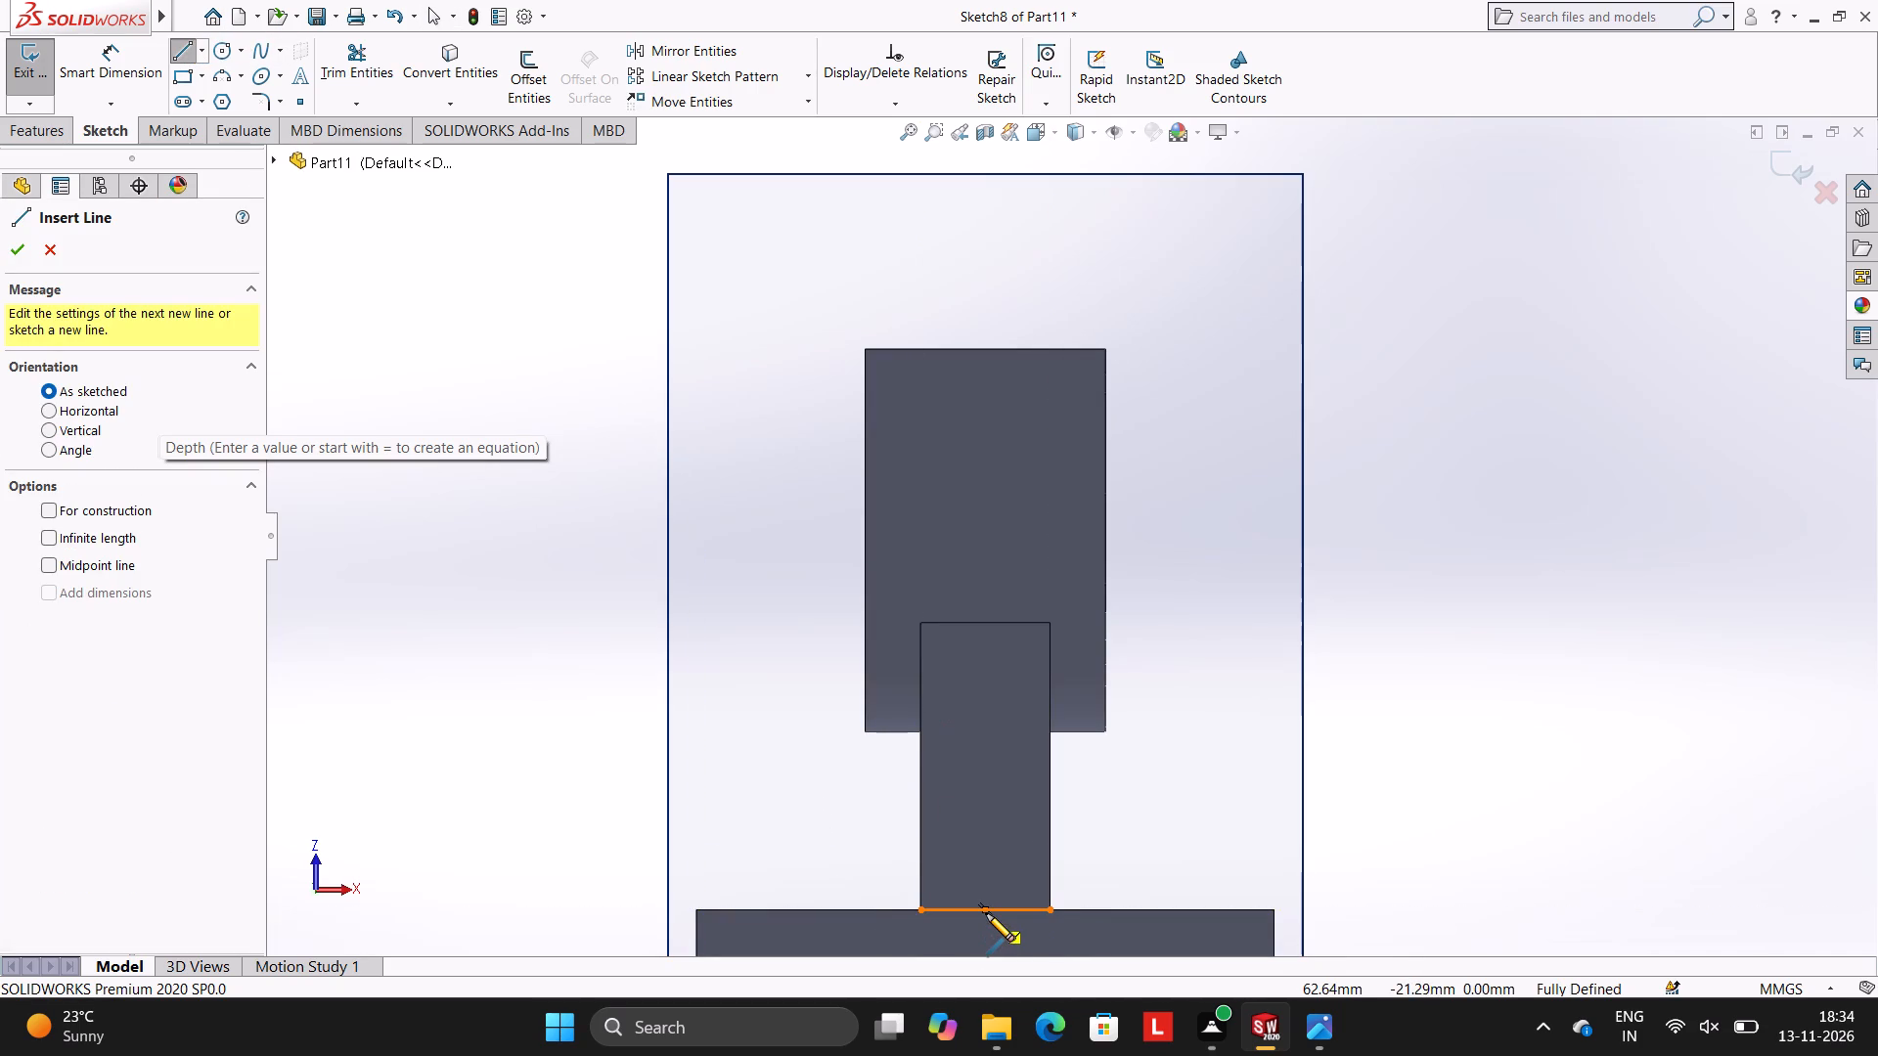
left_click(987, 909)
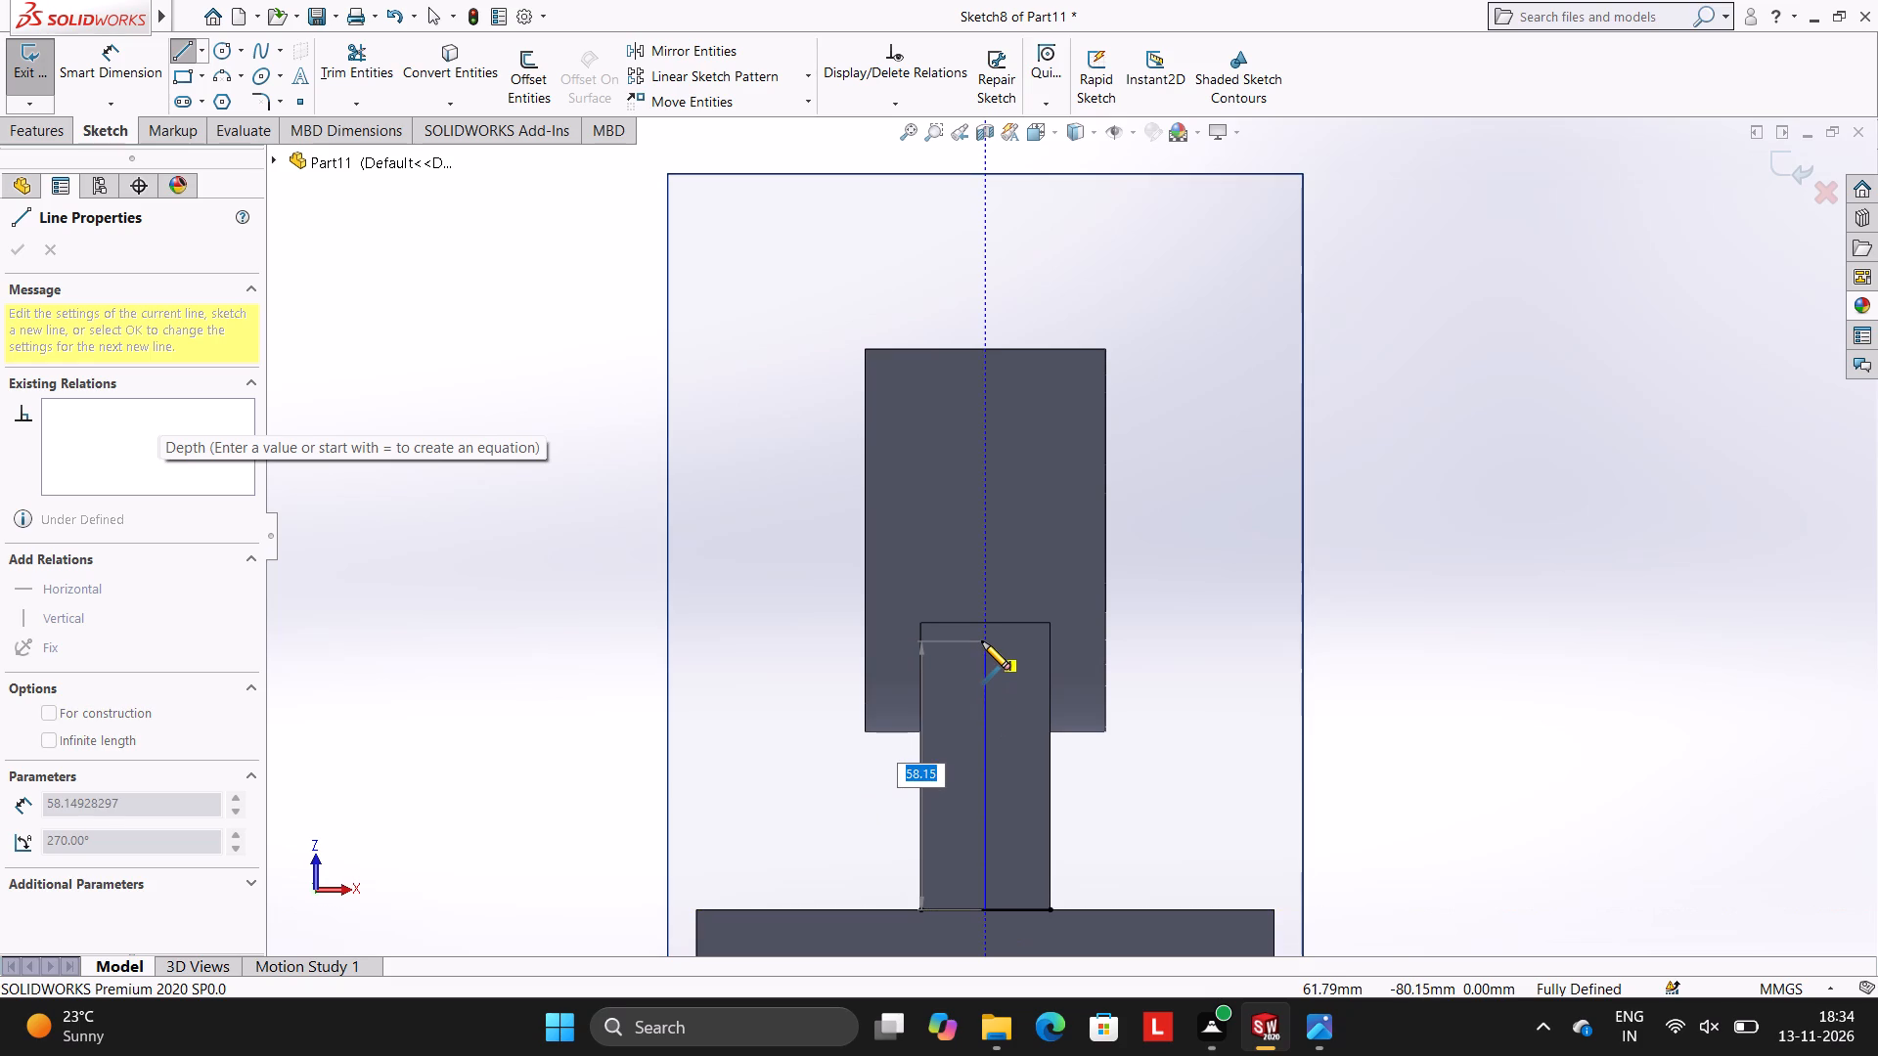
type("80")
key("Return")
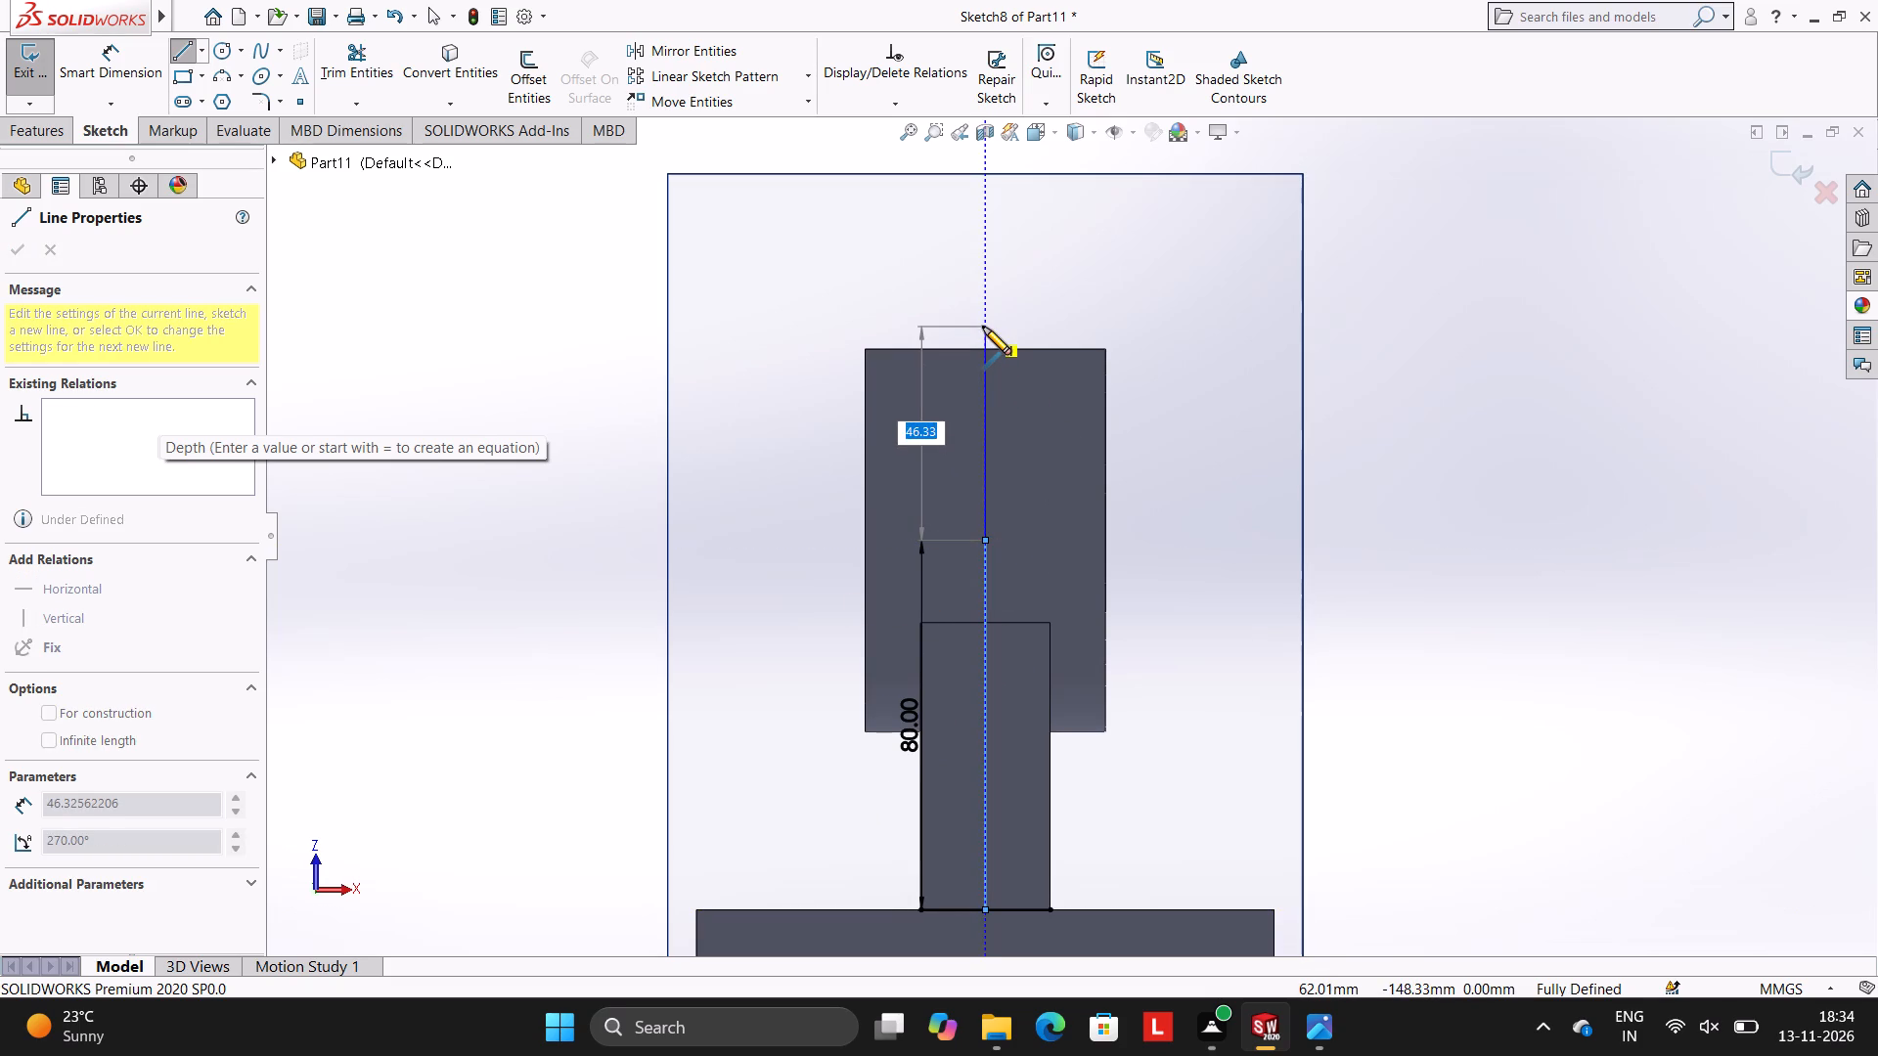
type("45")
key("Return")
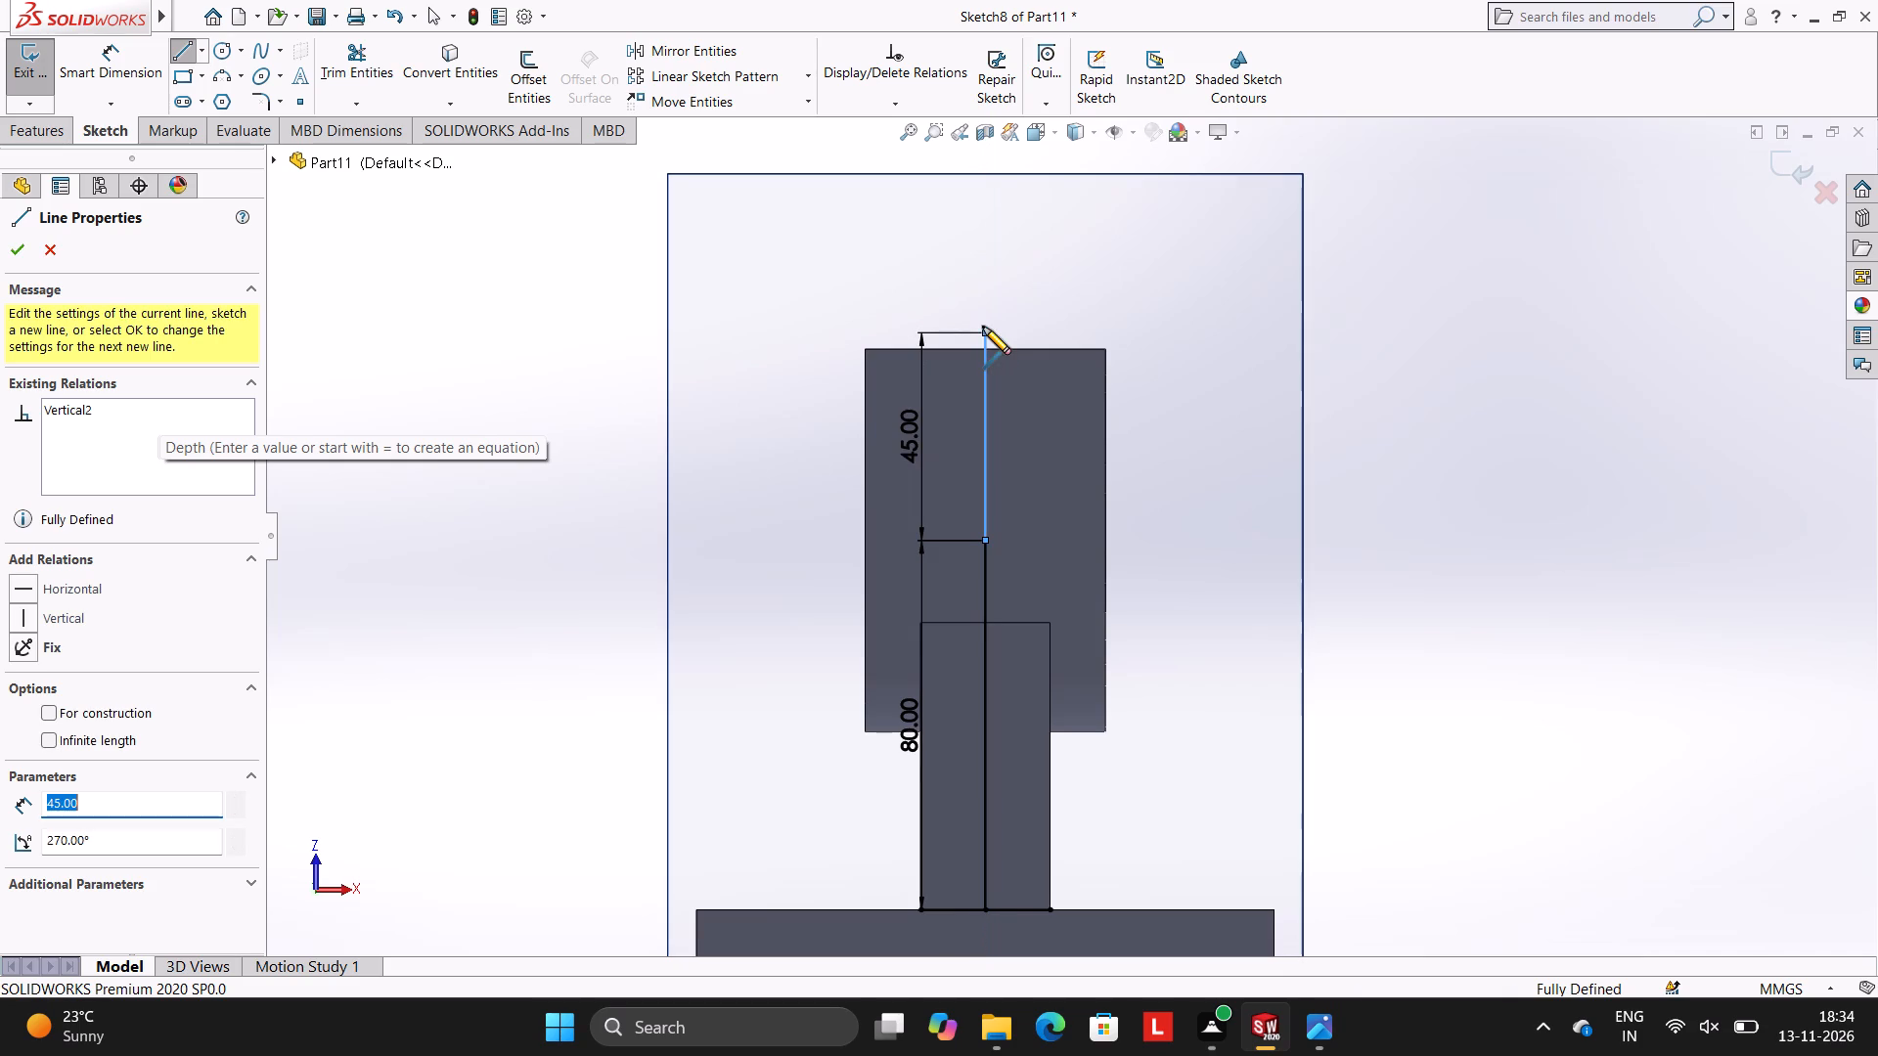
key("Escape")
key("Escape")
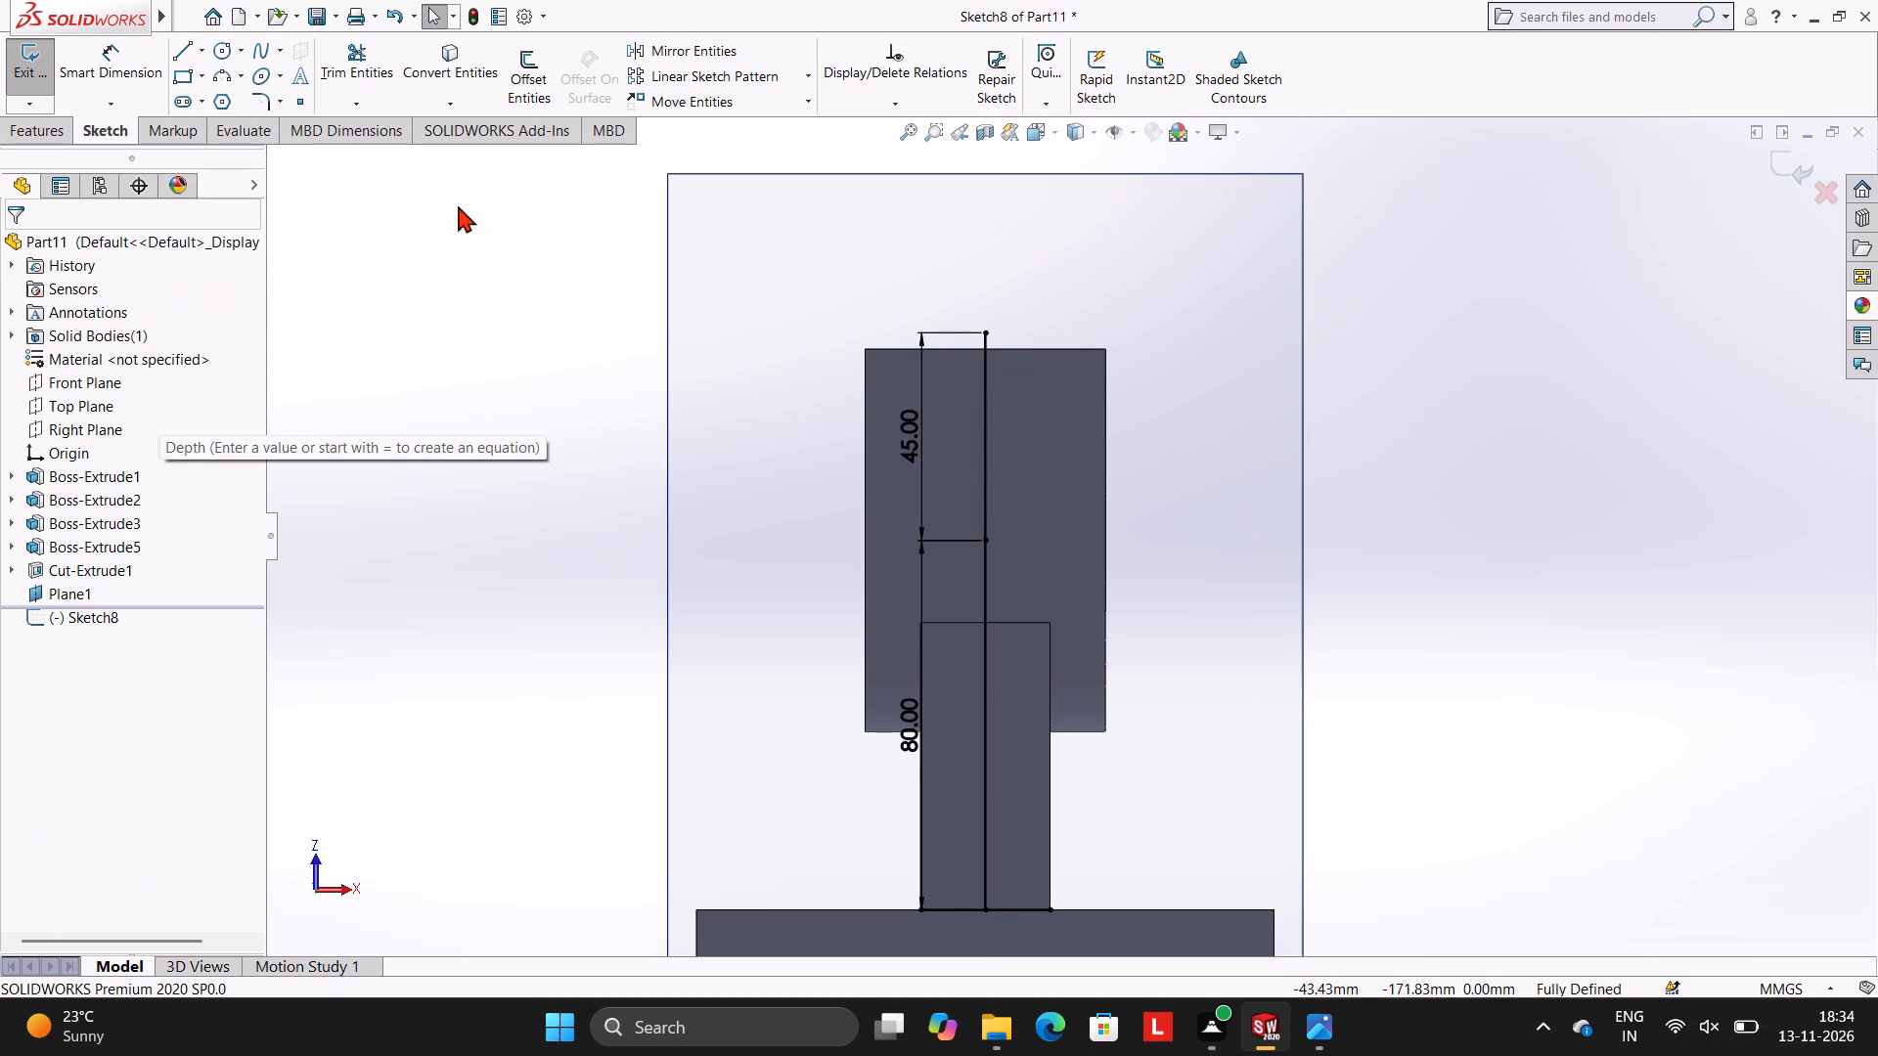
Sketch a 32 mm diameter circle centred on the upper end of the 45 mm line.
left_click(225, 53)
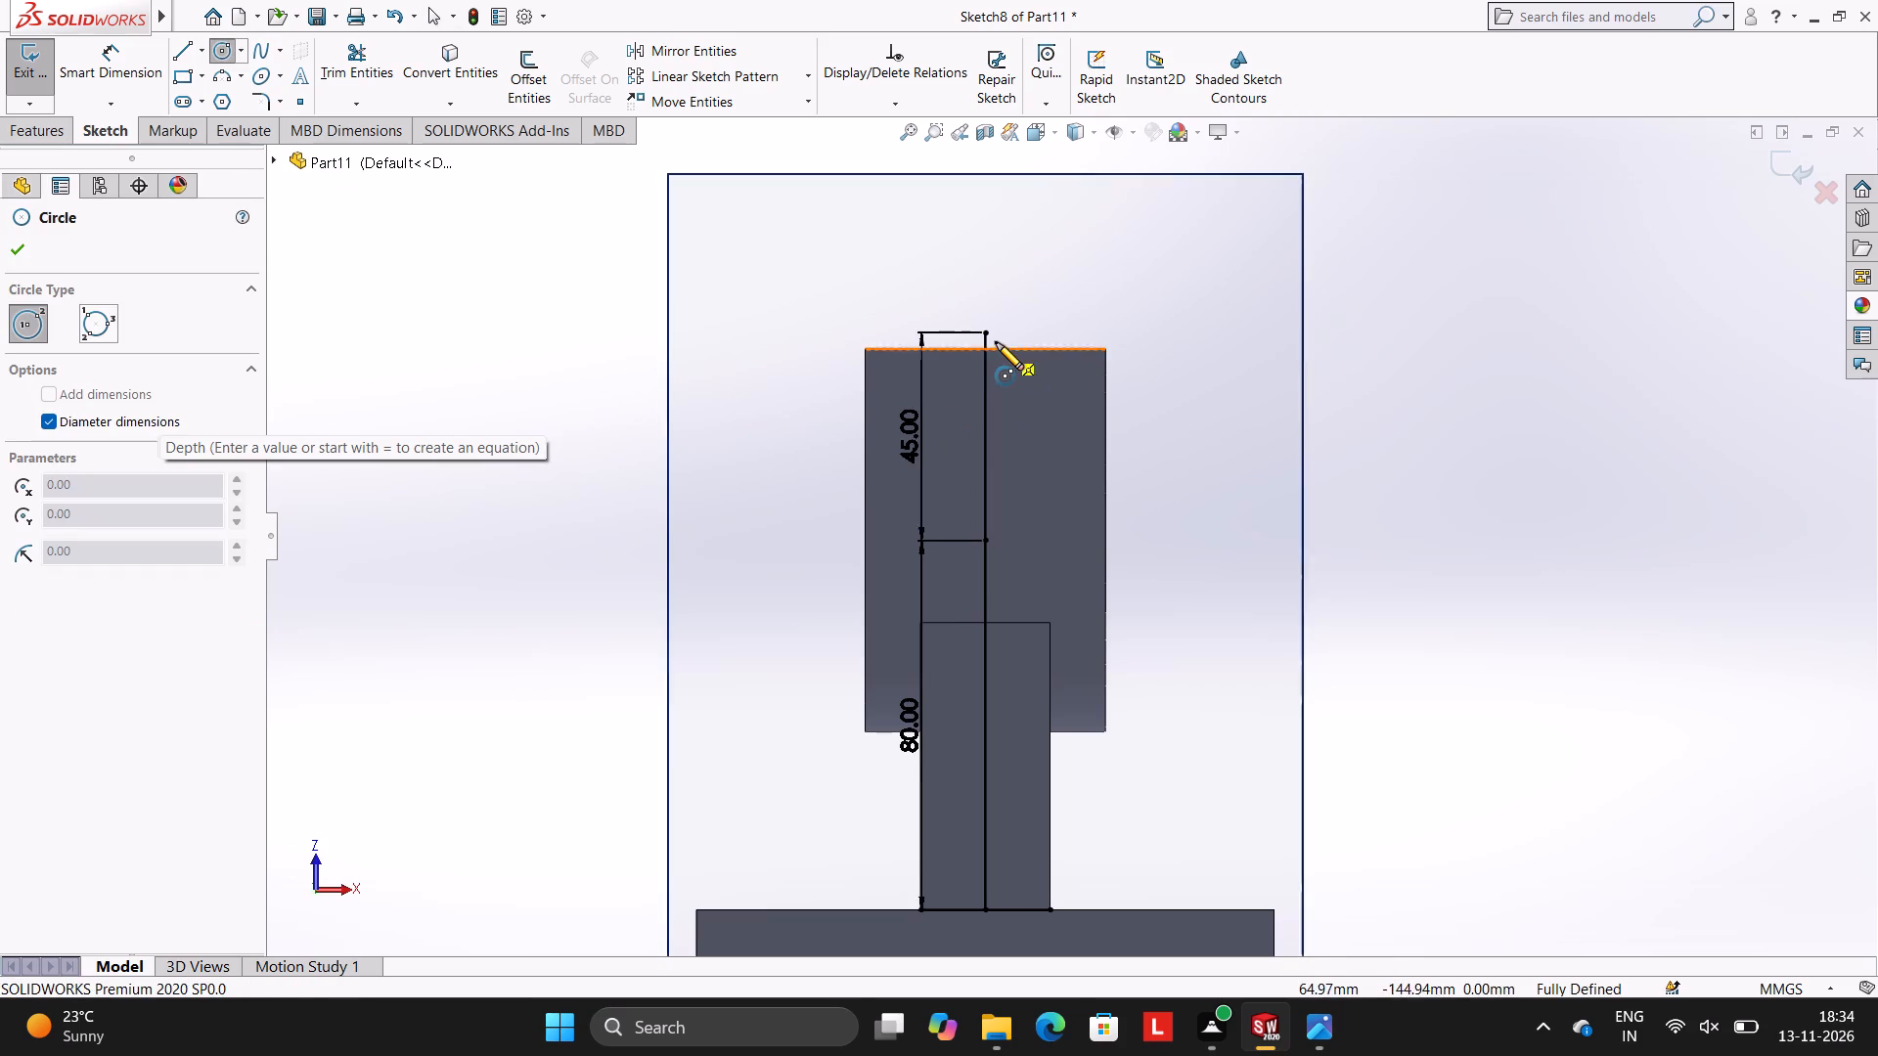
left_click(984, 331)
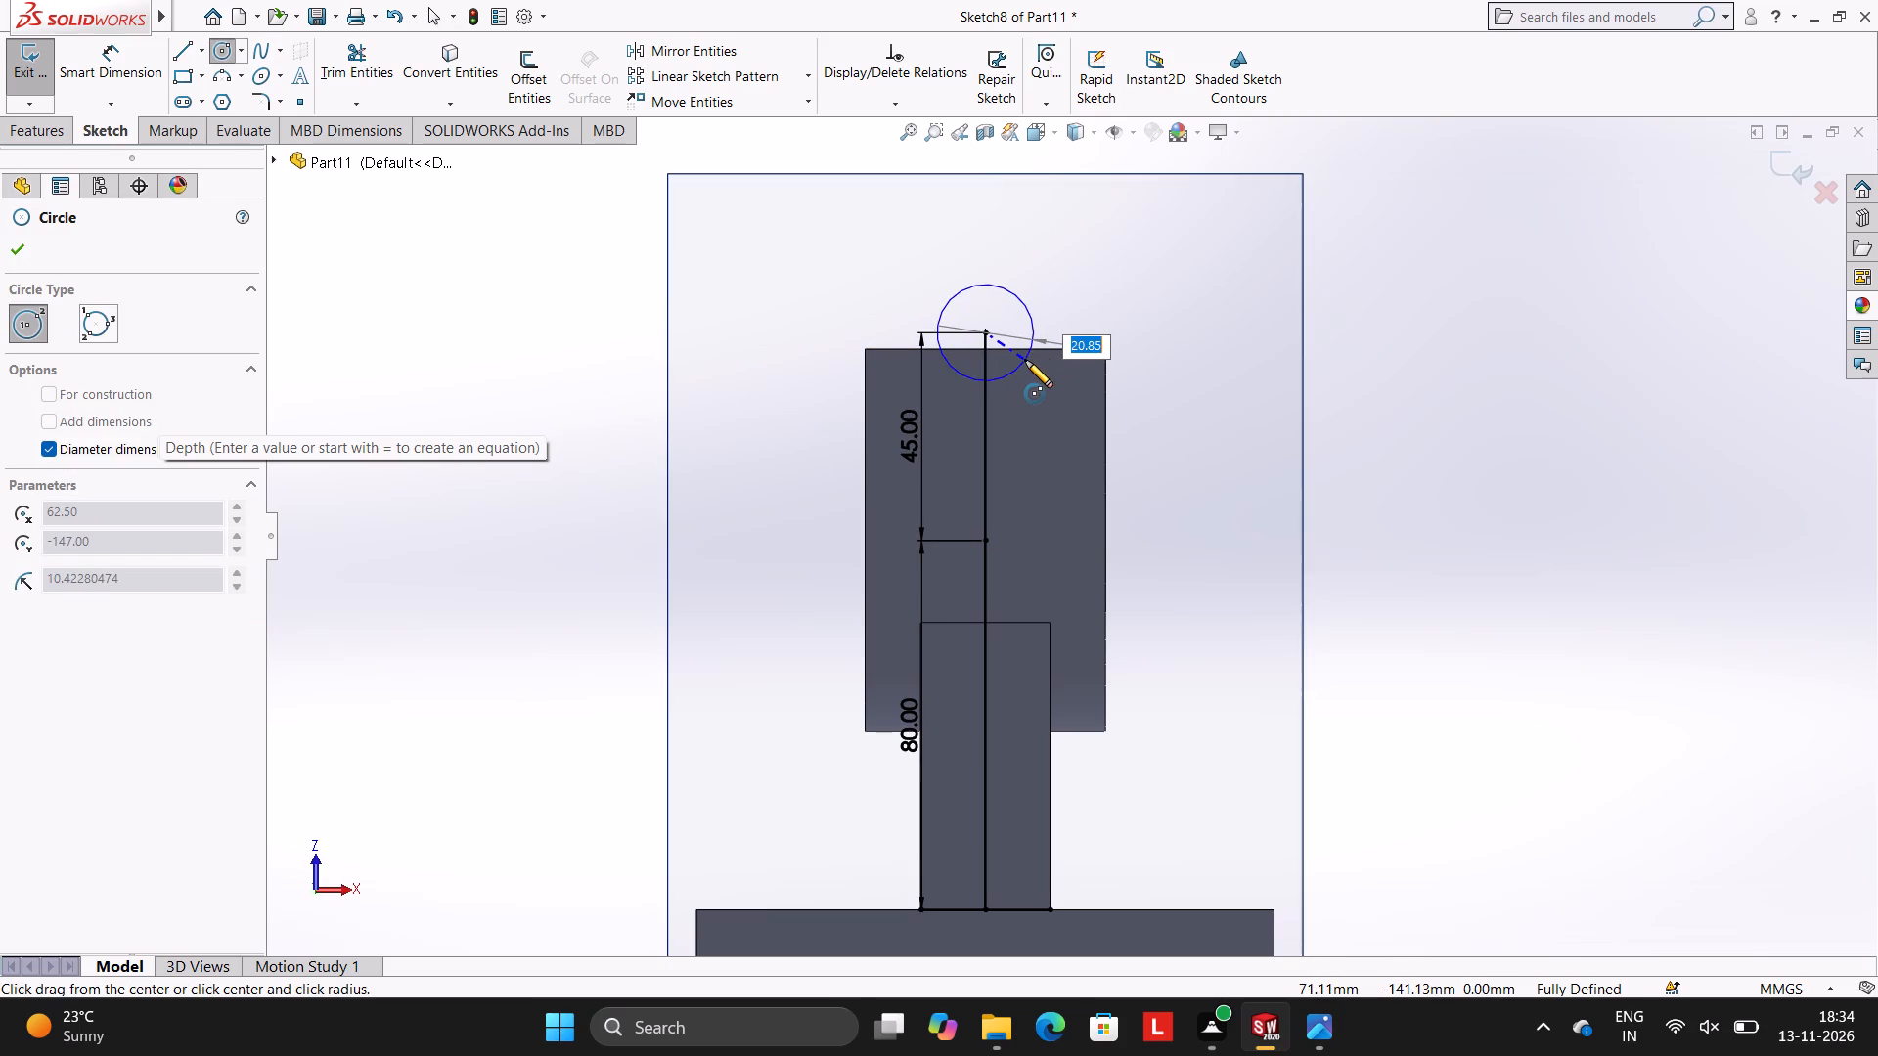
type("32")
key("Return")
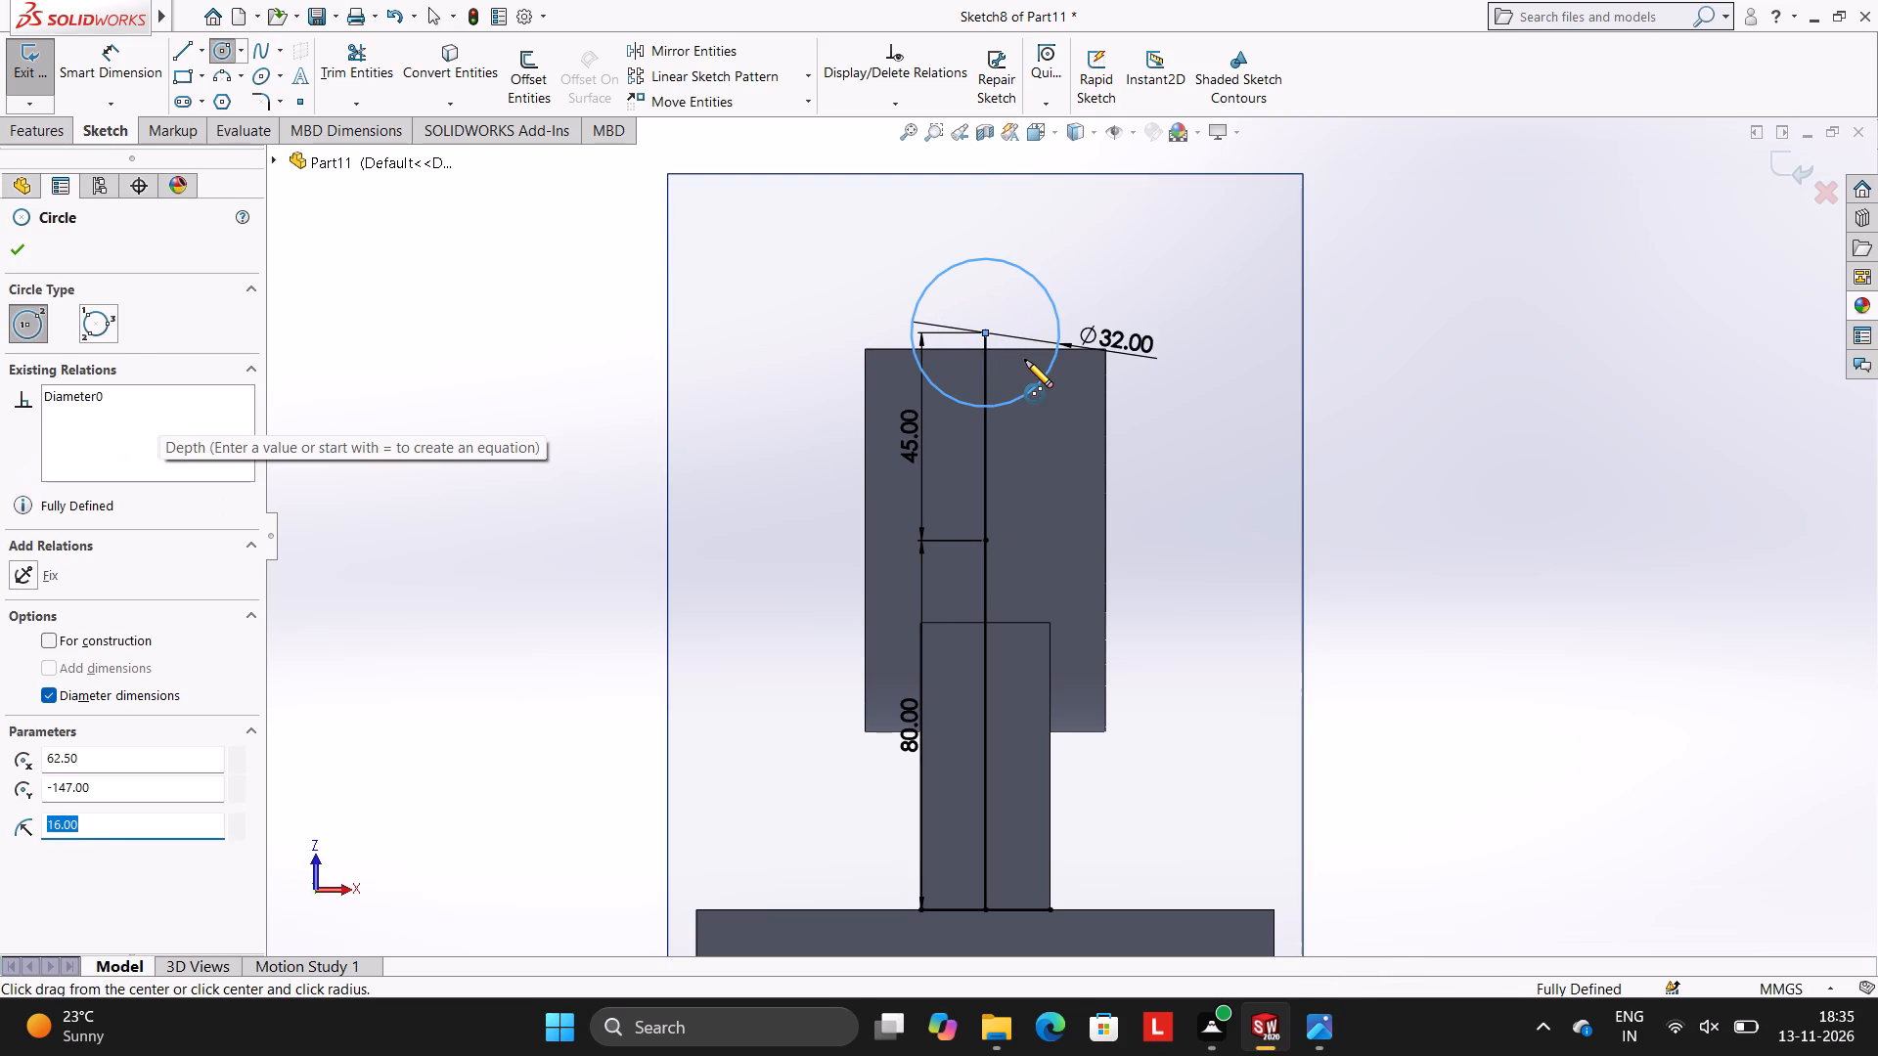
key("Escape")
key("Escape")
key("Escape")
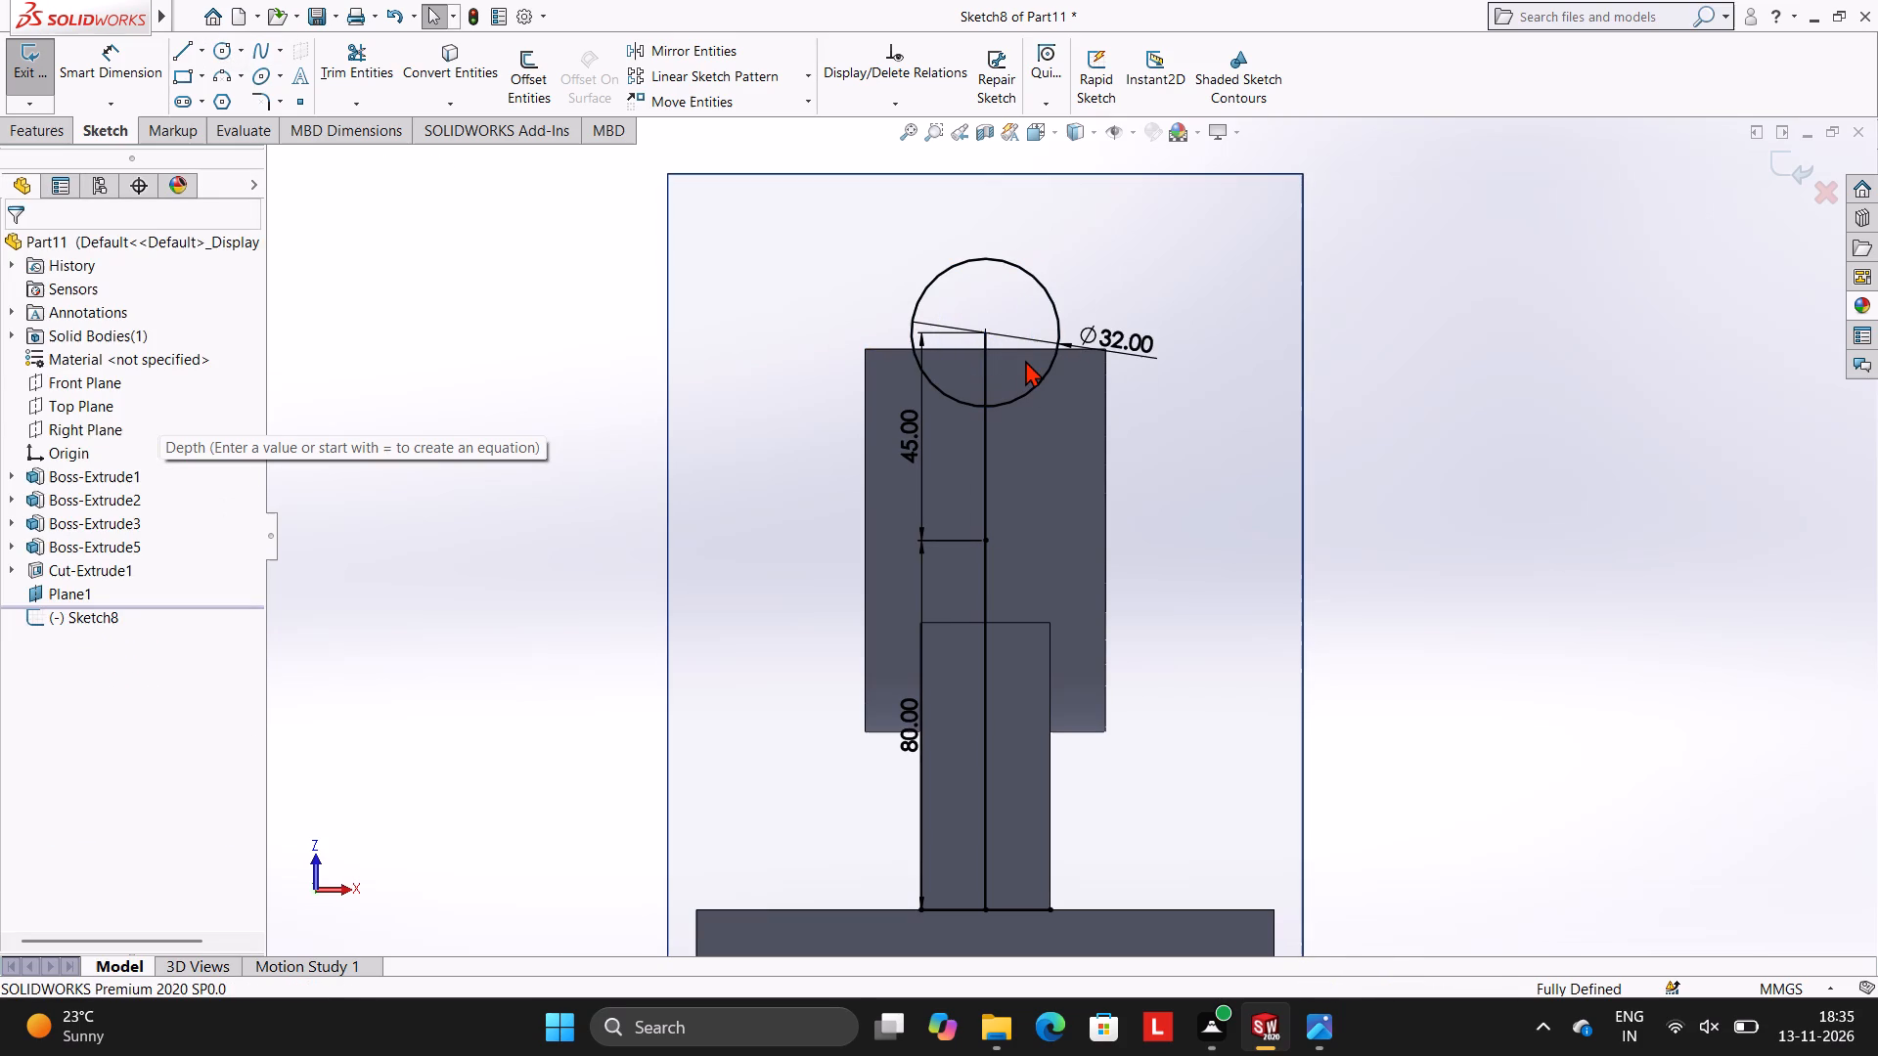
Sketch a vertical line about 27 mm long downward from the circle's right quadrant point.
scroll(1009, 384, "down", 3)
scroll(1306, 407, "up", 2)
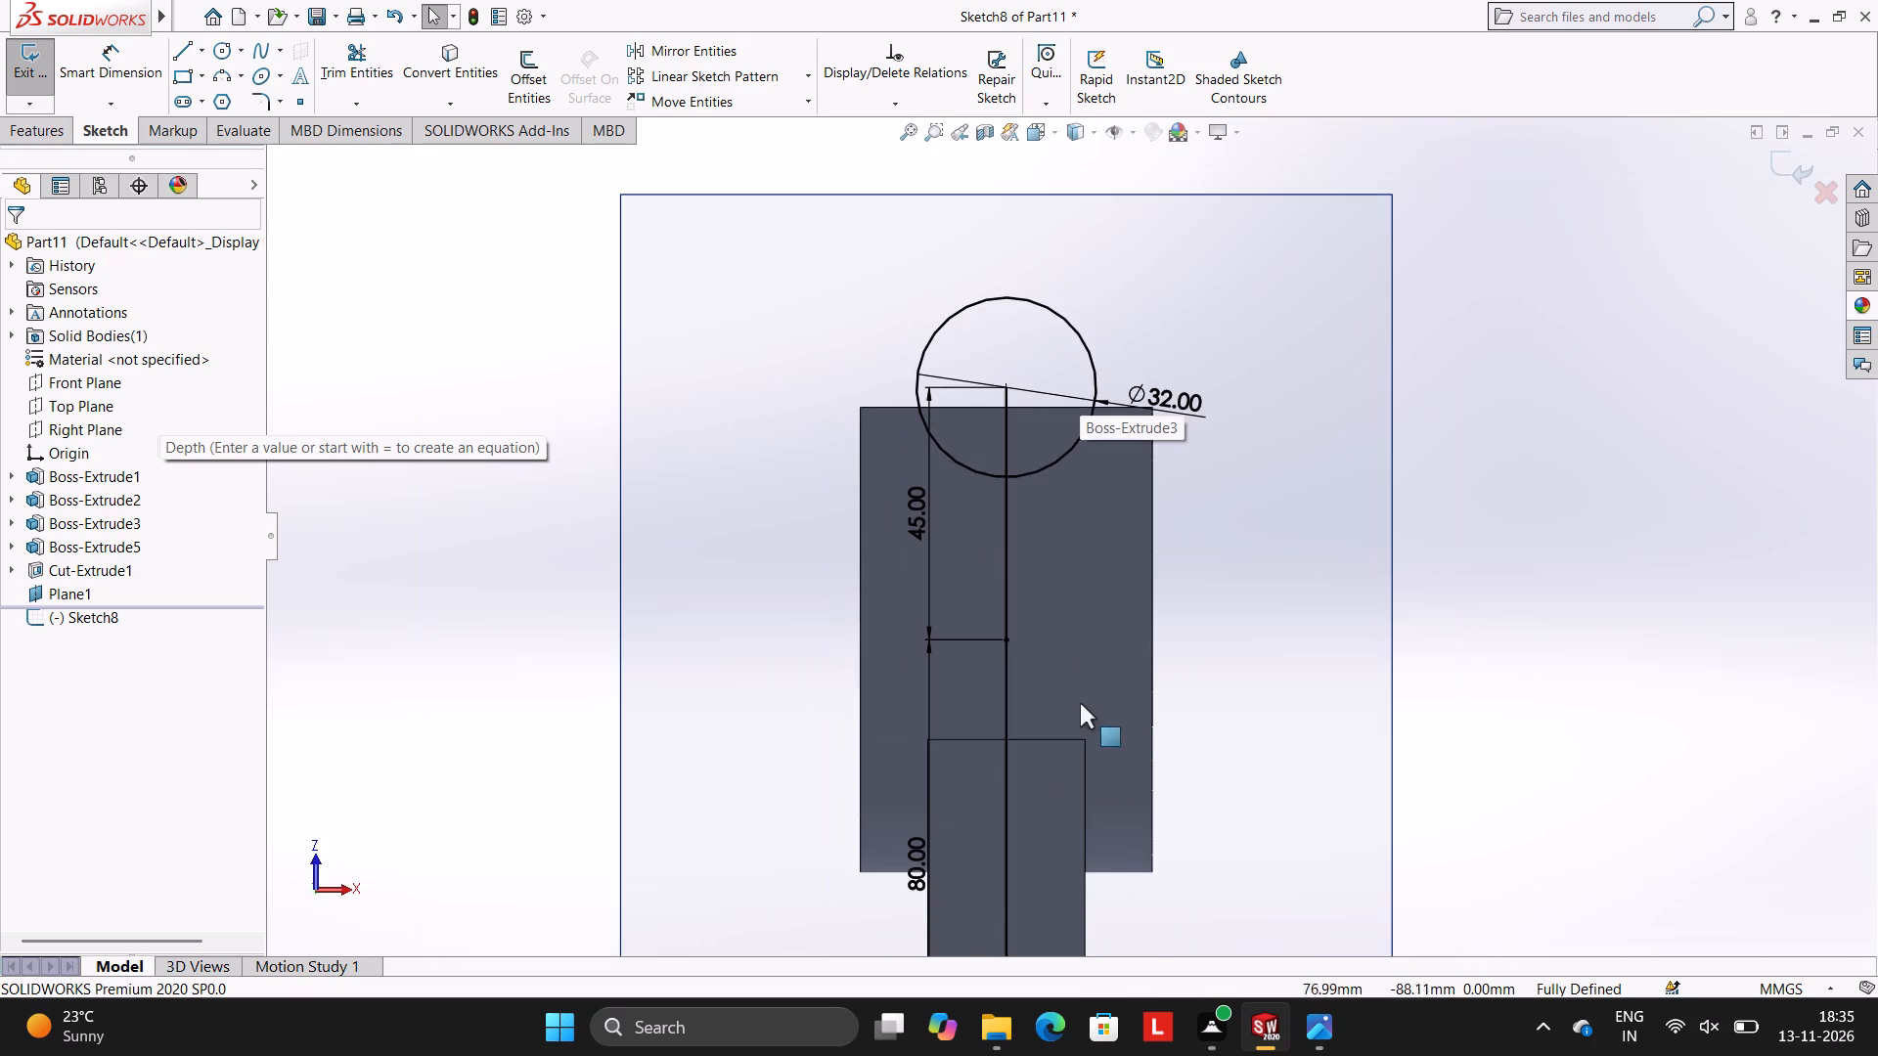
scroll(1078, 665, "down", 2)
left_click(183, 44)
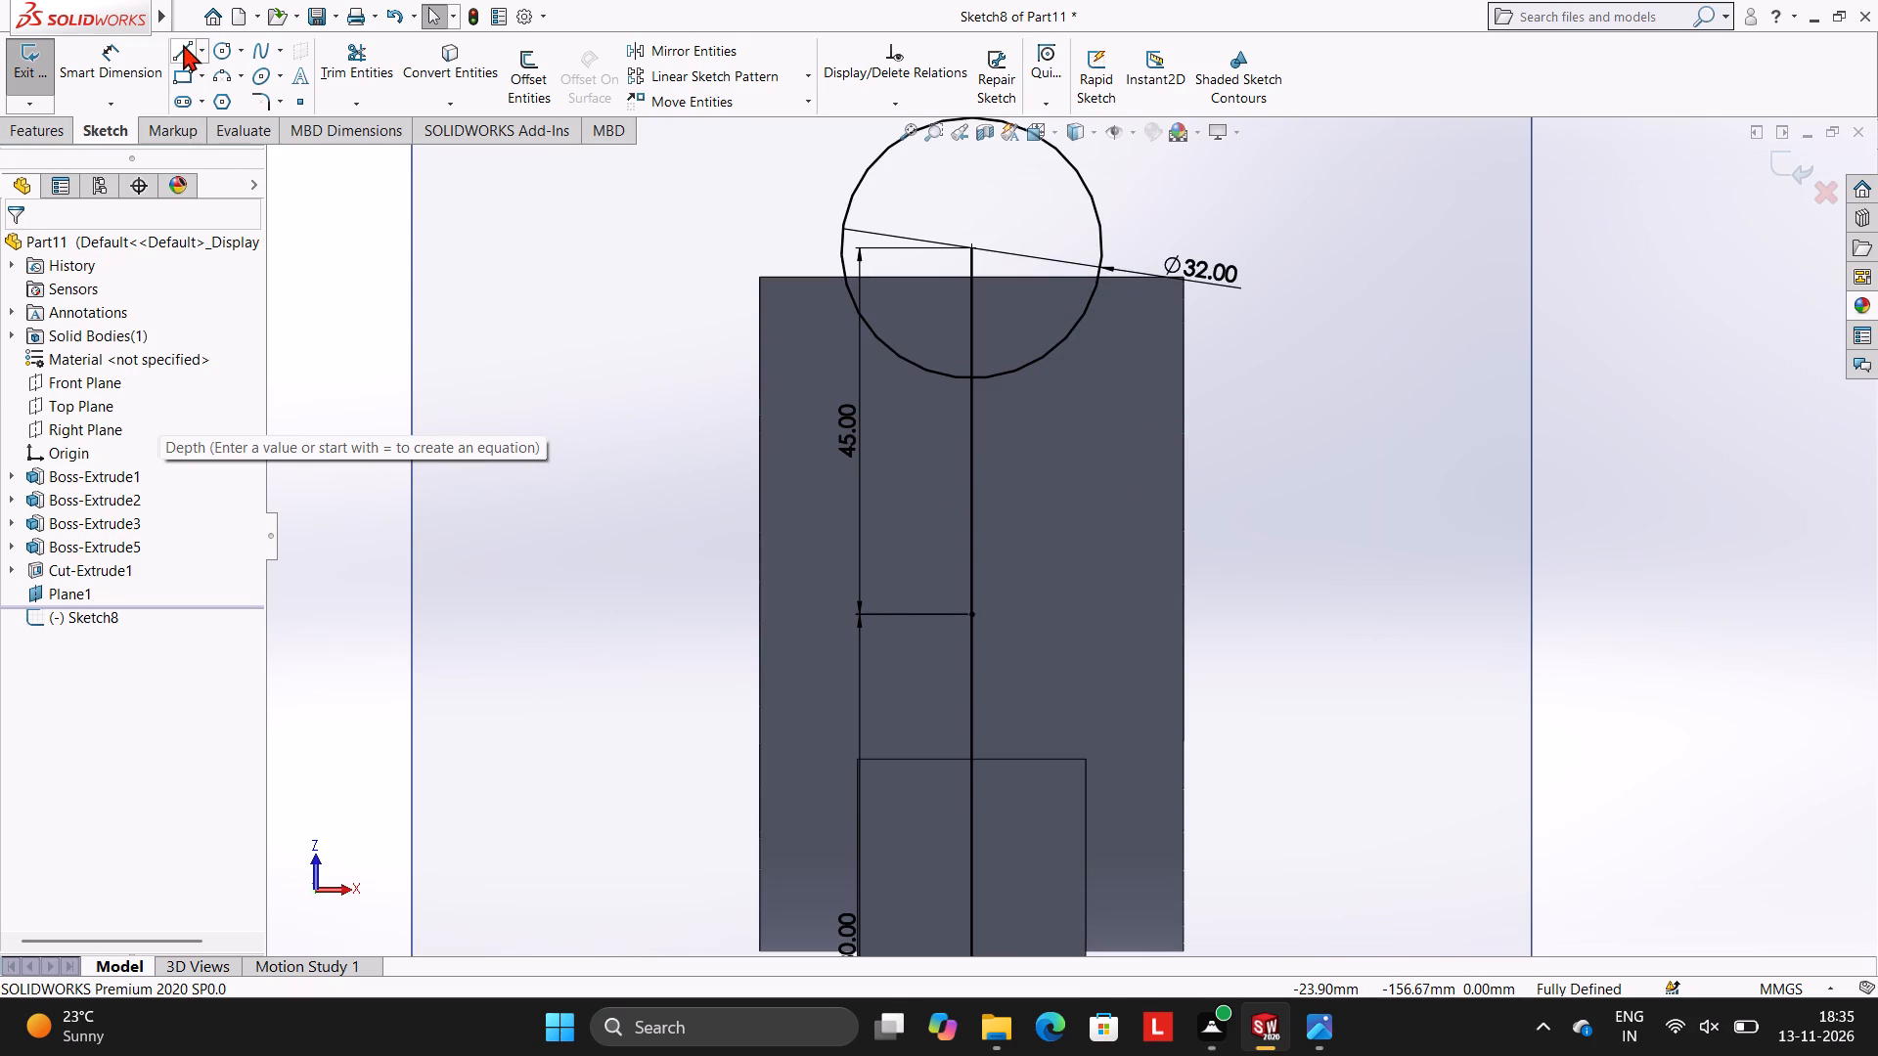
left_click(1102, 246)
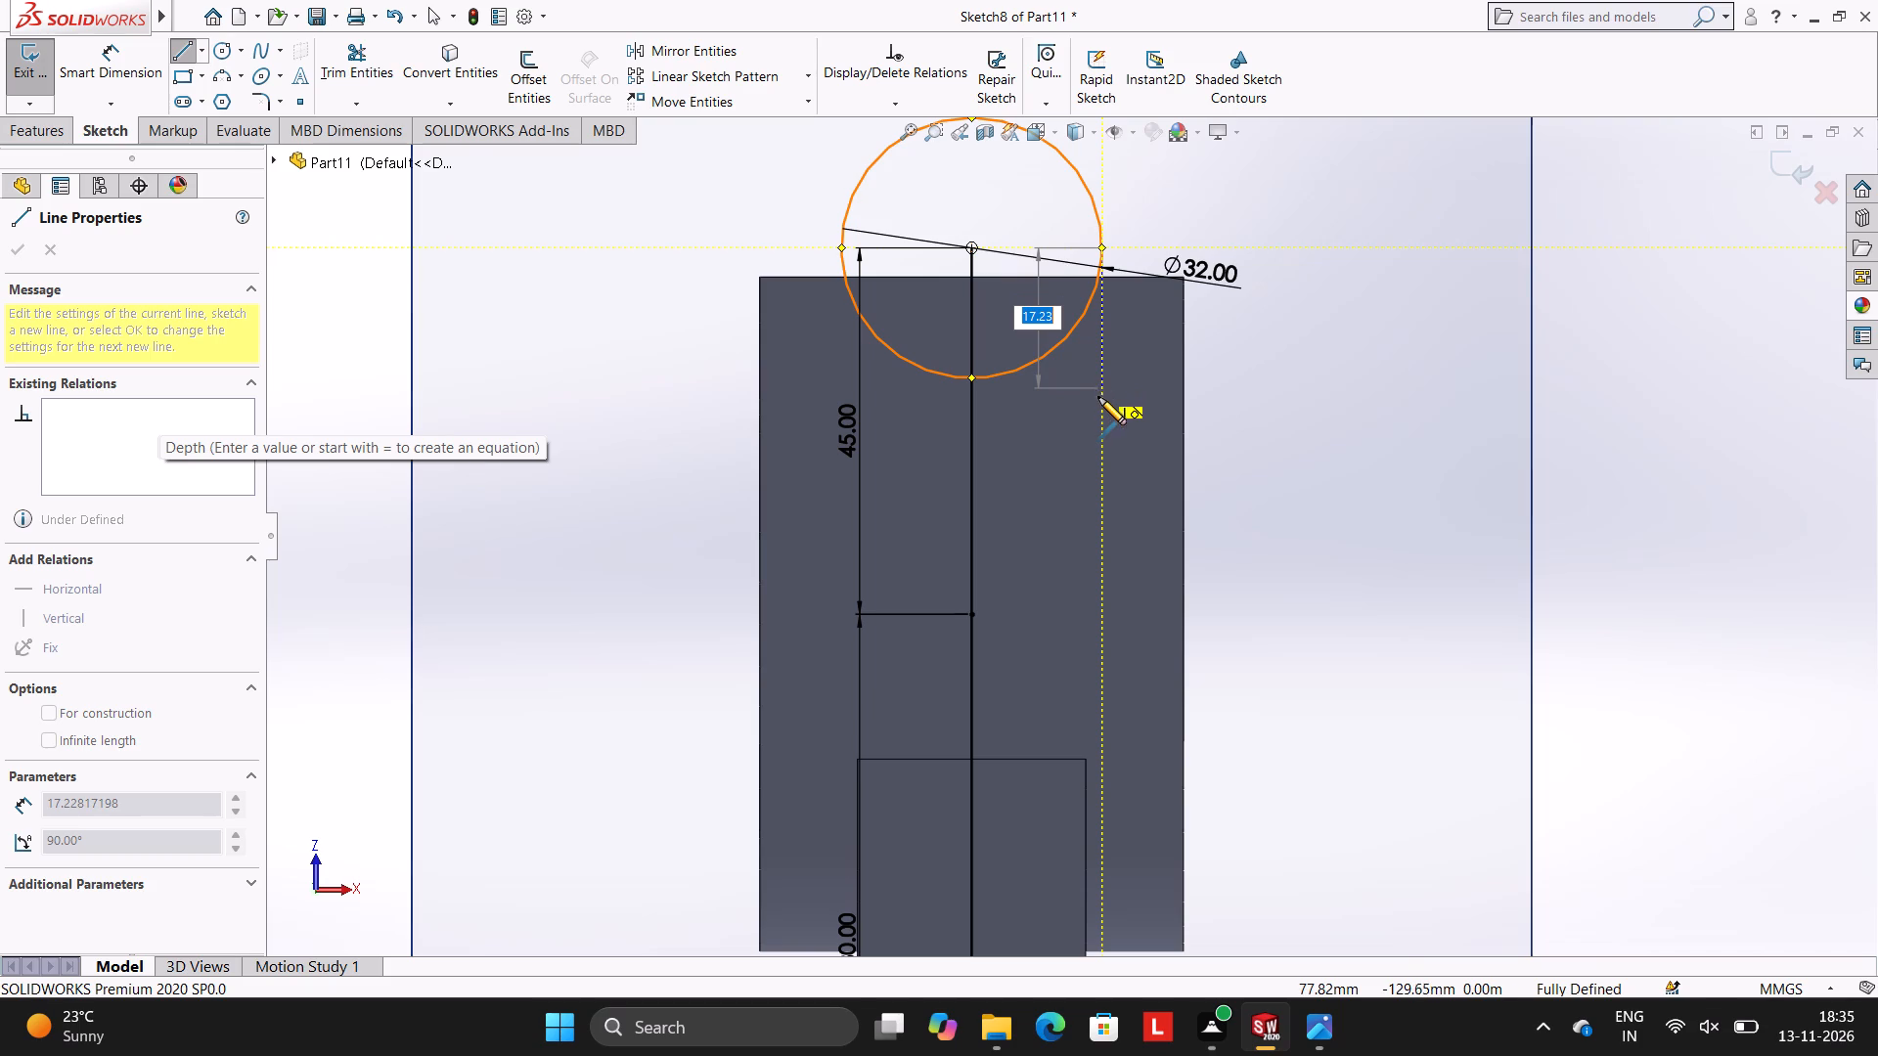
left_click(1096, 470)
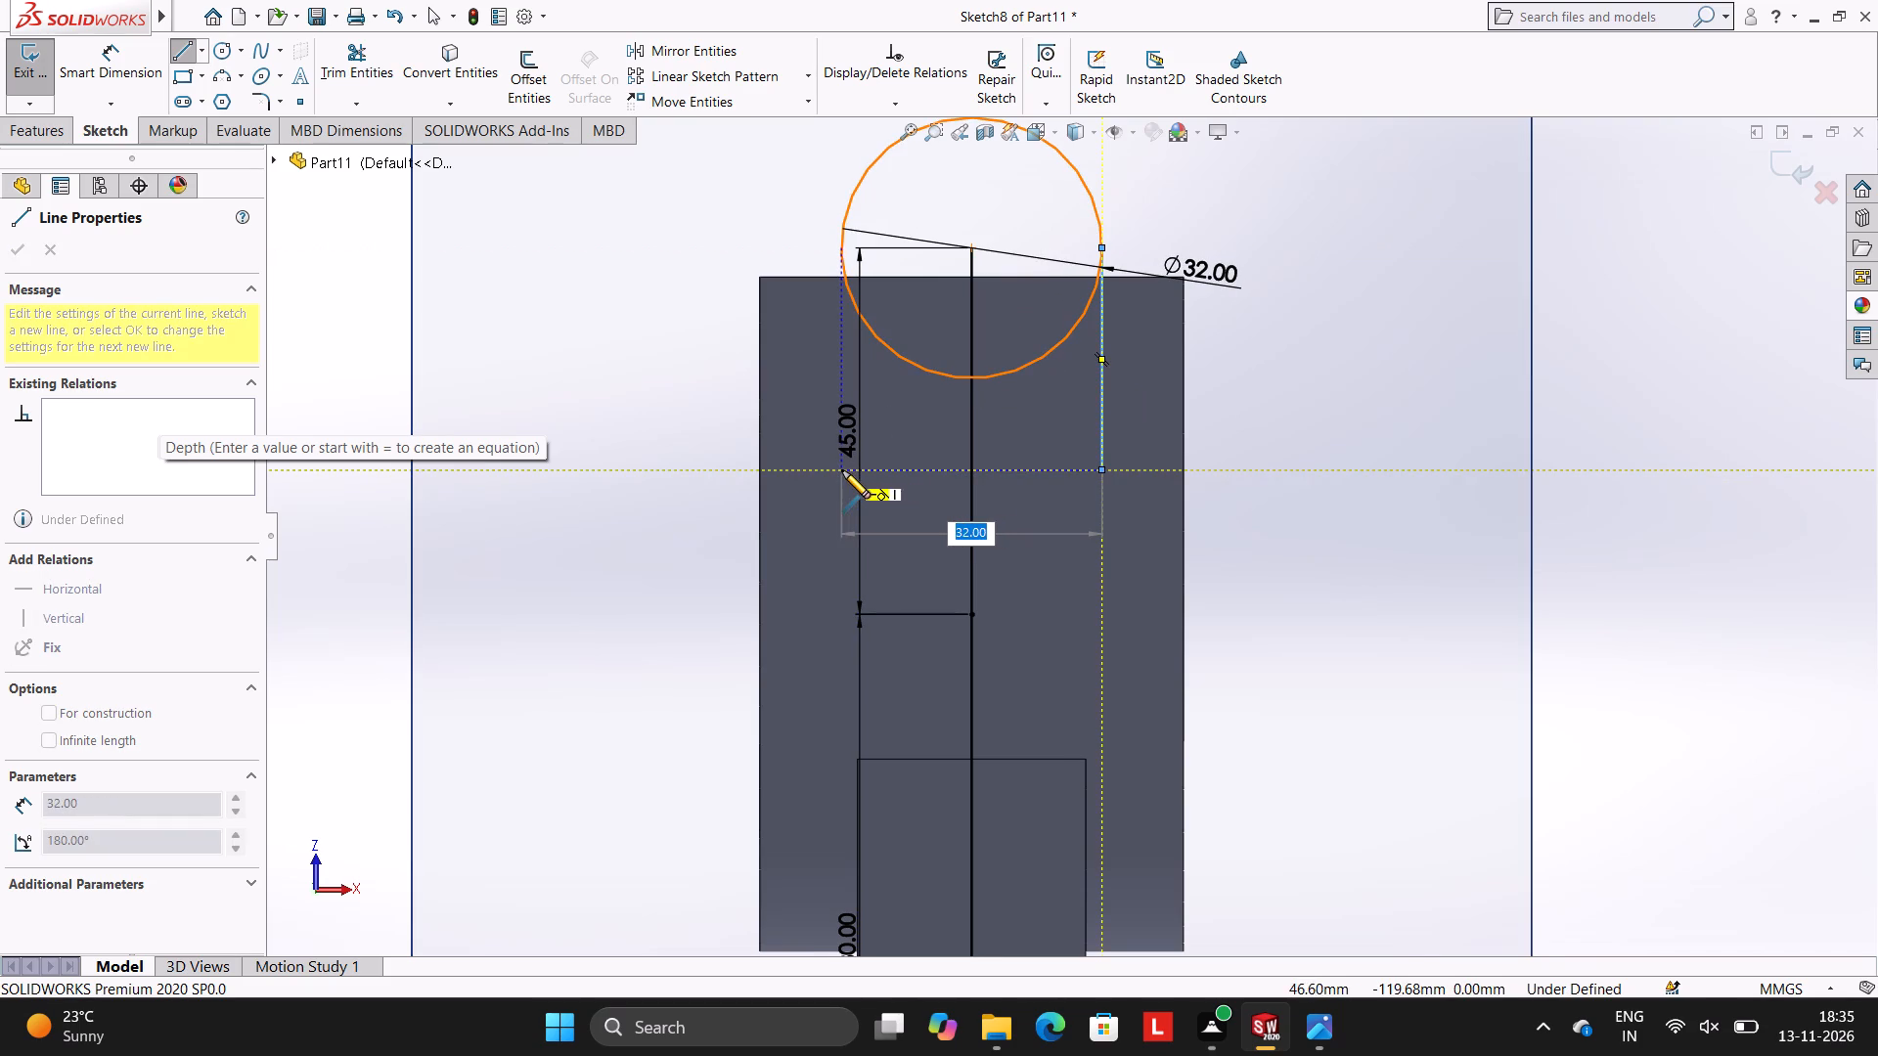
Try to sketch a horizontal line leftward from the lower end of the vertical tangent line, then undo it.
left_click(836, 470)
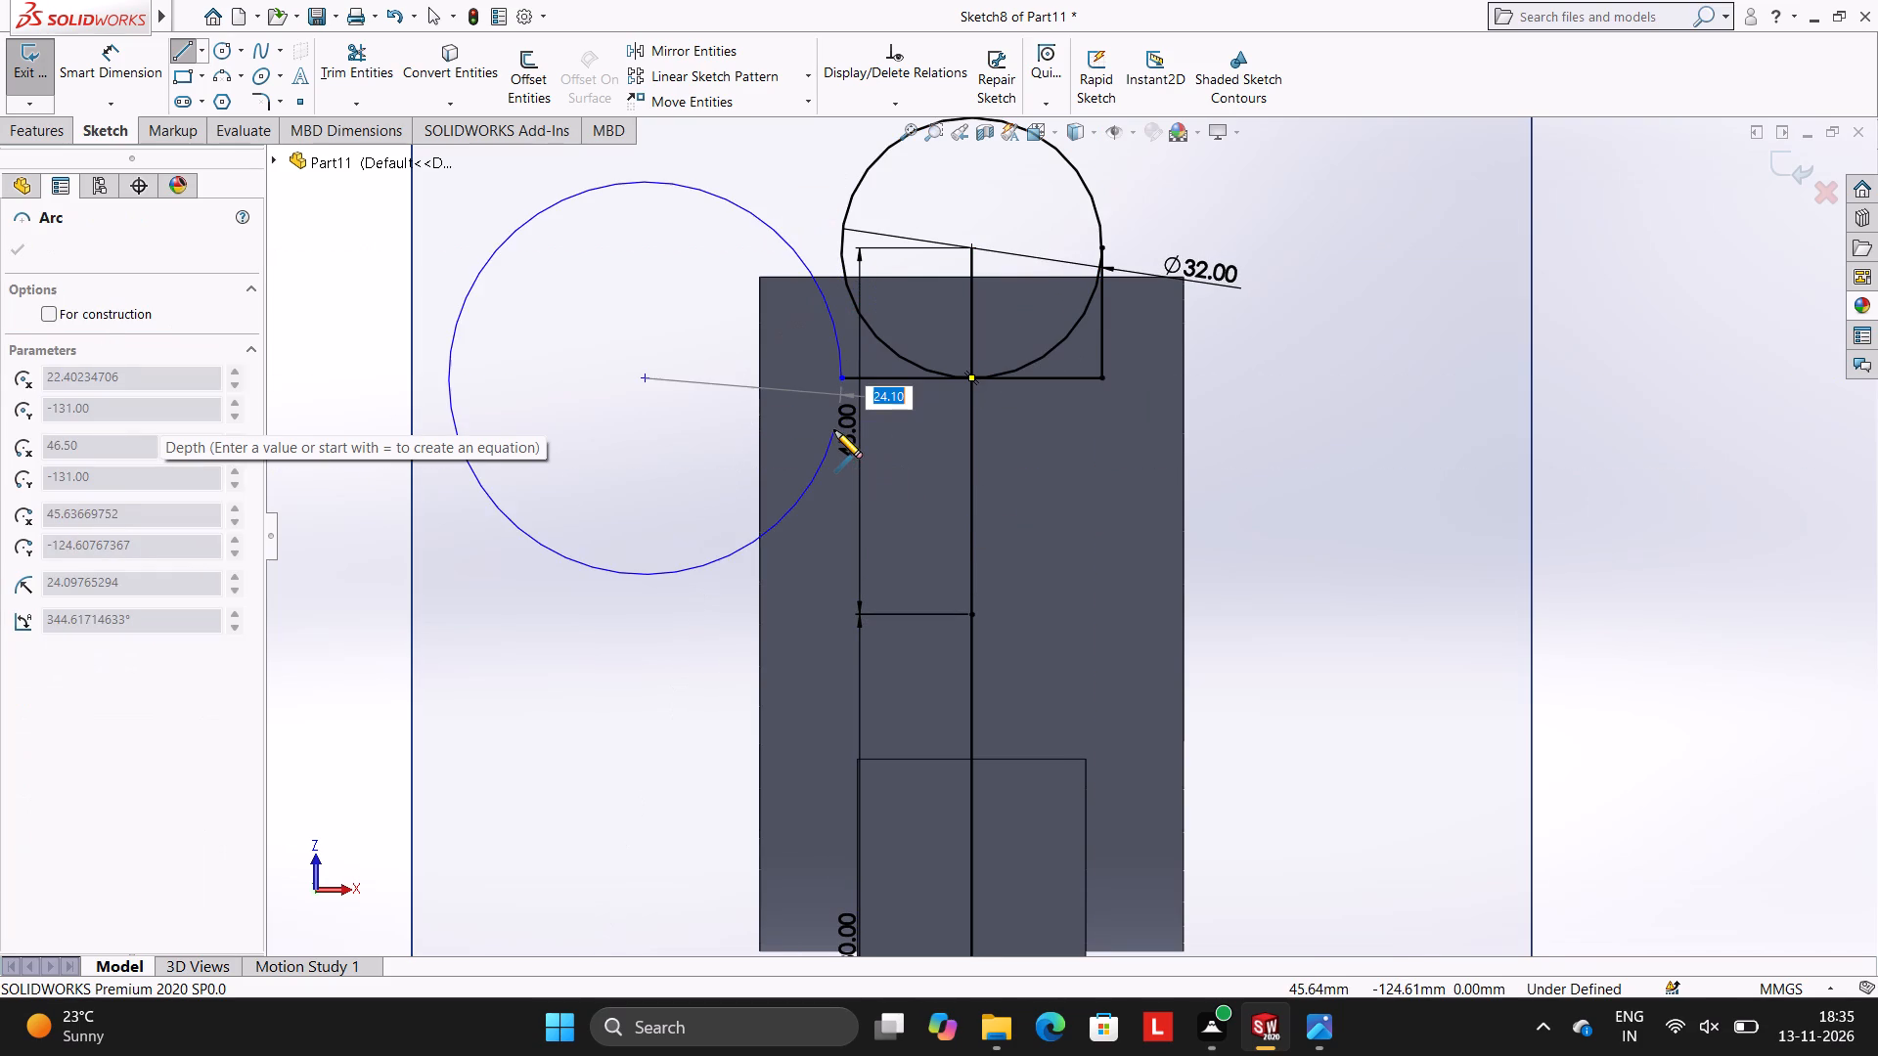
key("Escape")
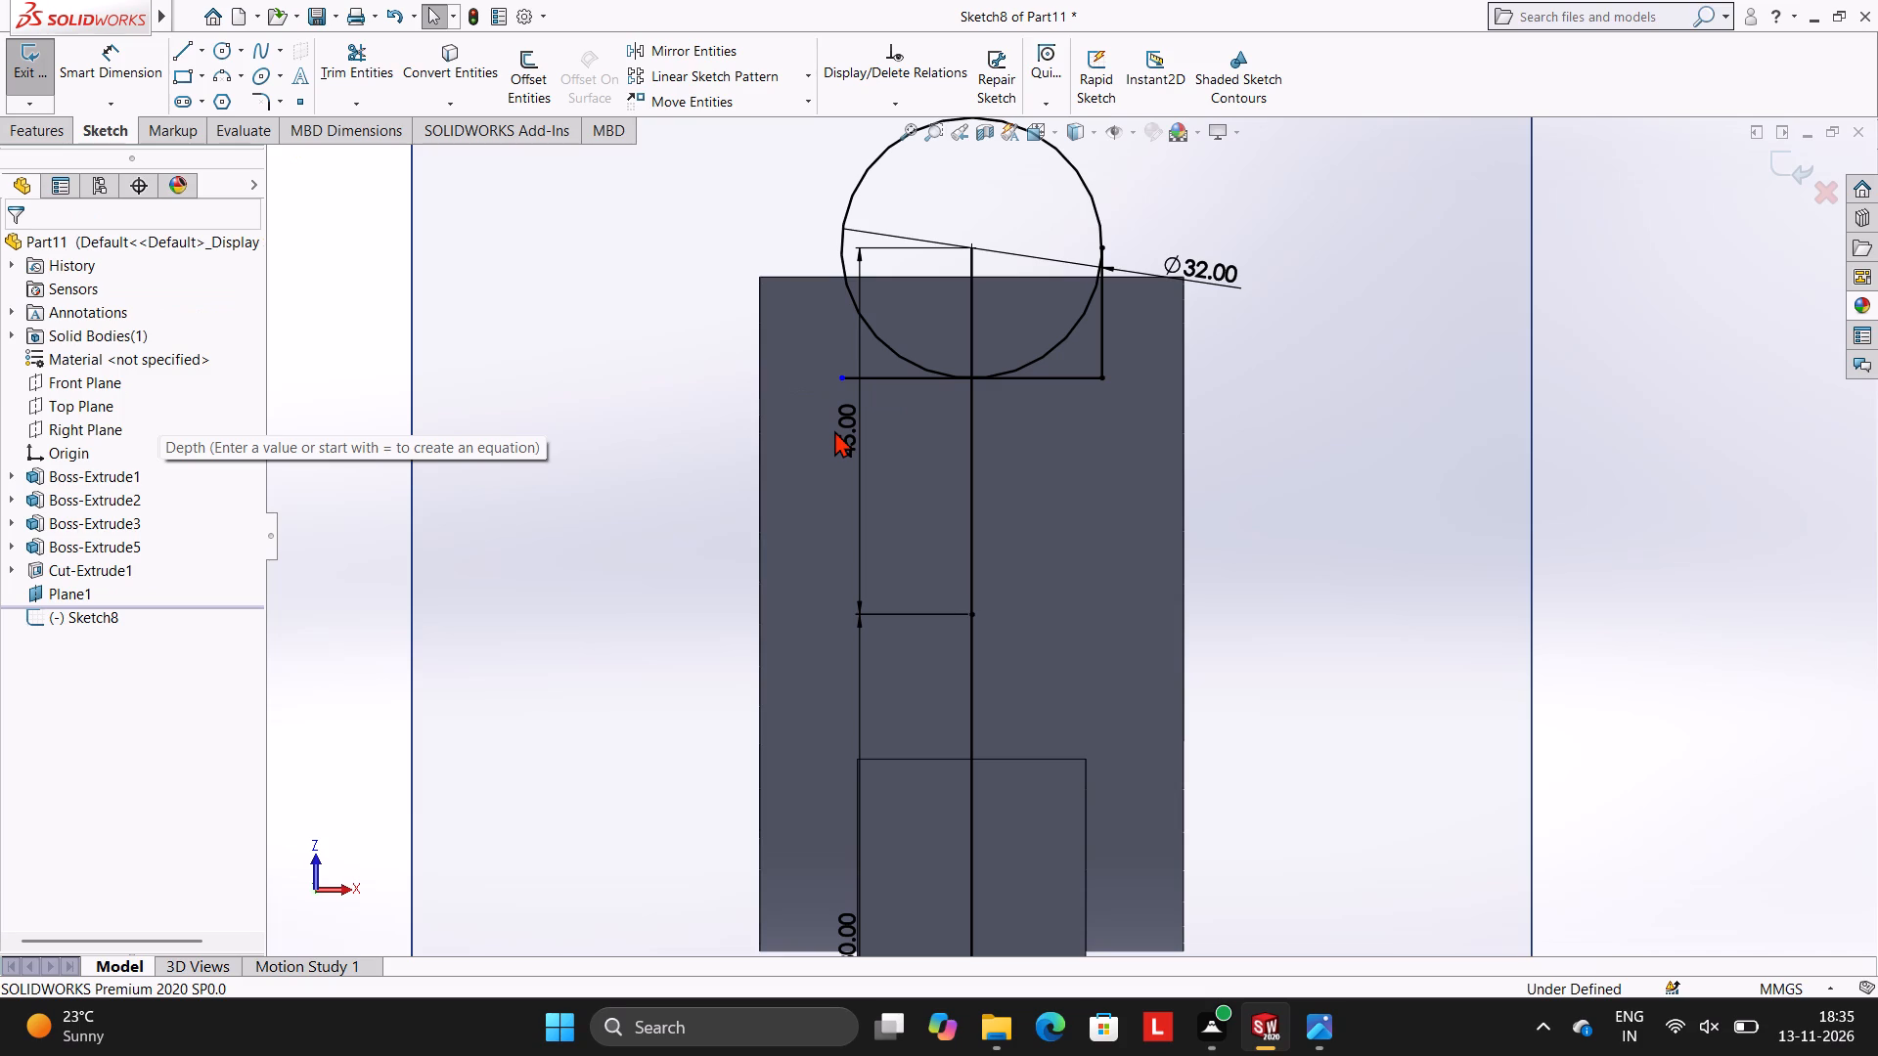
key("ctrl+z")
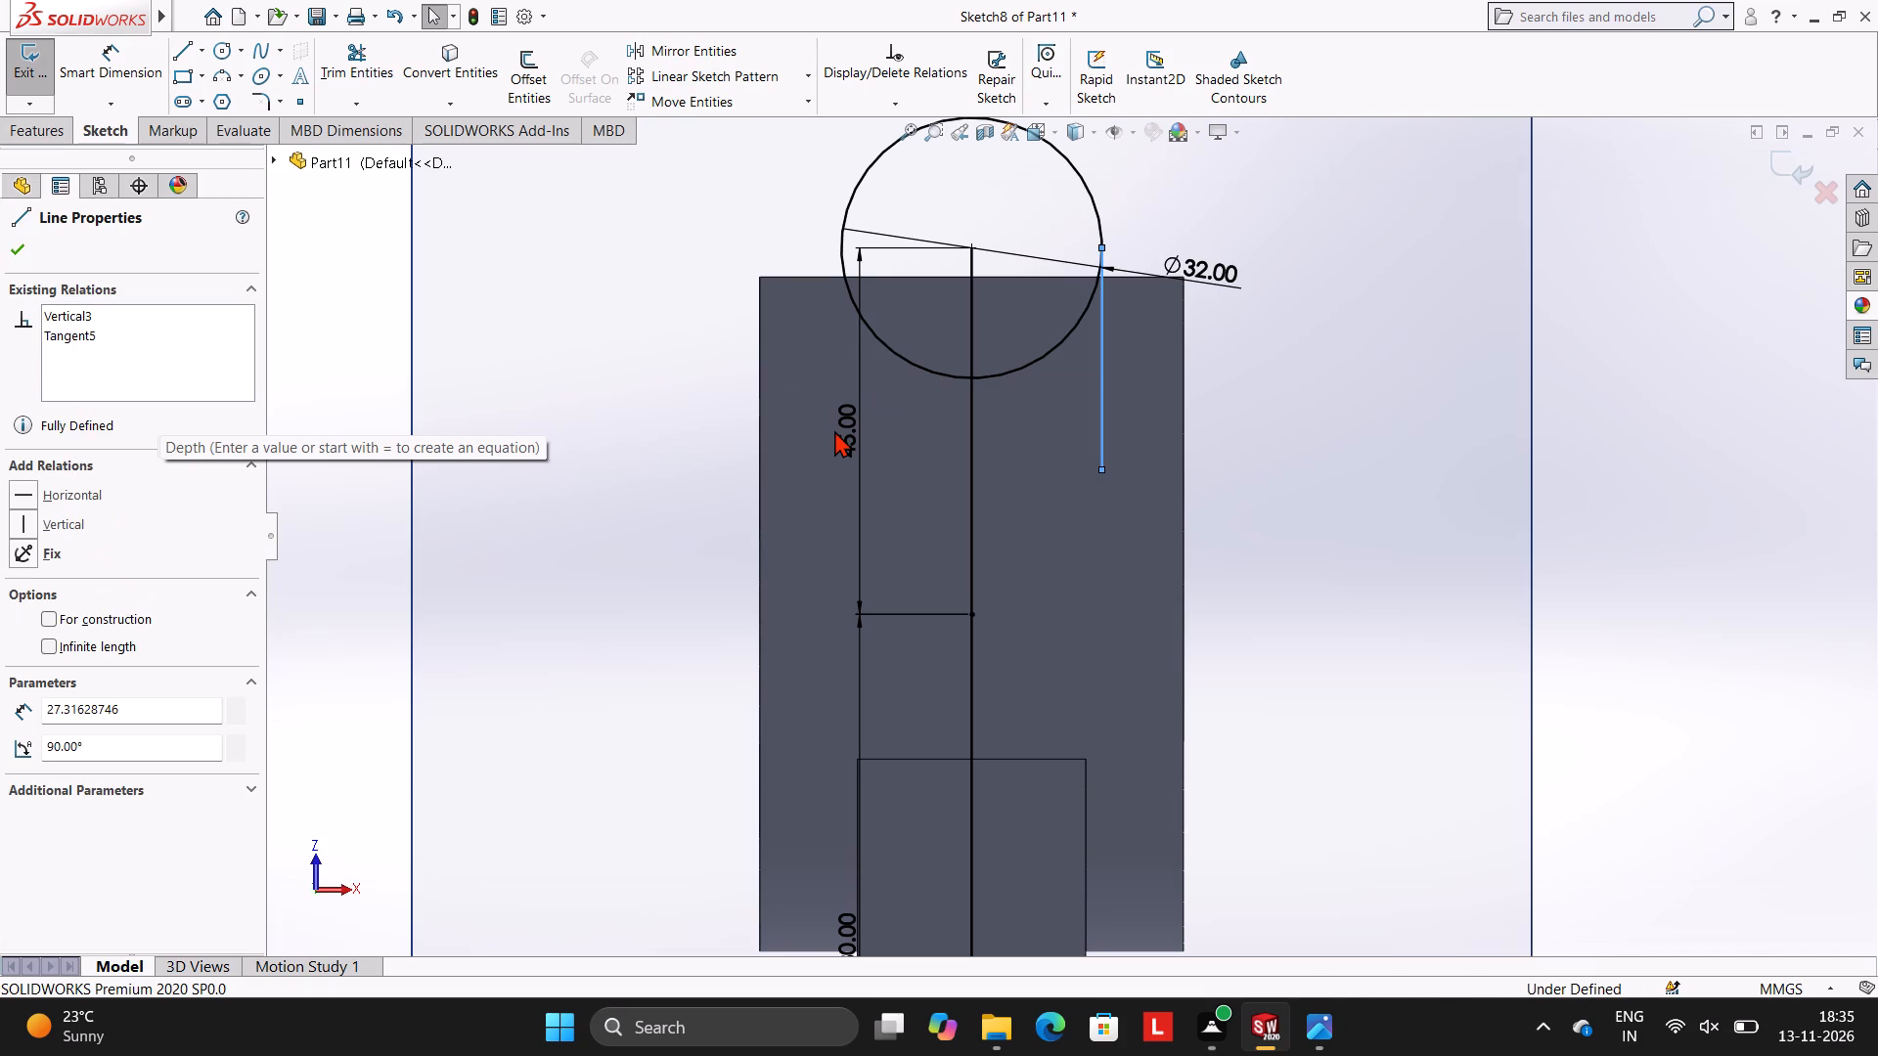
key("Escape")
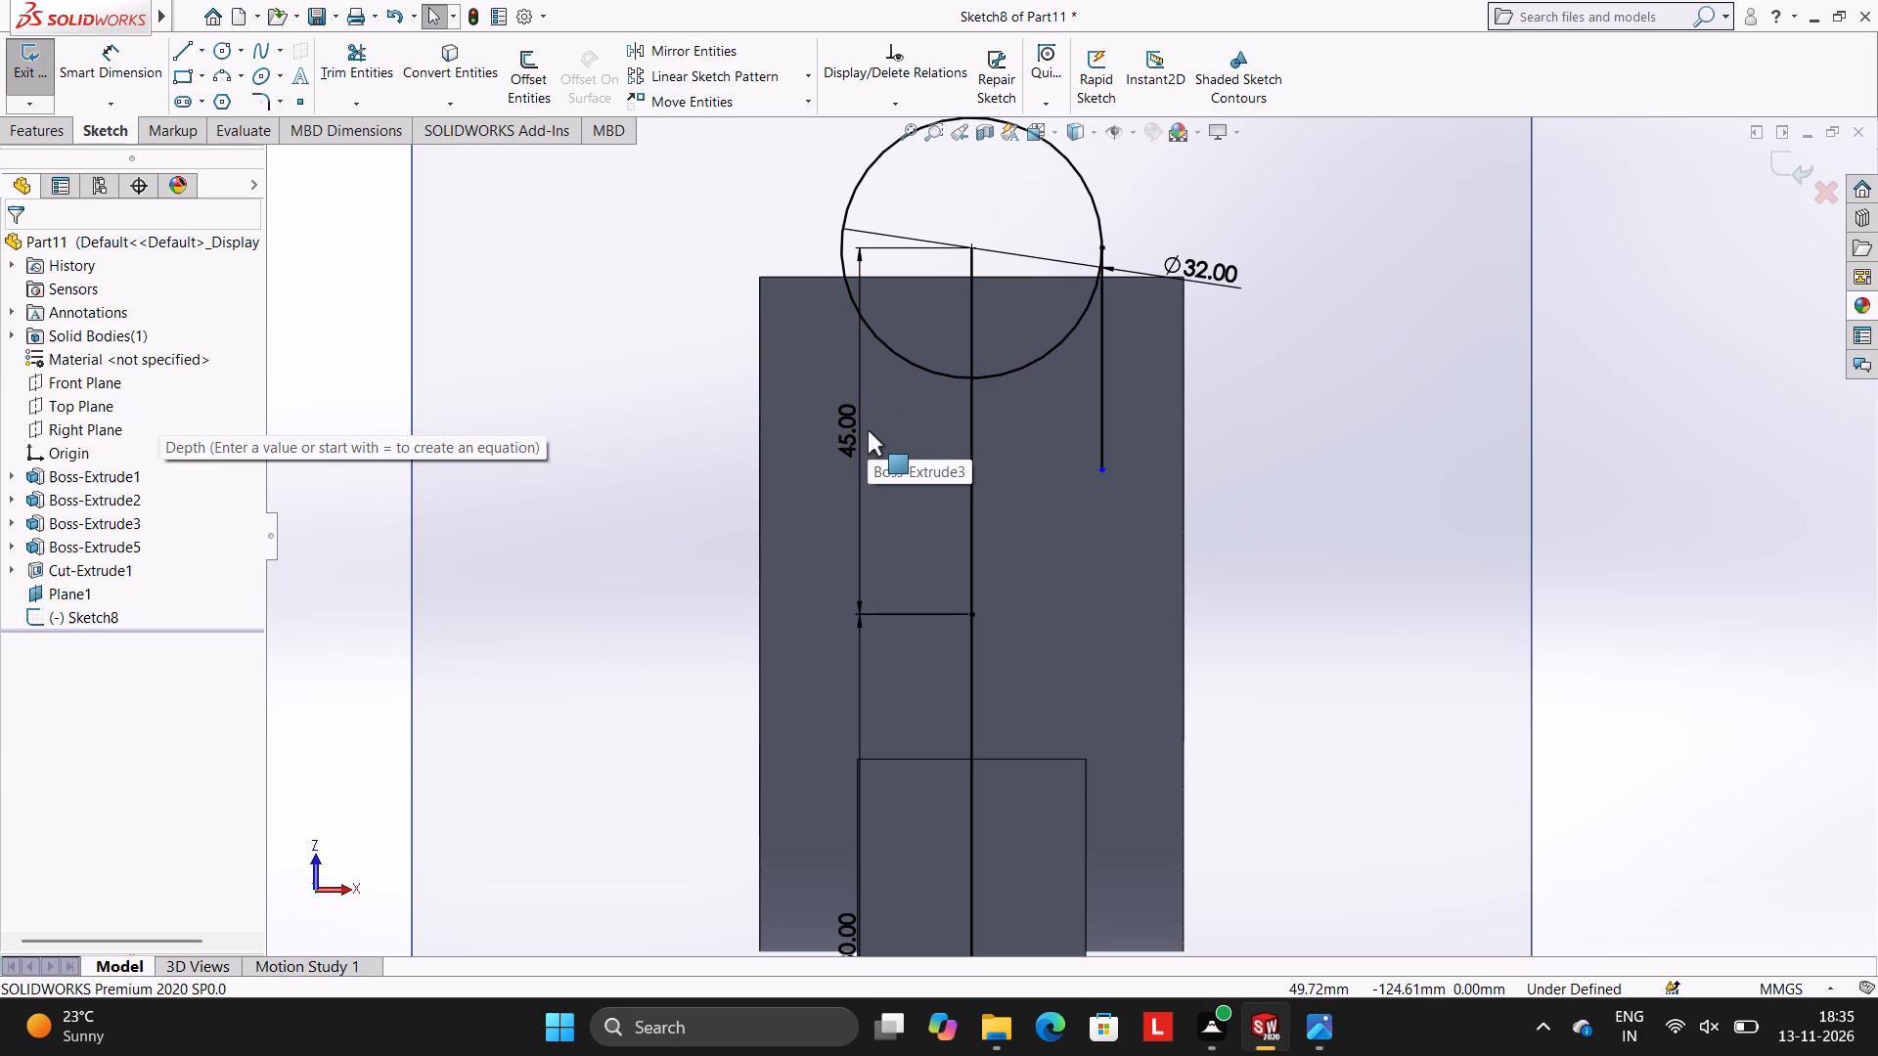
Sketch a vertical line down from the circle's left quadrant and close the profile with a 32 mm horizontal bottom line.
left_click(169, 55)
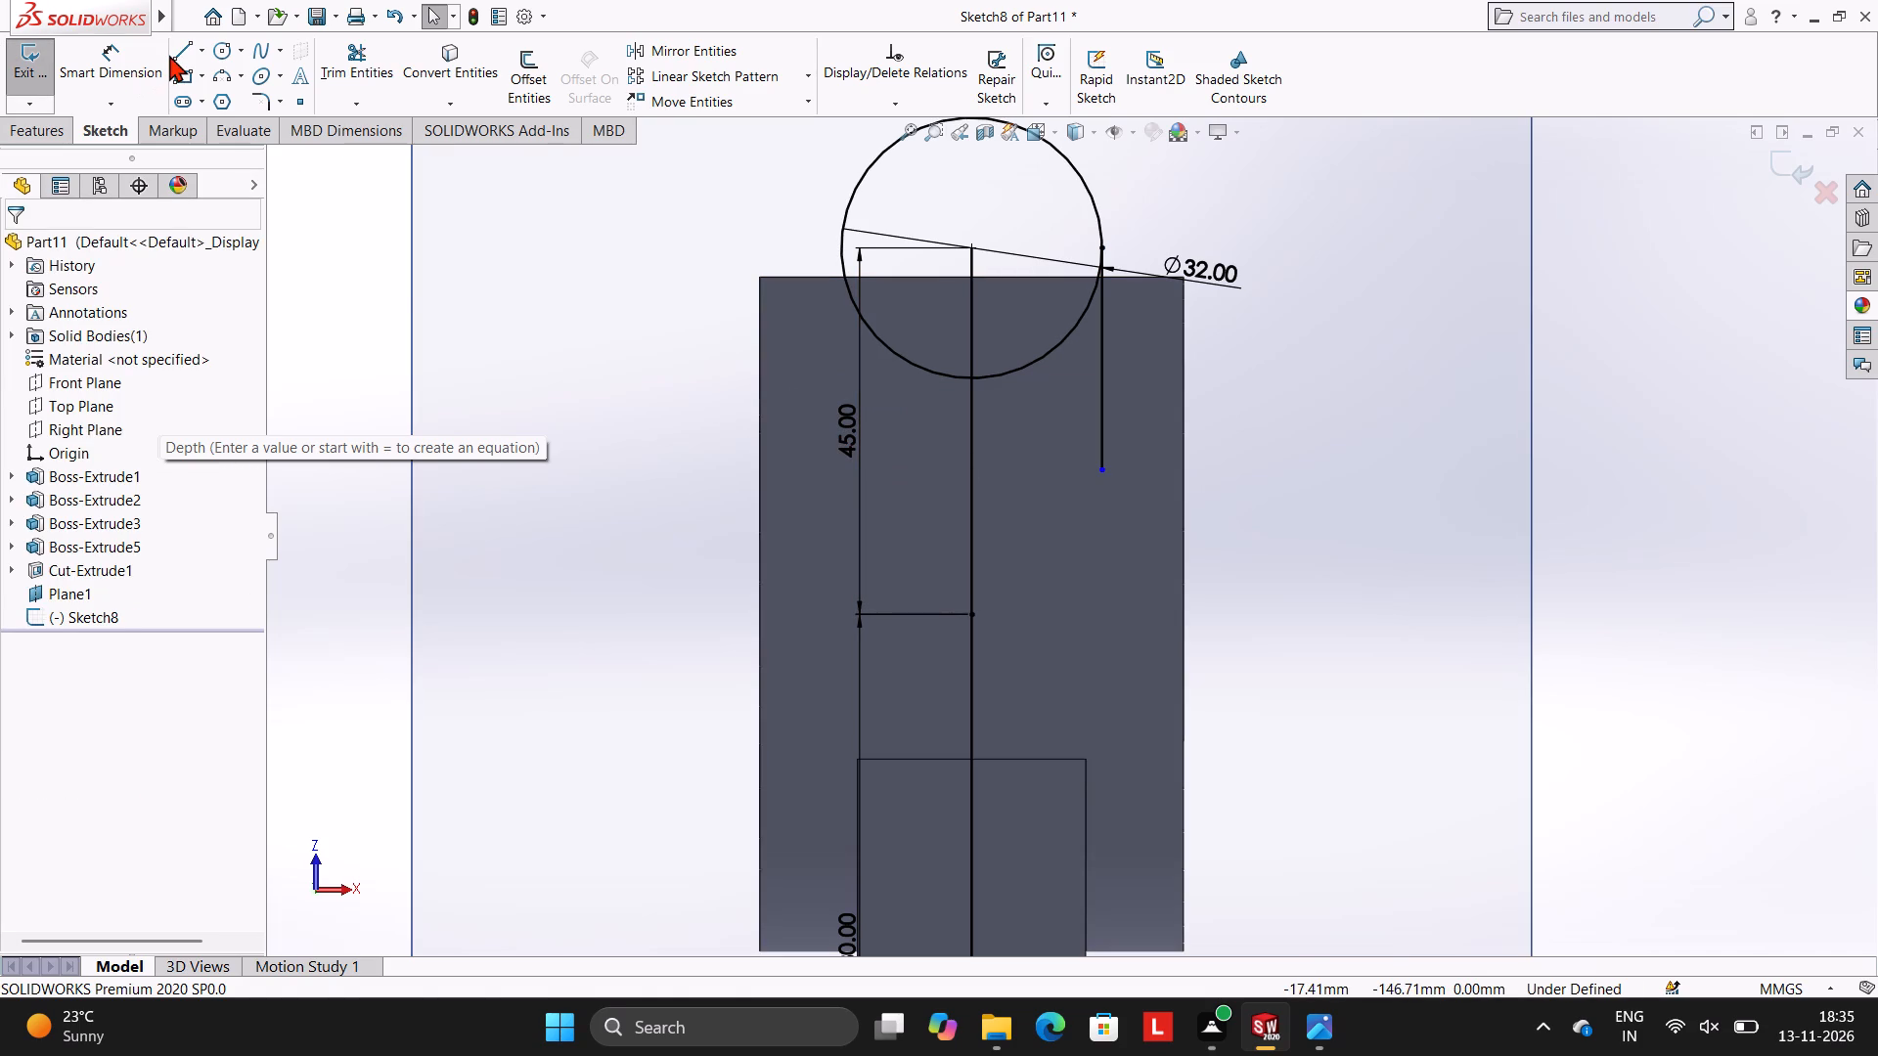
left_click(181, 52)
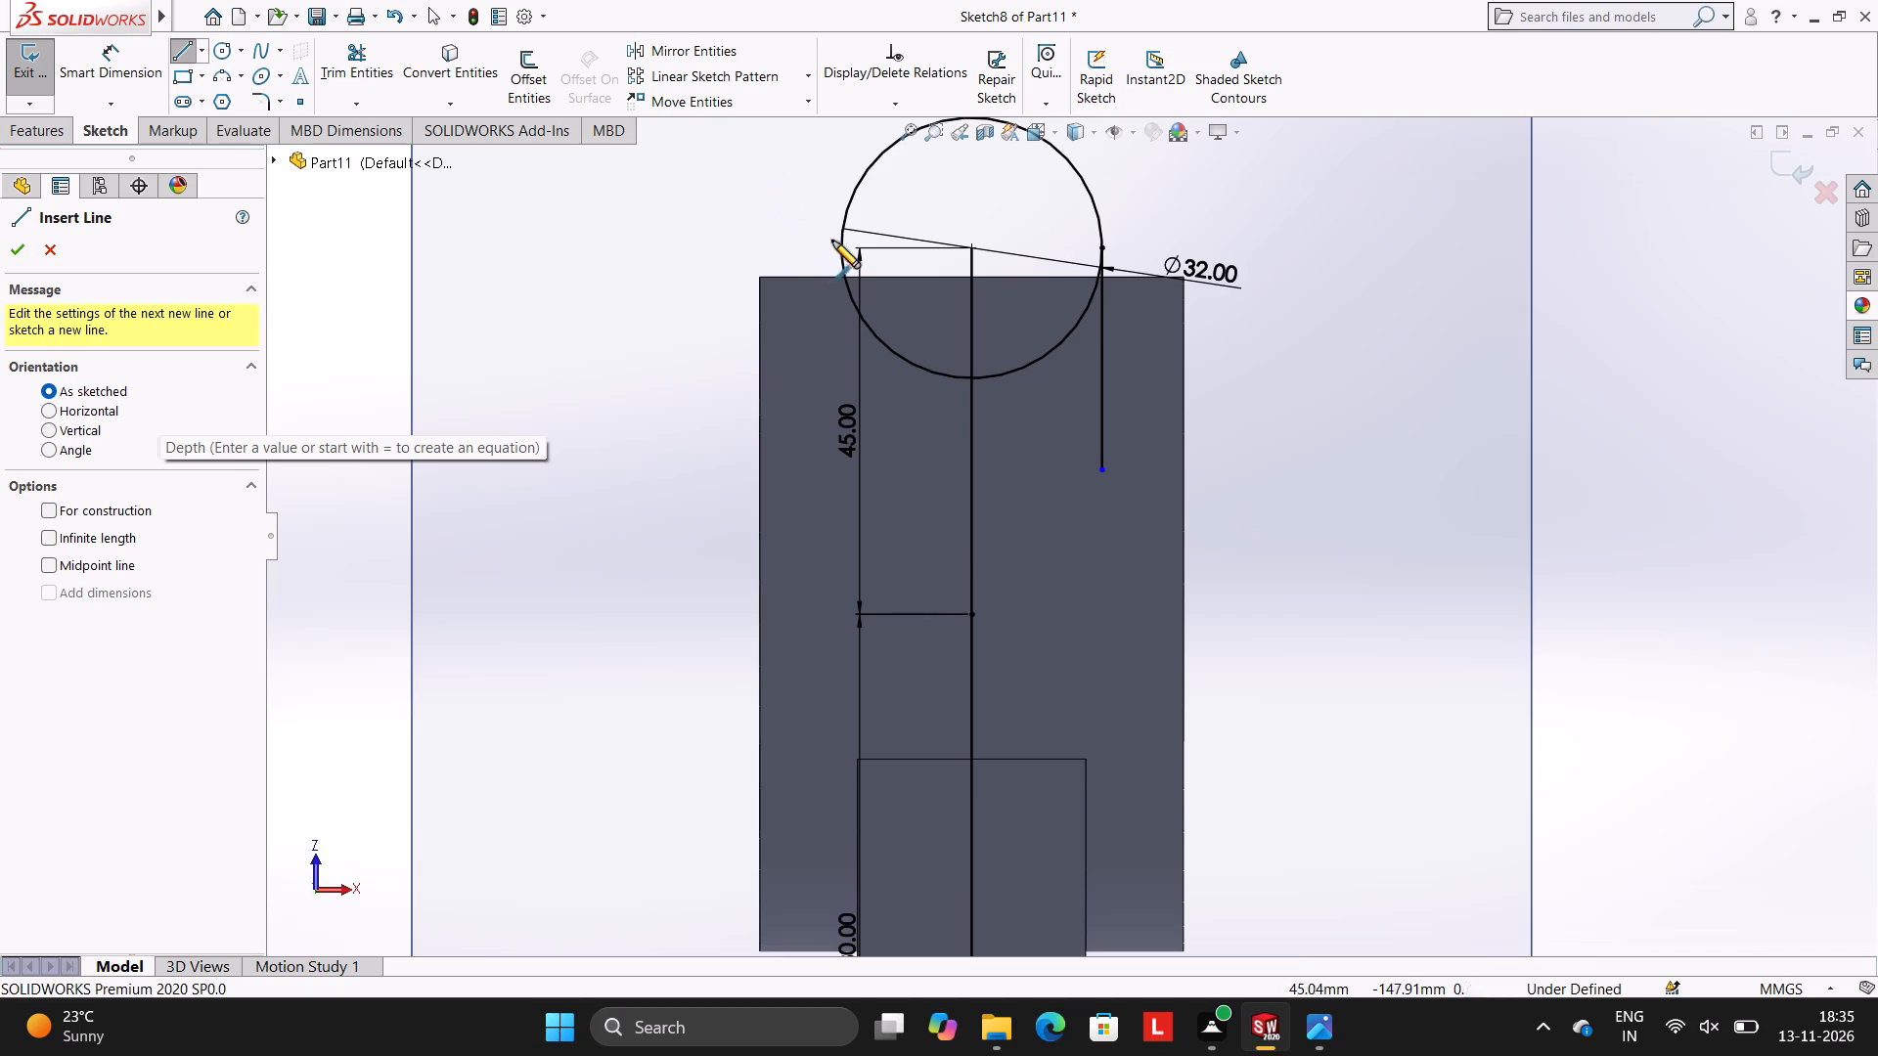
left_click(843, 247)
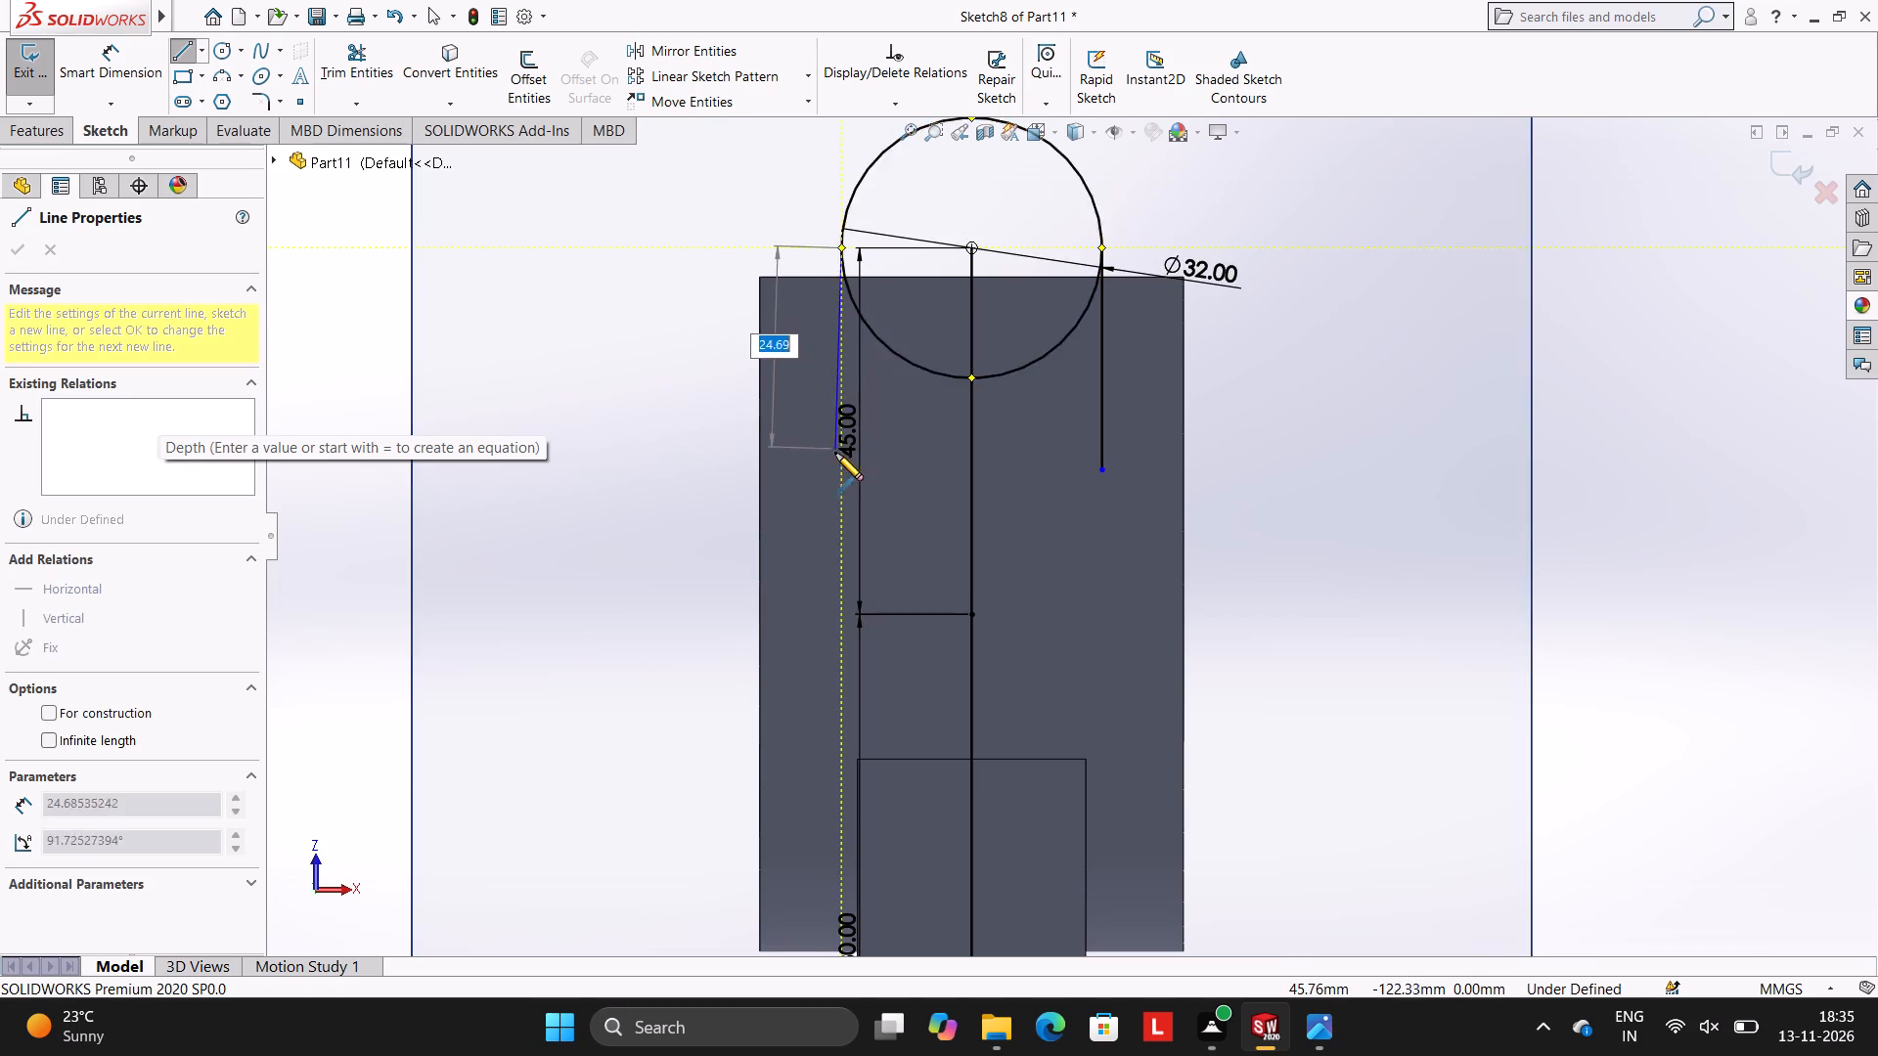
left_click(840, 475)
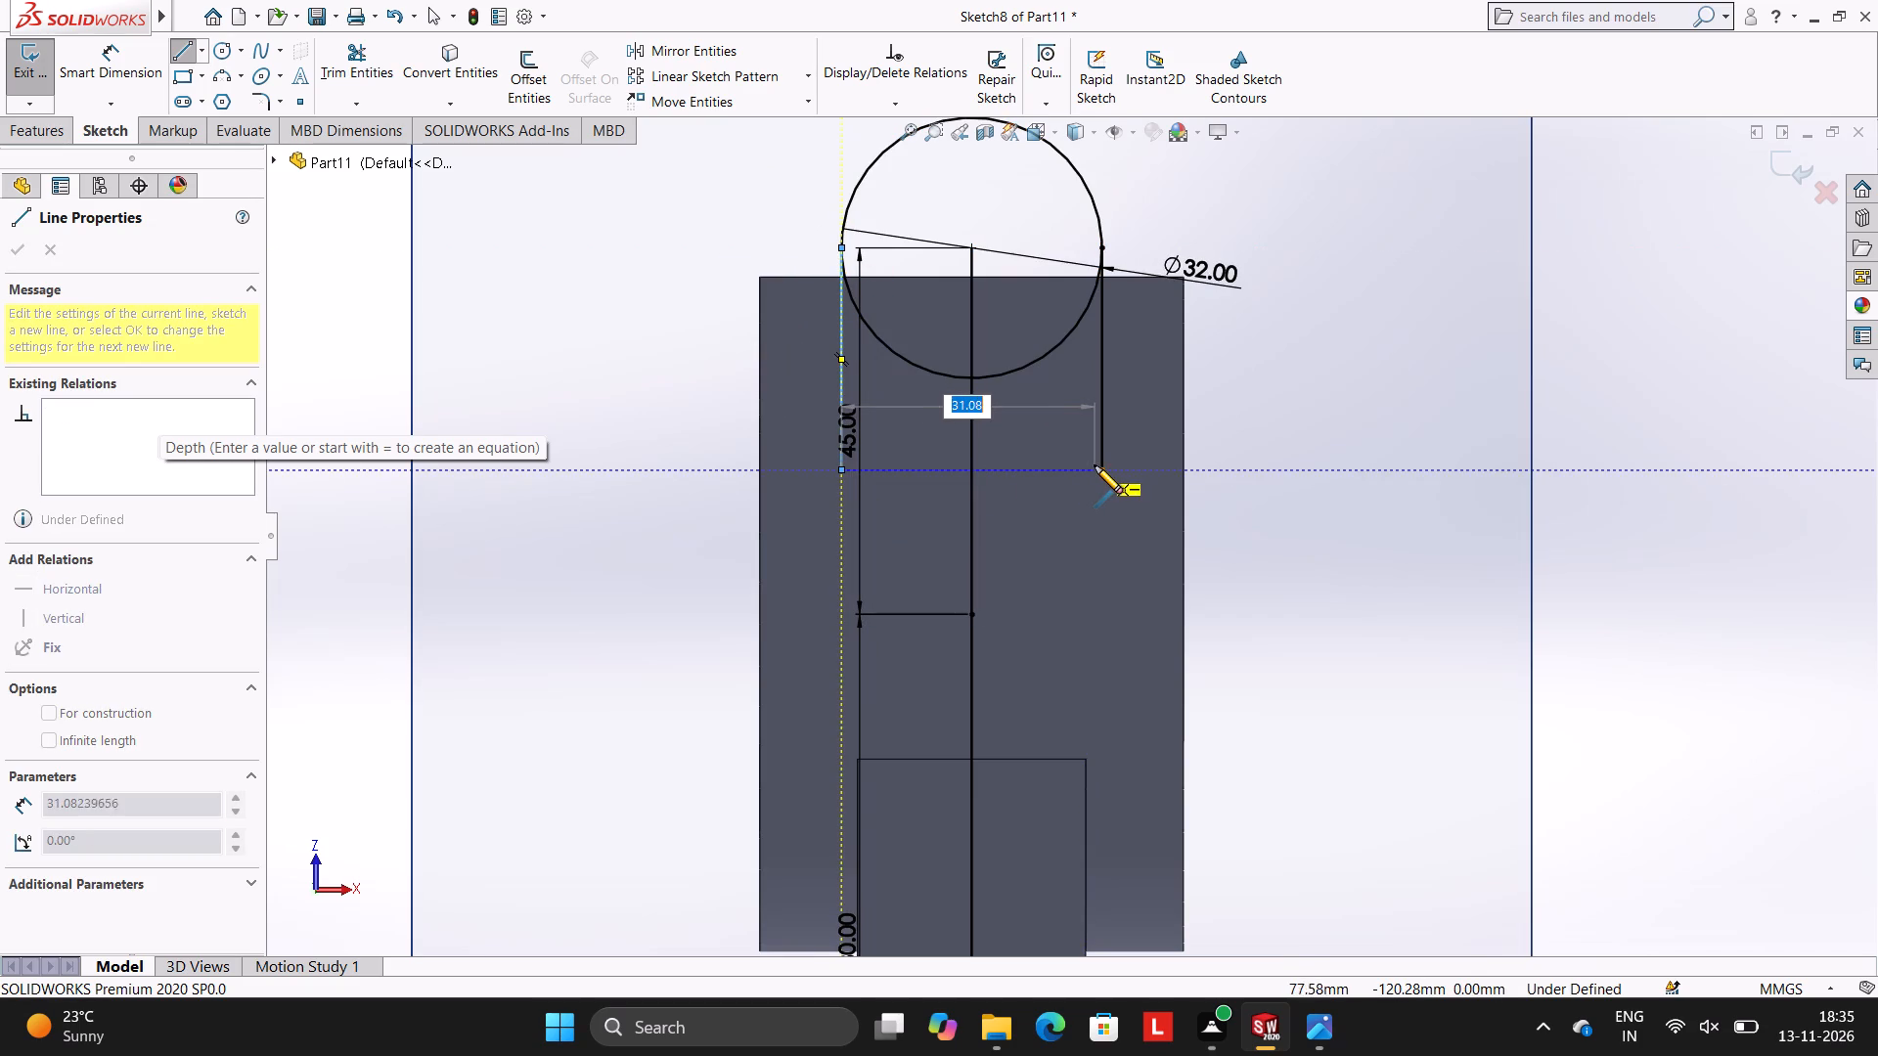
left_click(1100, 469)
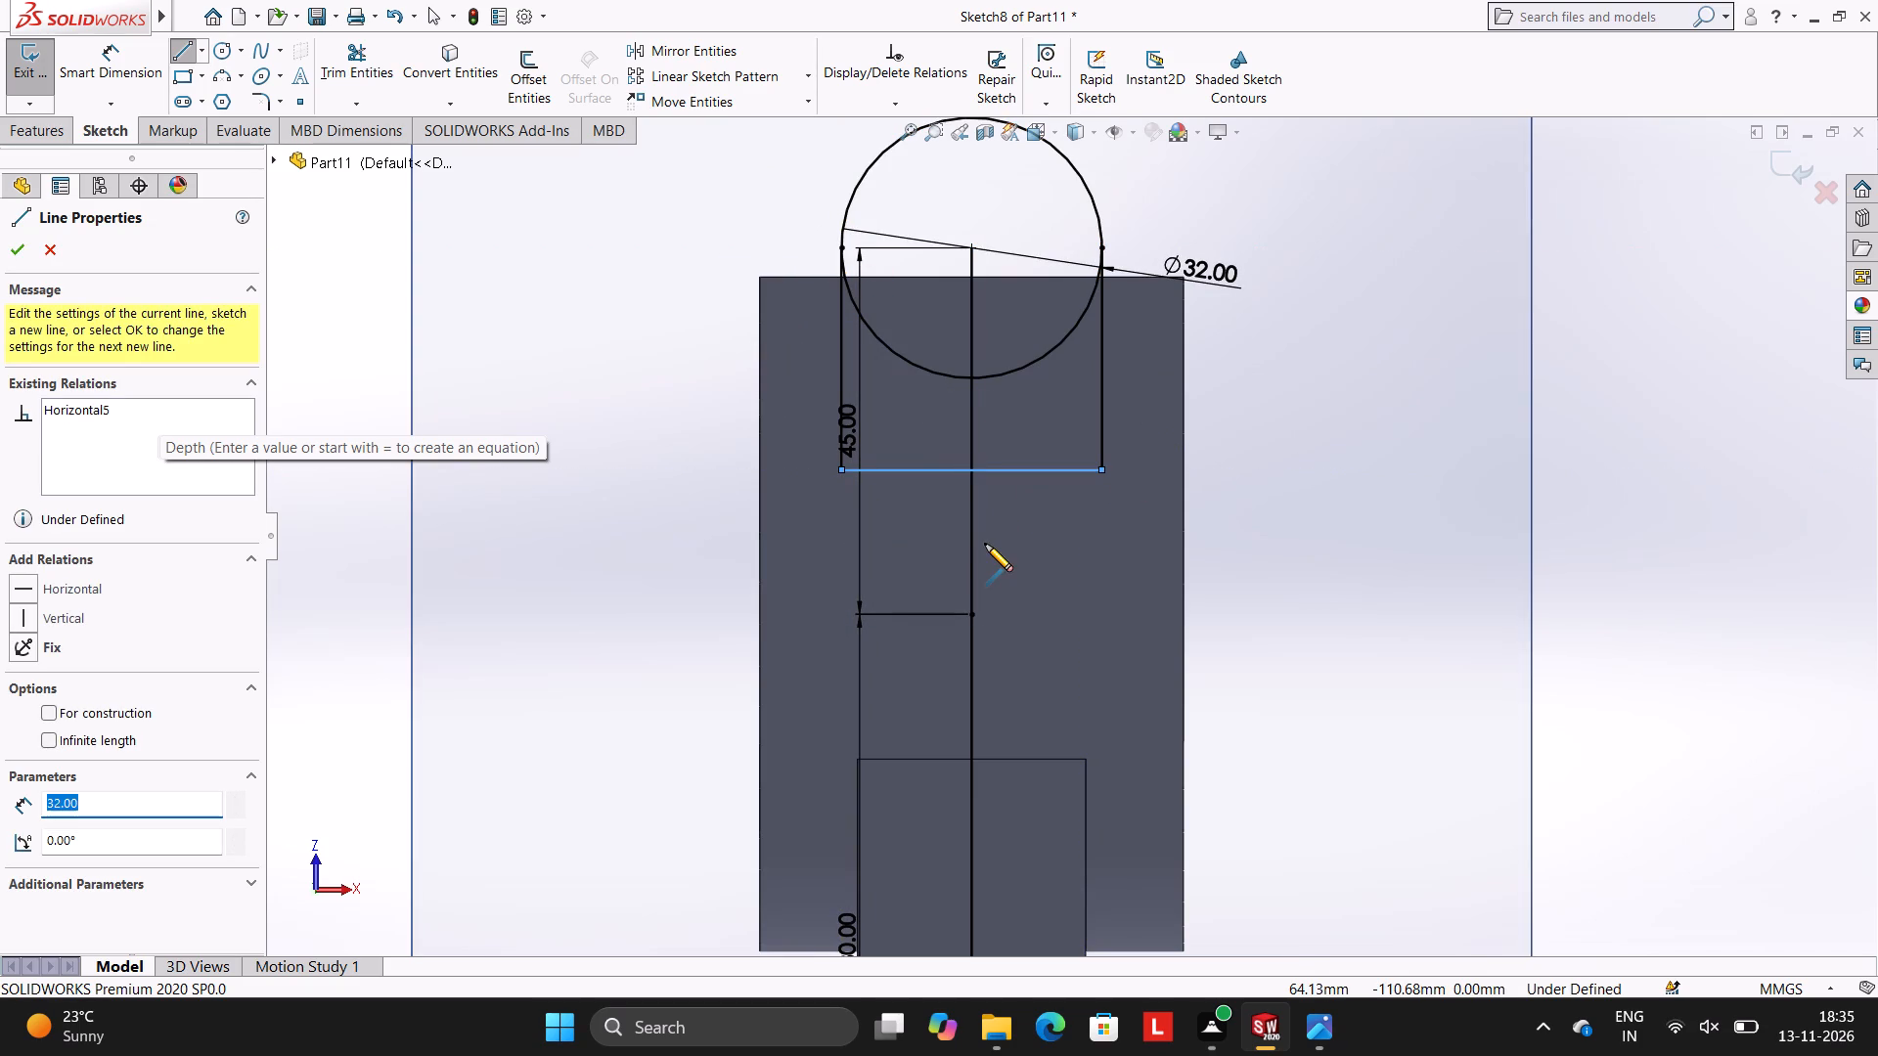
key("Escape")
key("Escape")
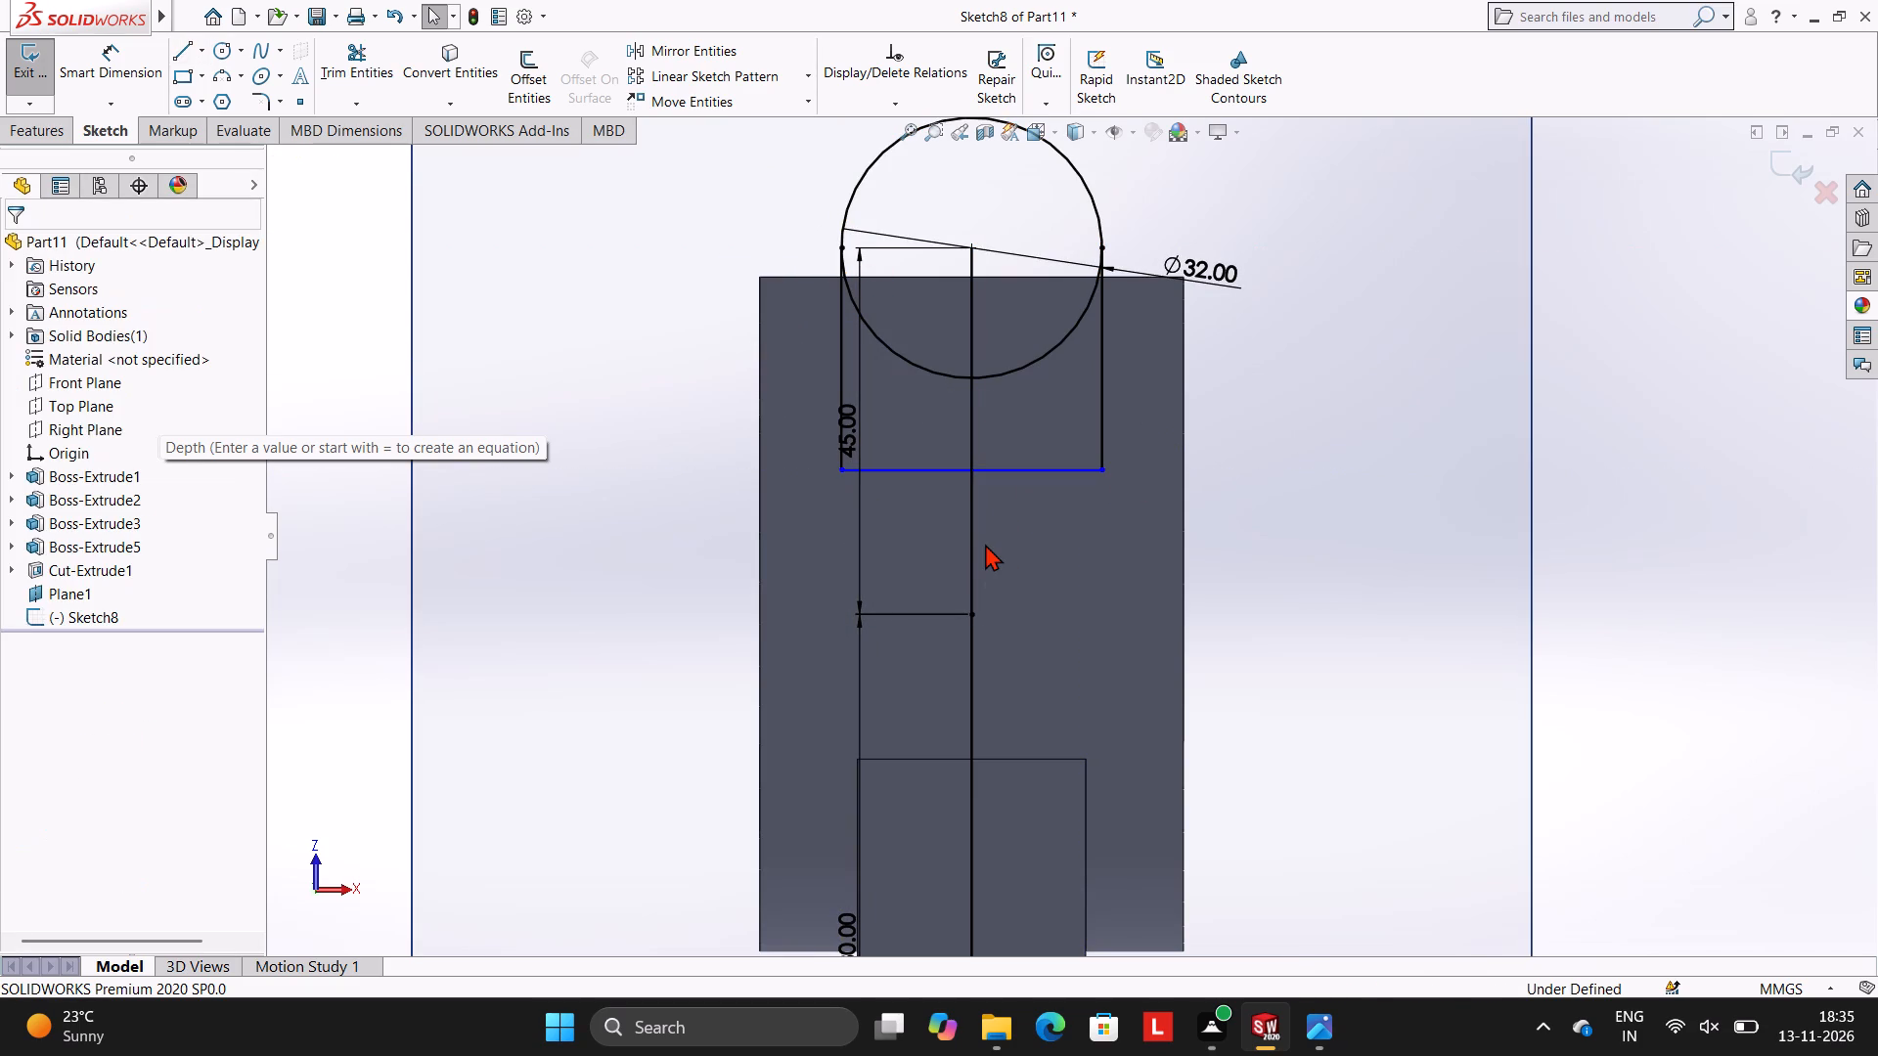
Trim away the circle's lower half and the part of the centre line inside the round-topped profile.
left_click(374, 56)
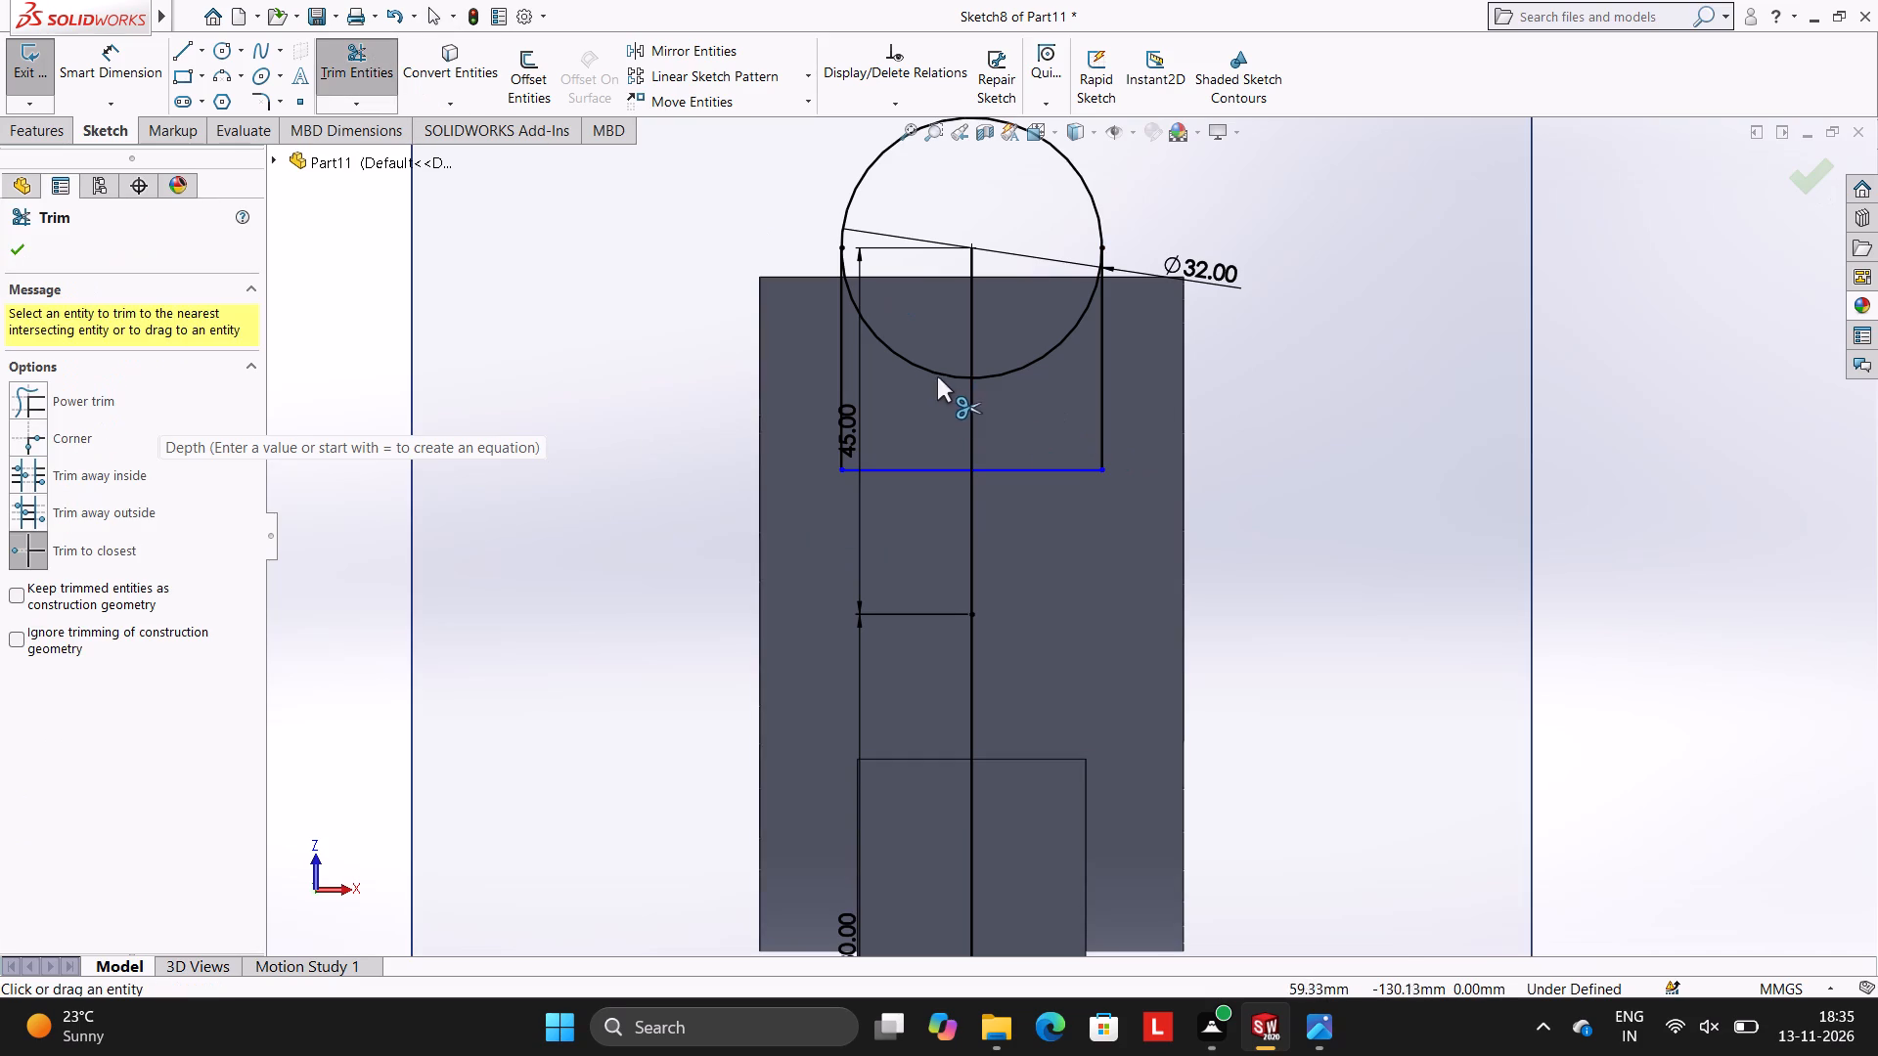
left_click(932, 373)
left_click(1022, 372)
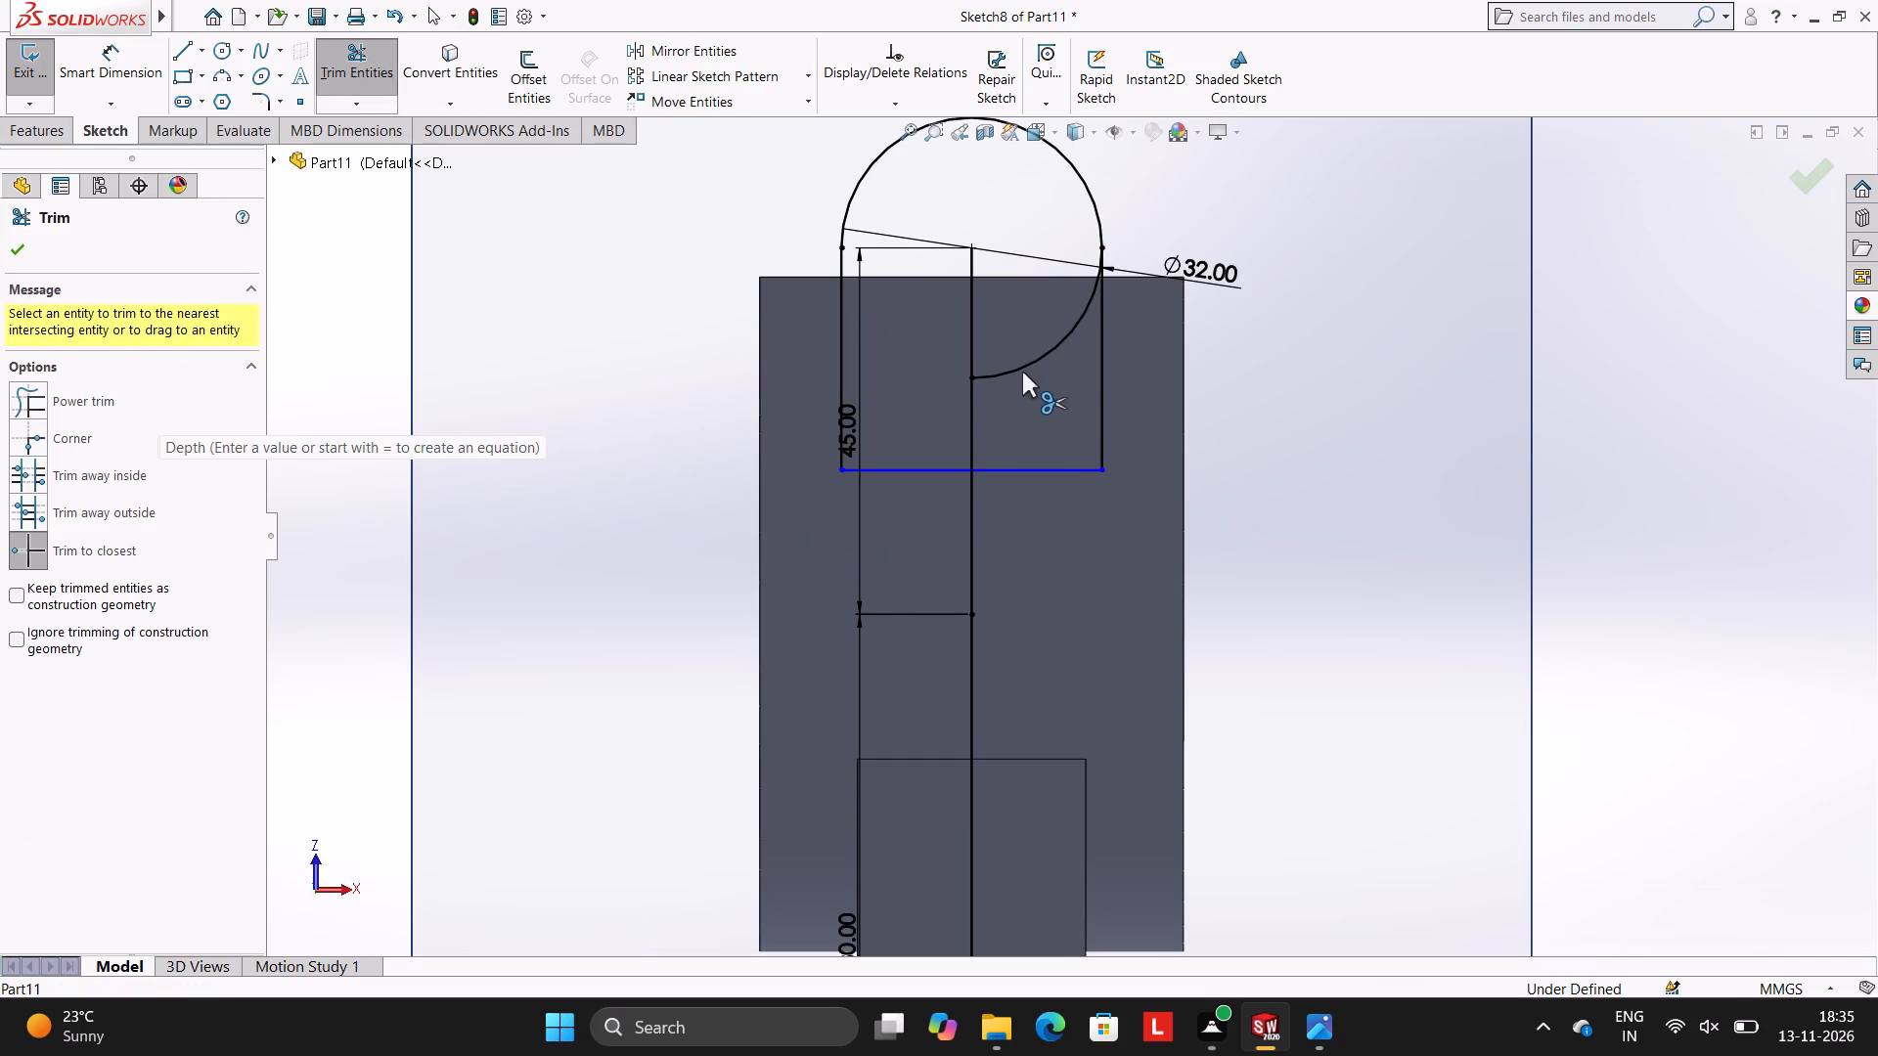
left_click(977, 376)
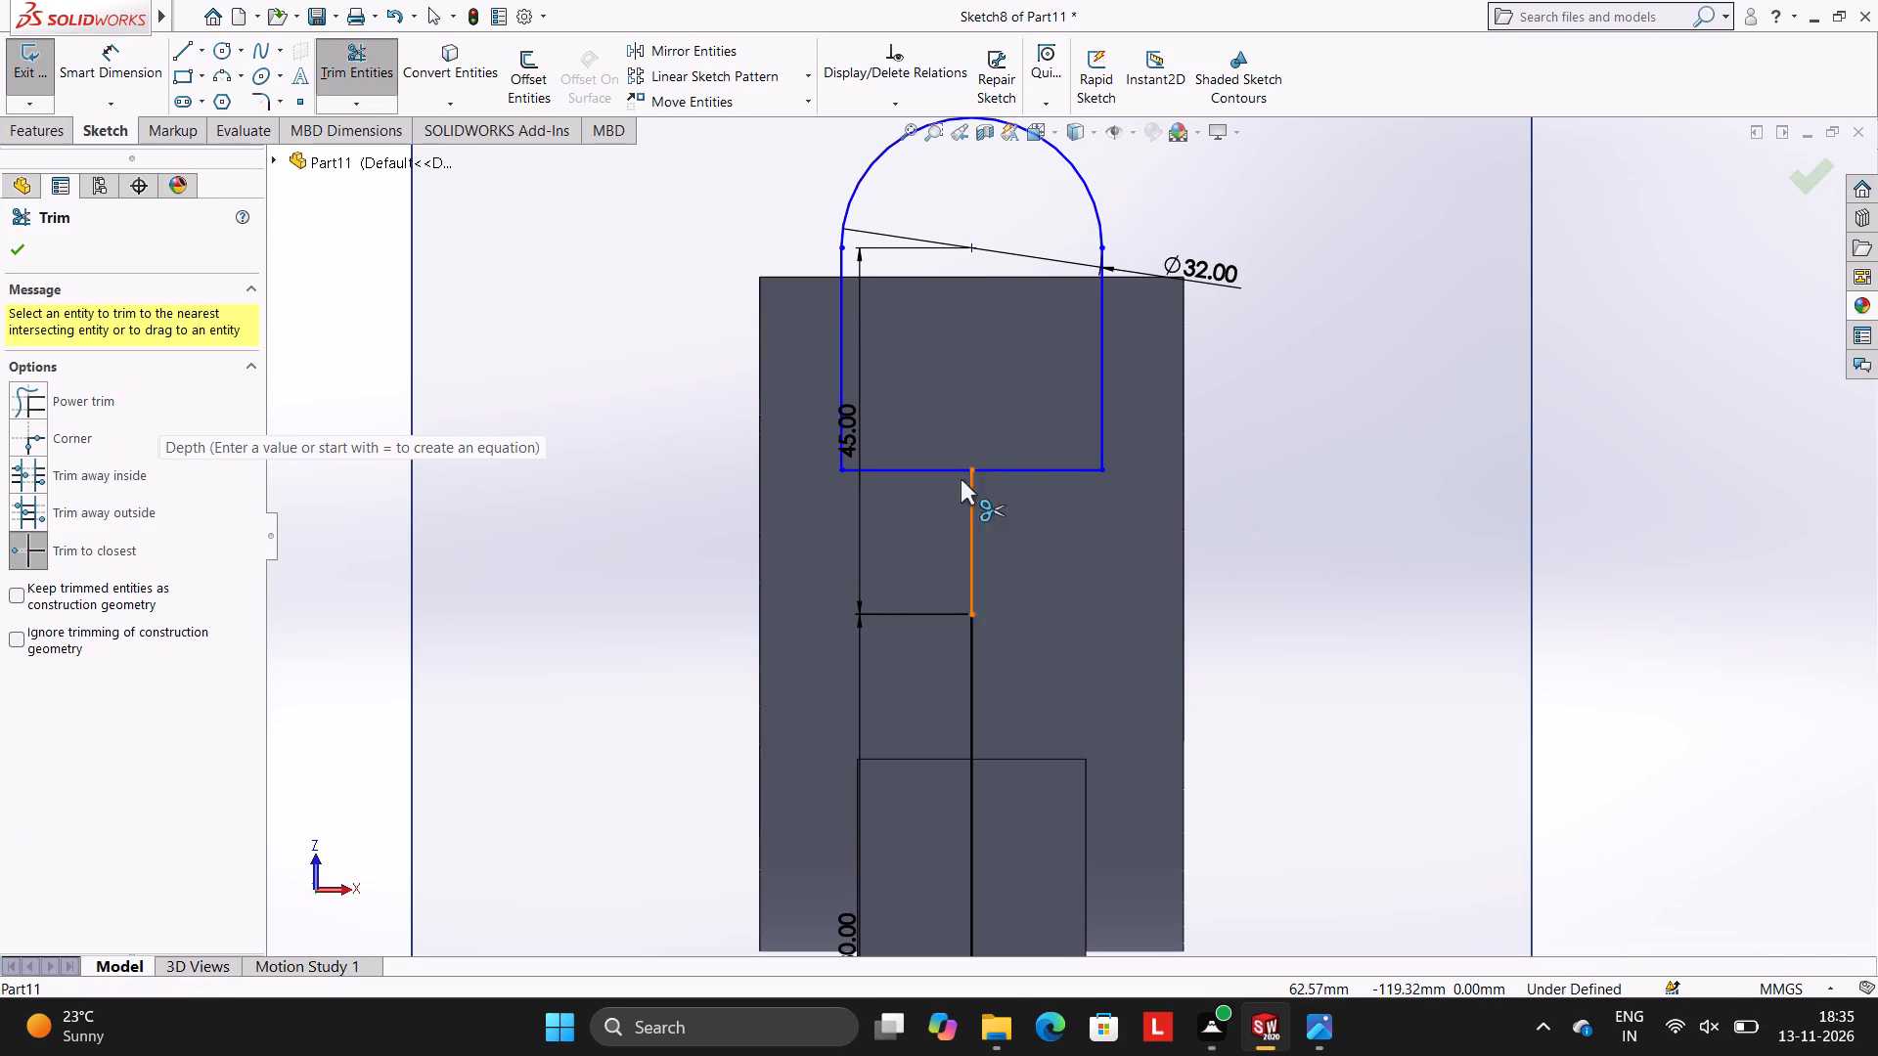
Add an aligned dimension between the arc's centre and the lower-right corner of the round-topped profile.
left_click(129, 73)
scroll(1225, 383, "up", 3)
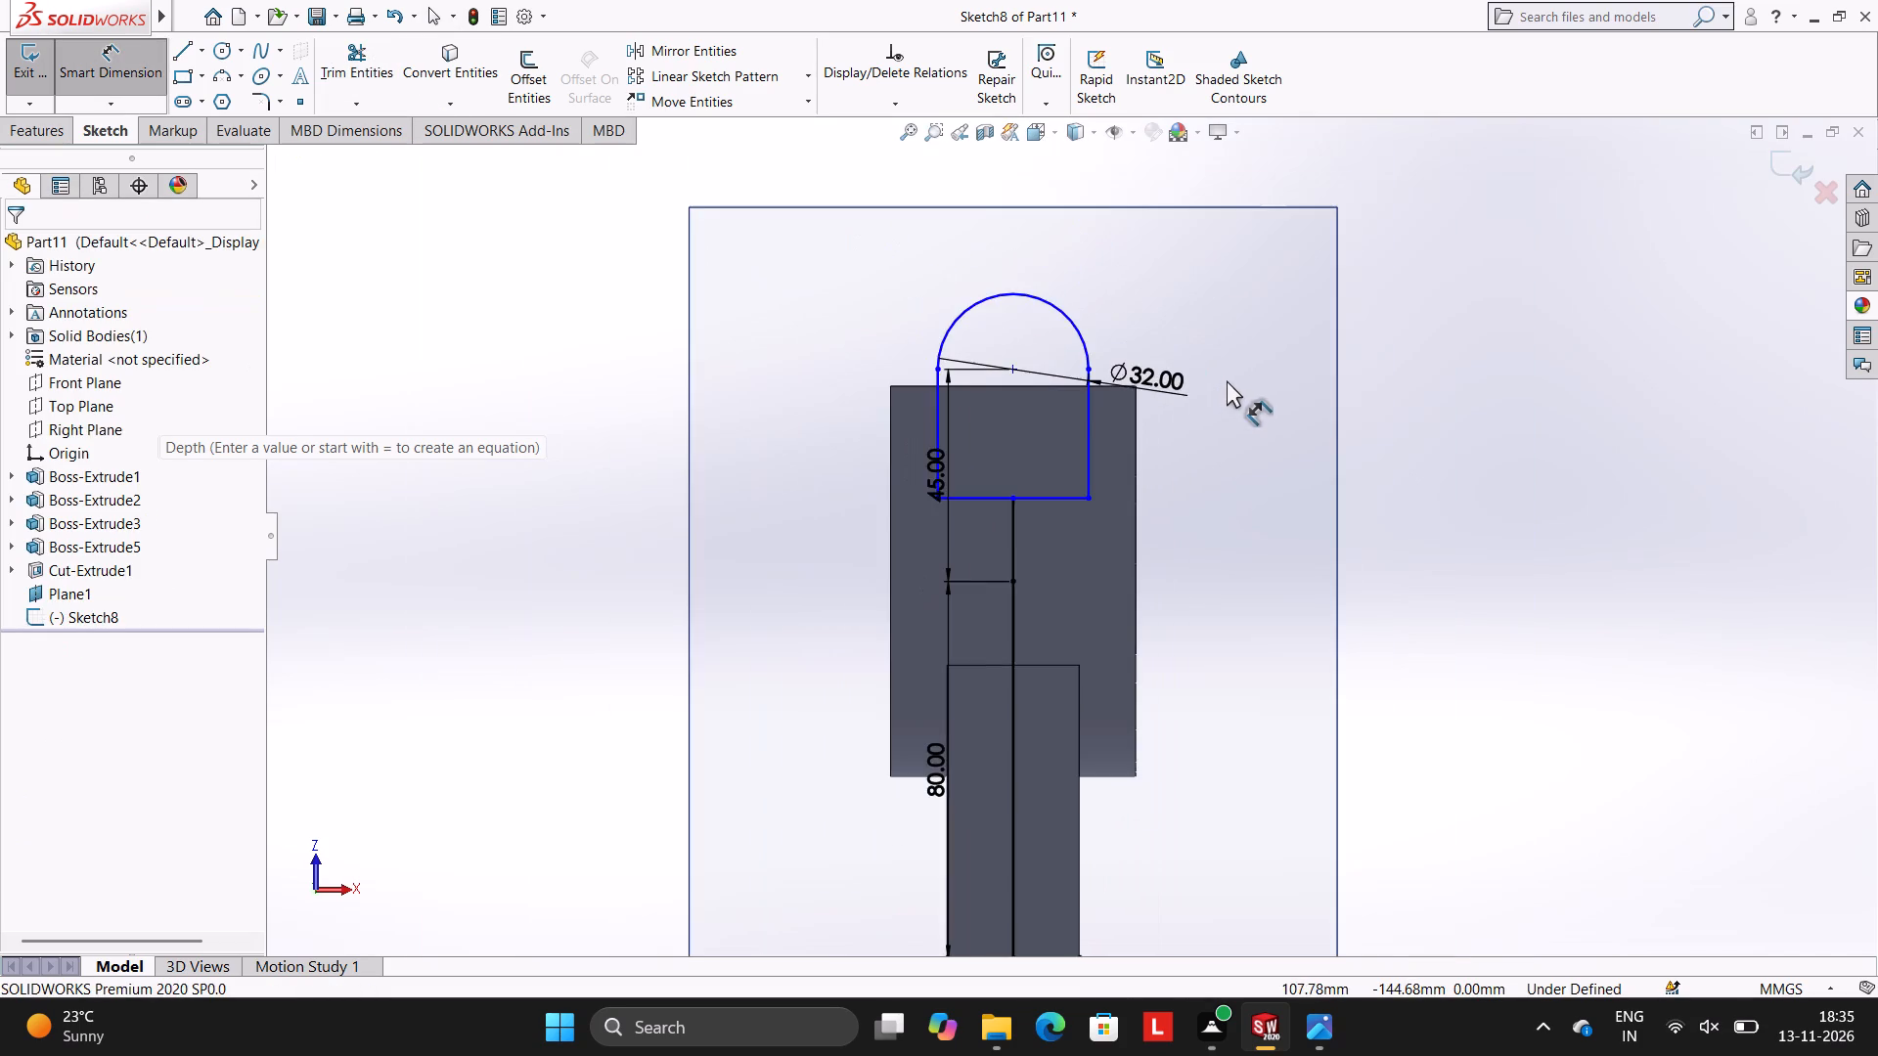
scroll(1227, 380, "down", 3)
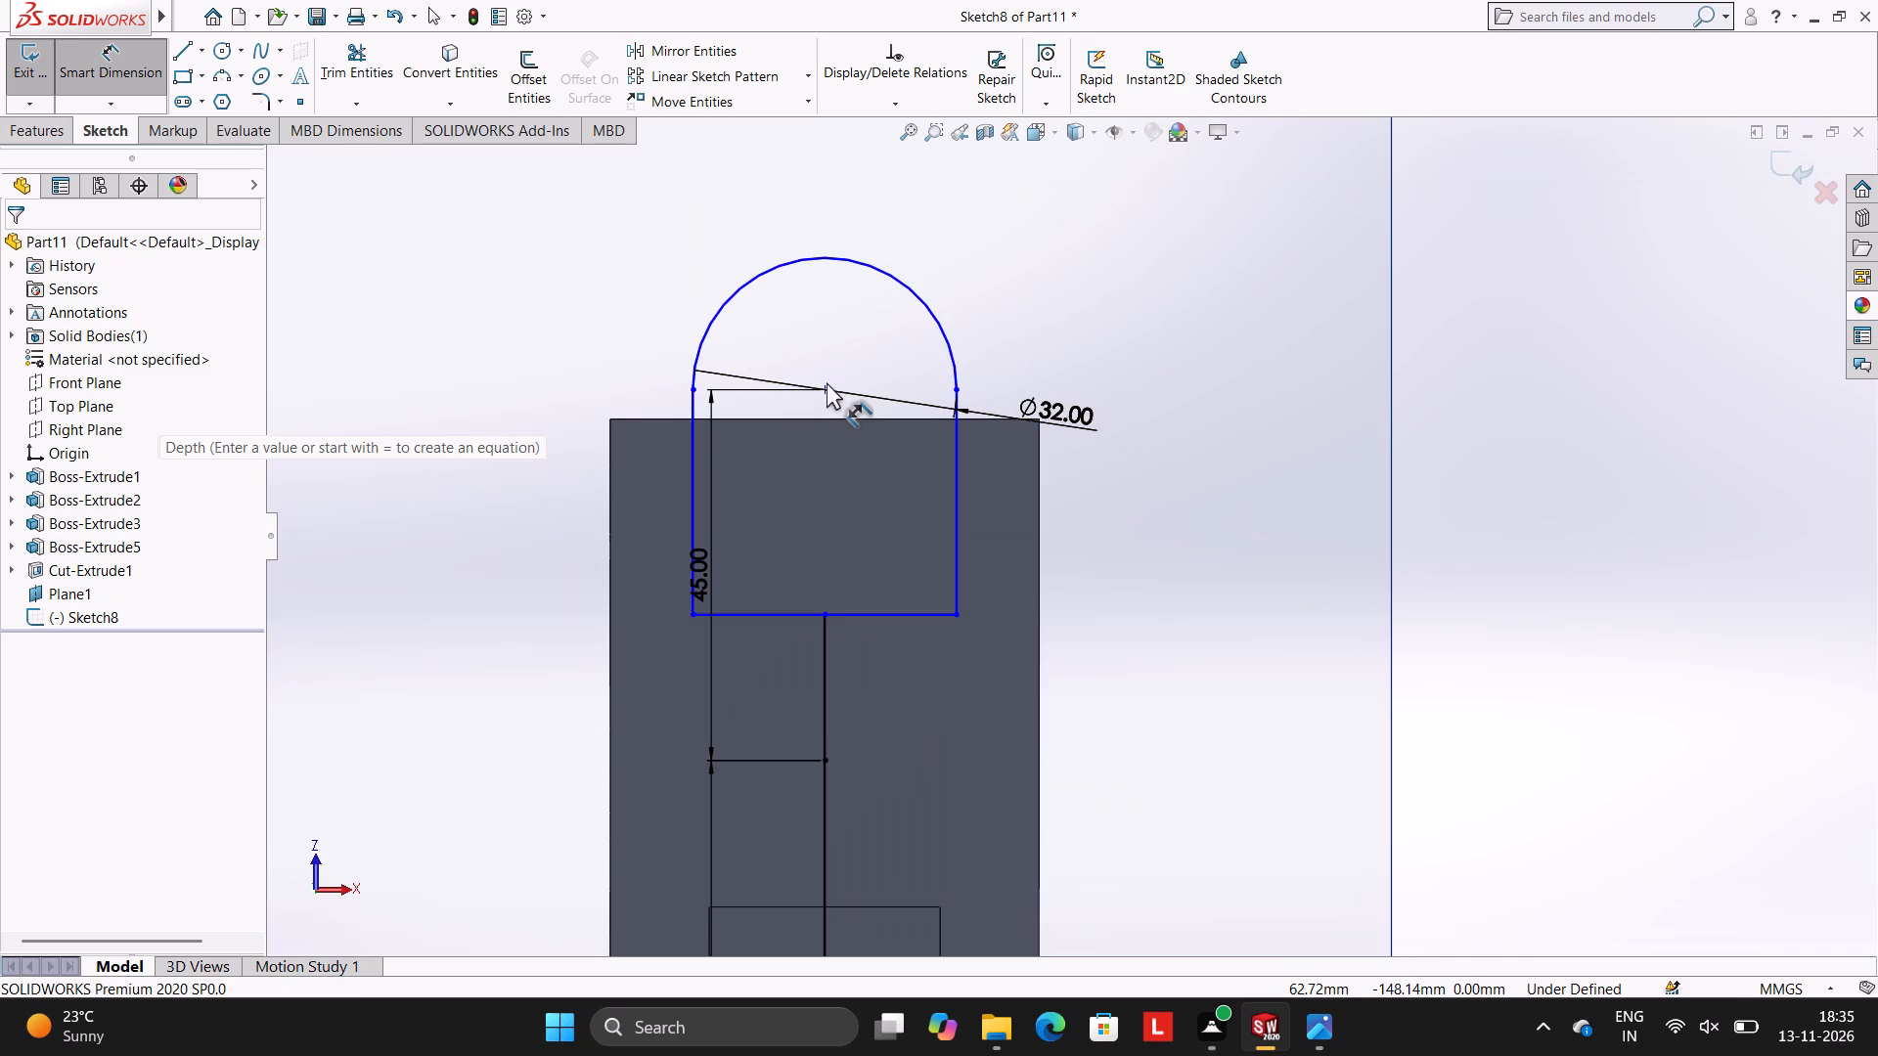
left_click(820, 386)
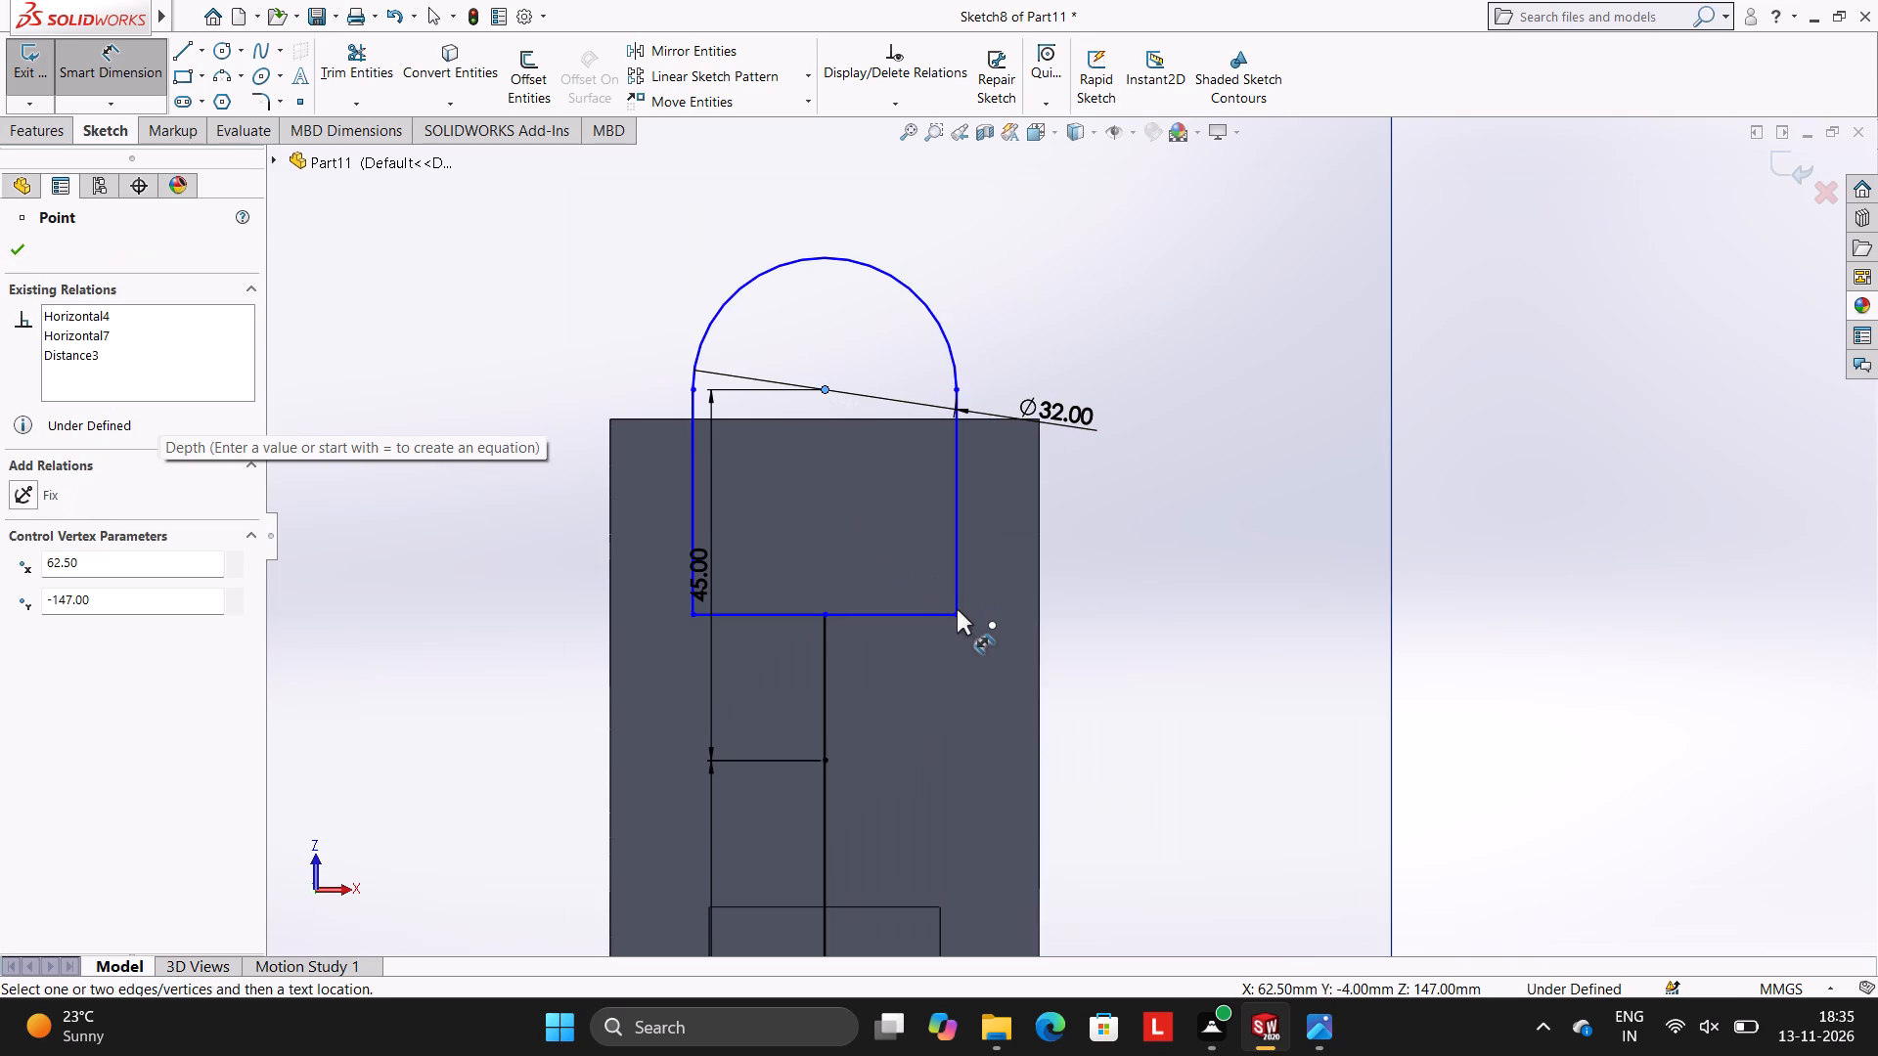
left_click(957, 609)
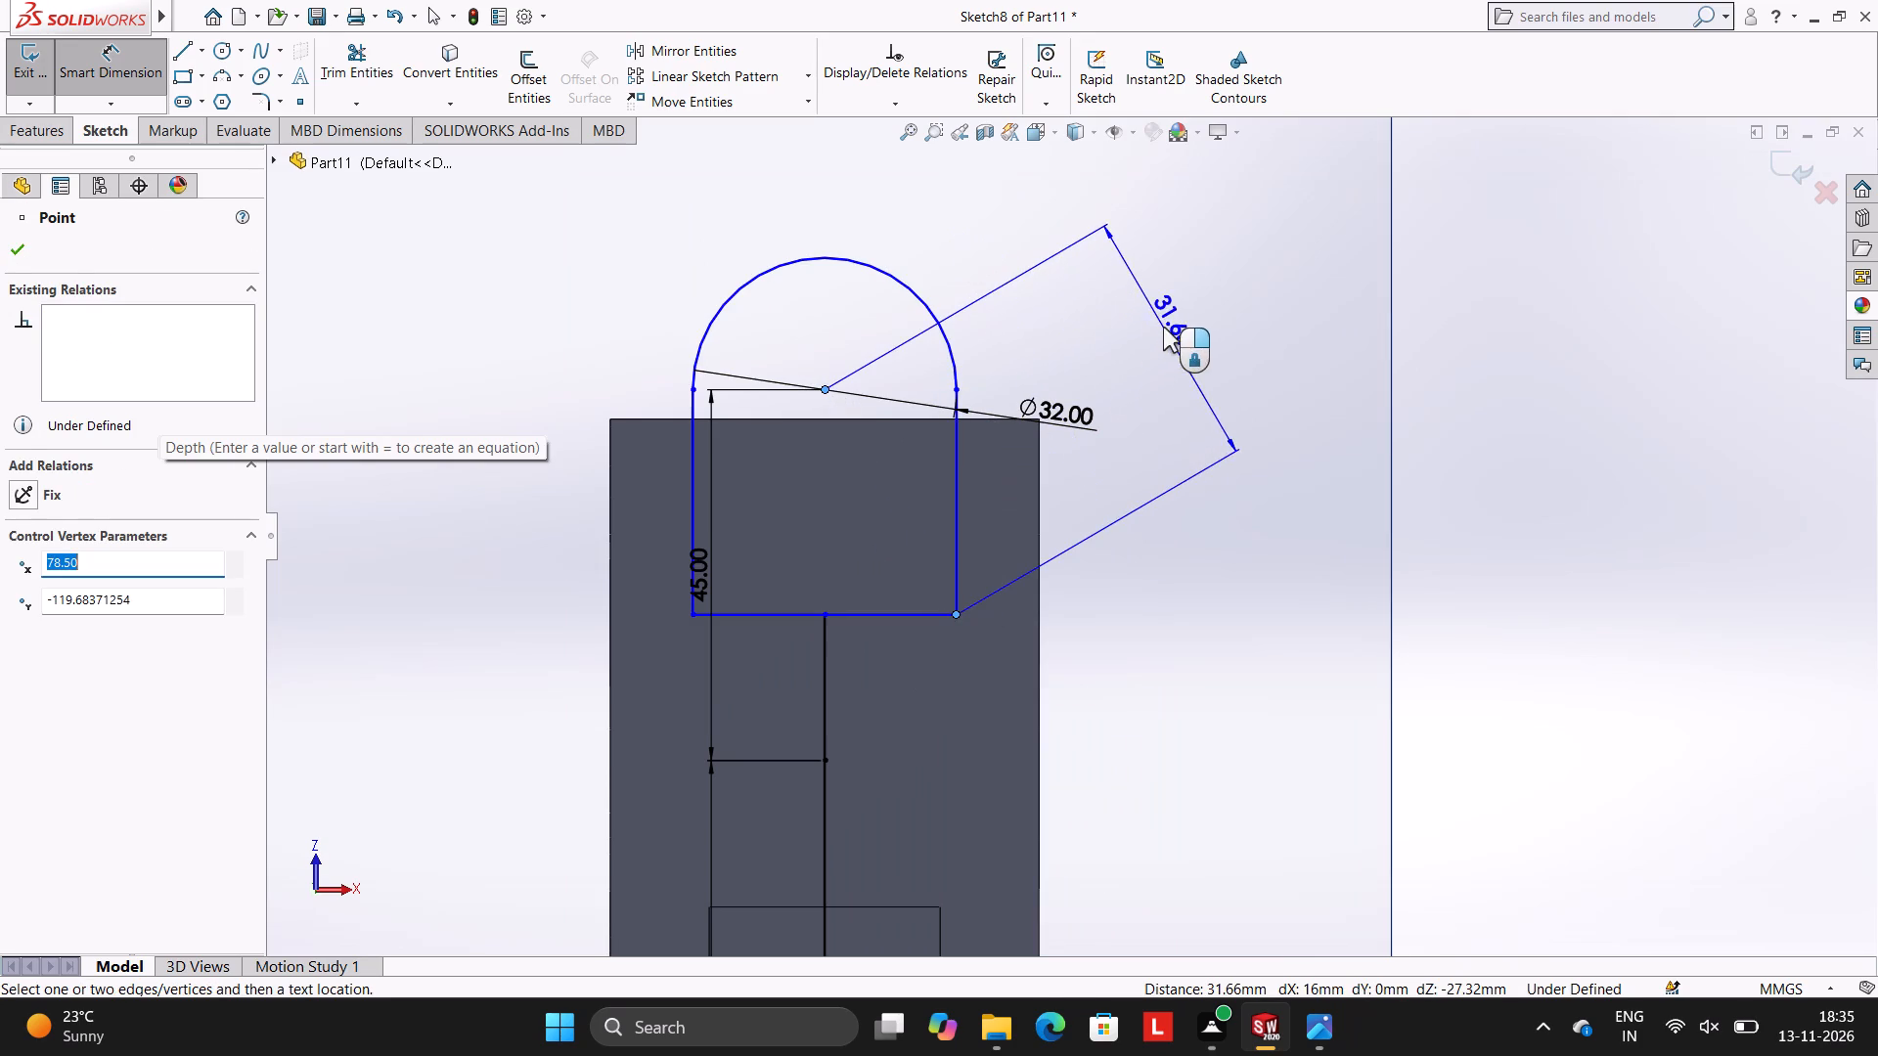
left_click(1163, 327)
left_click(1084, 292)
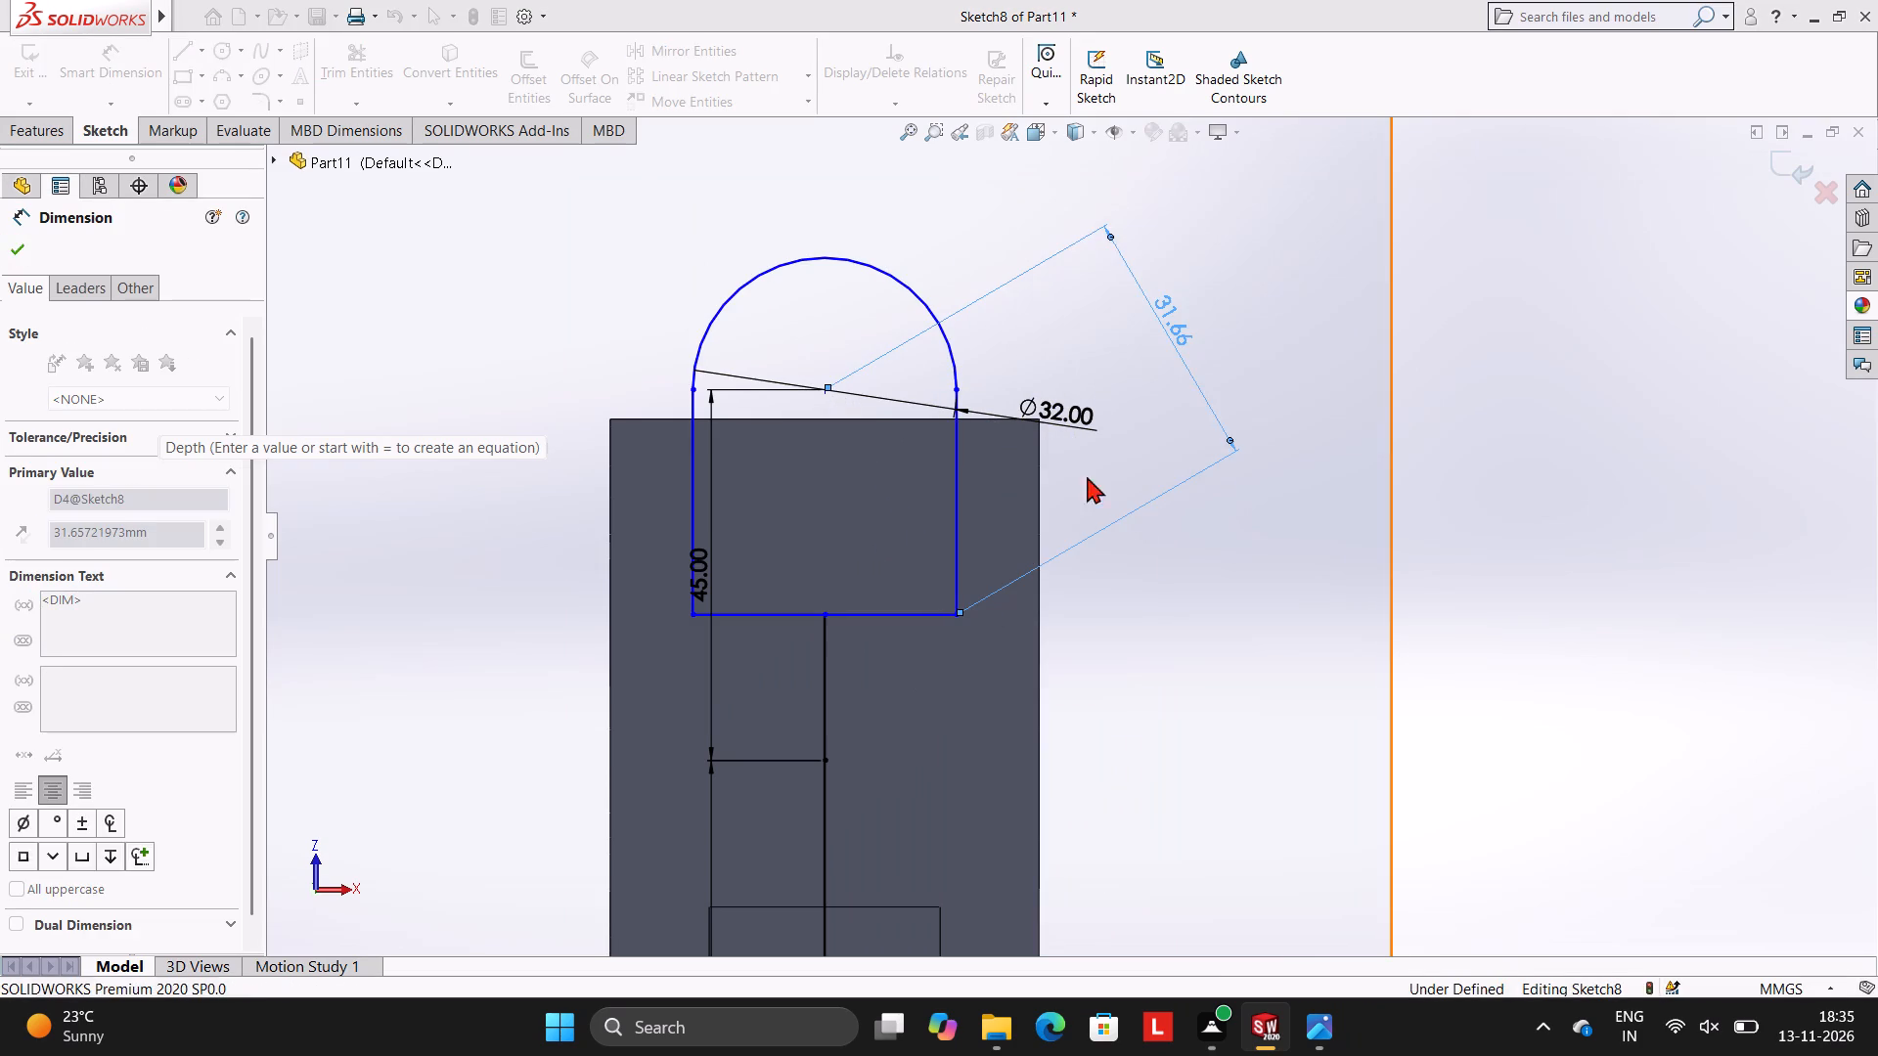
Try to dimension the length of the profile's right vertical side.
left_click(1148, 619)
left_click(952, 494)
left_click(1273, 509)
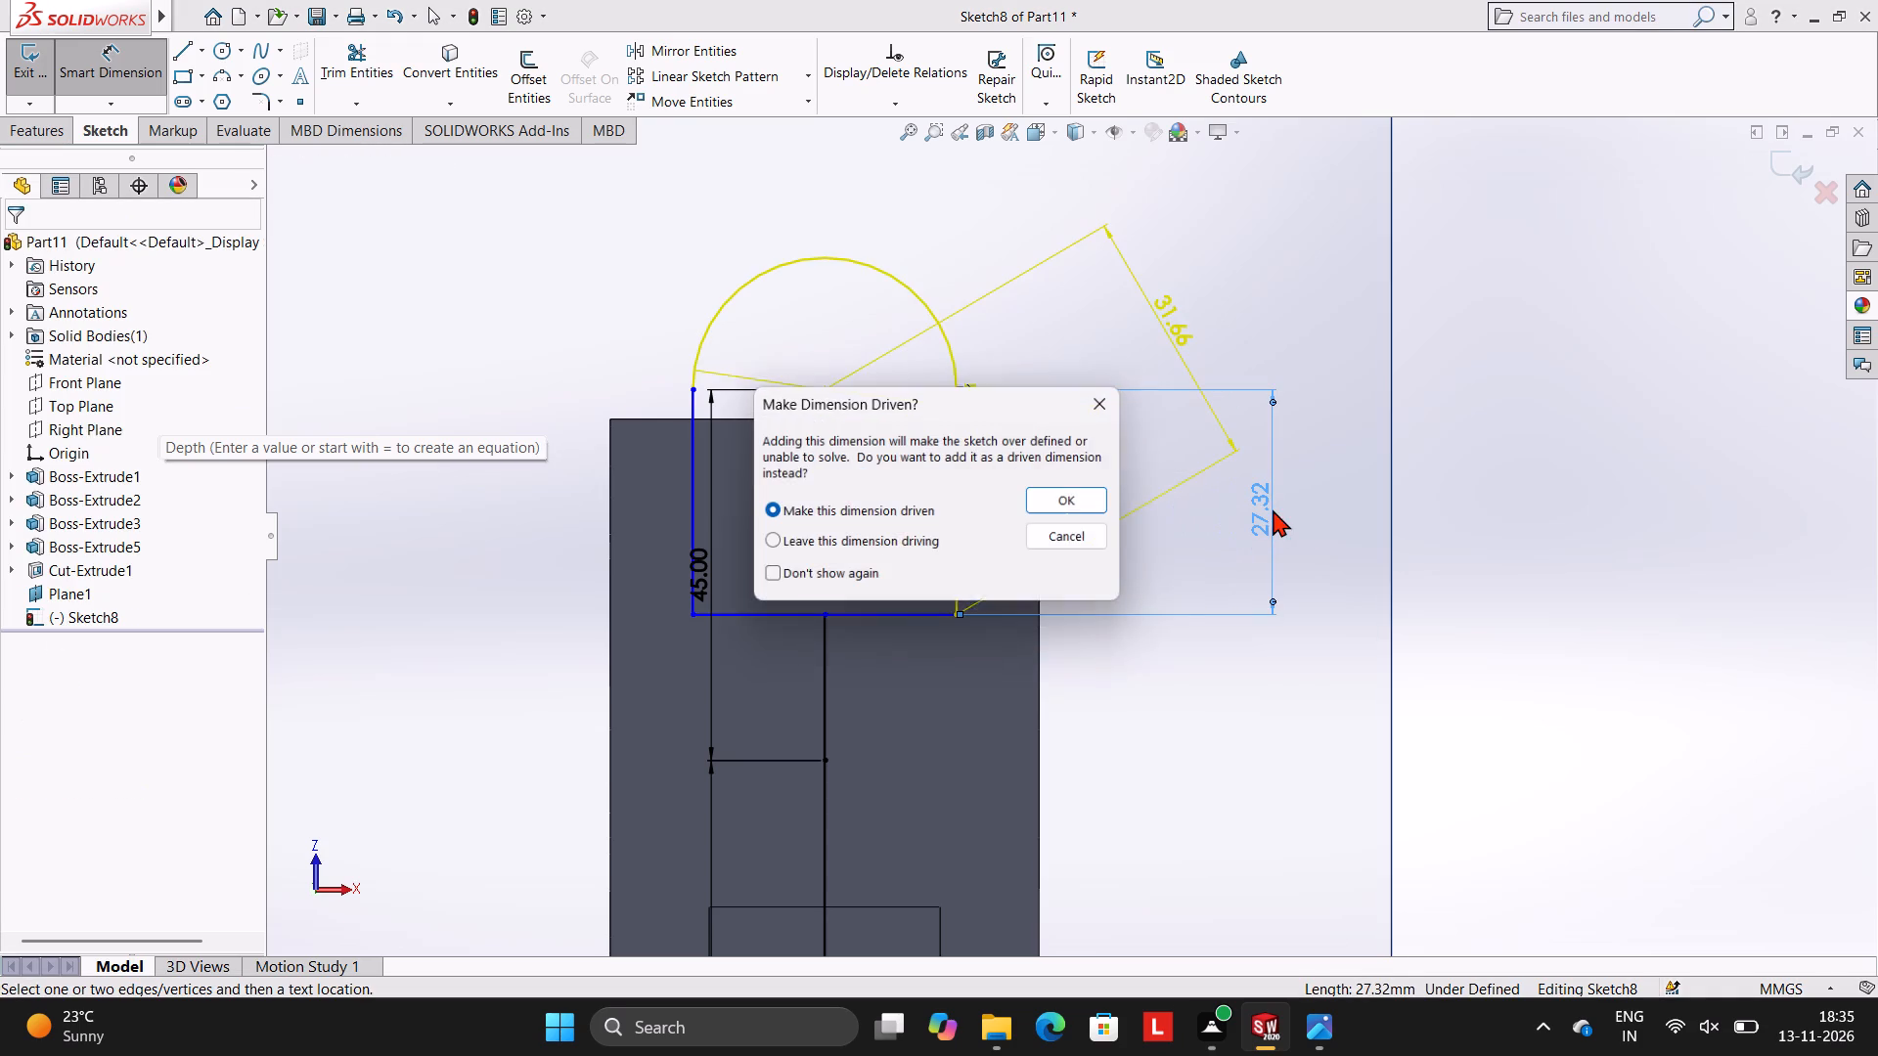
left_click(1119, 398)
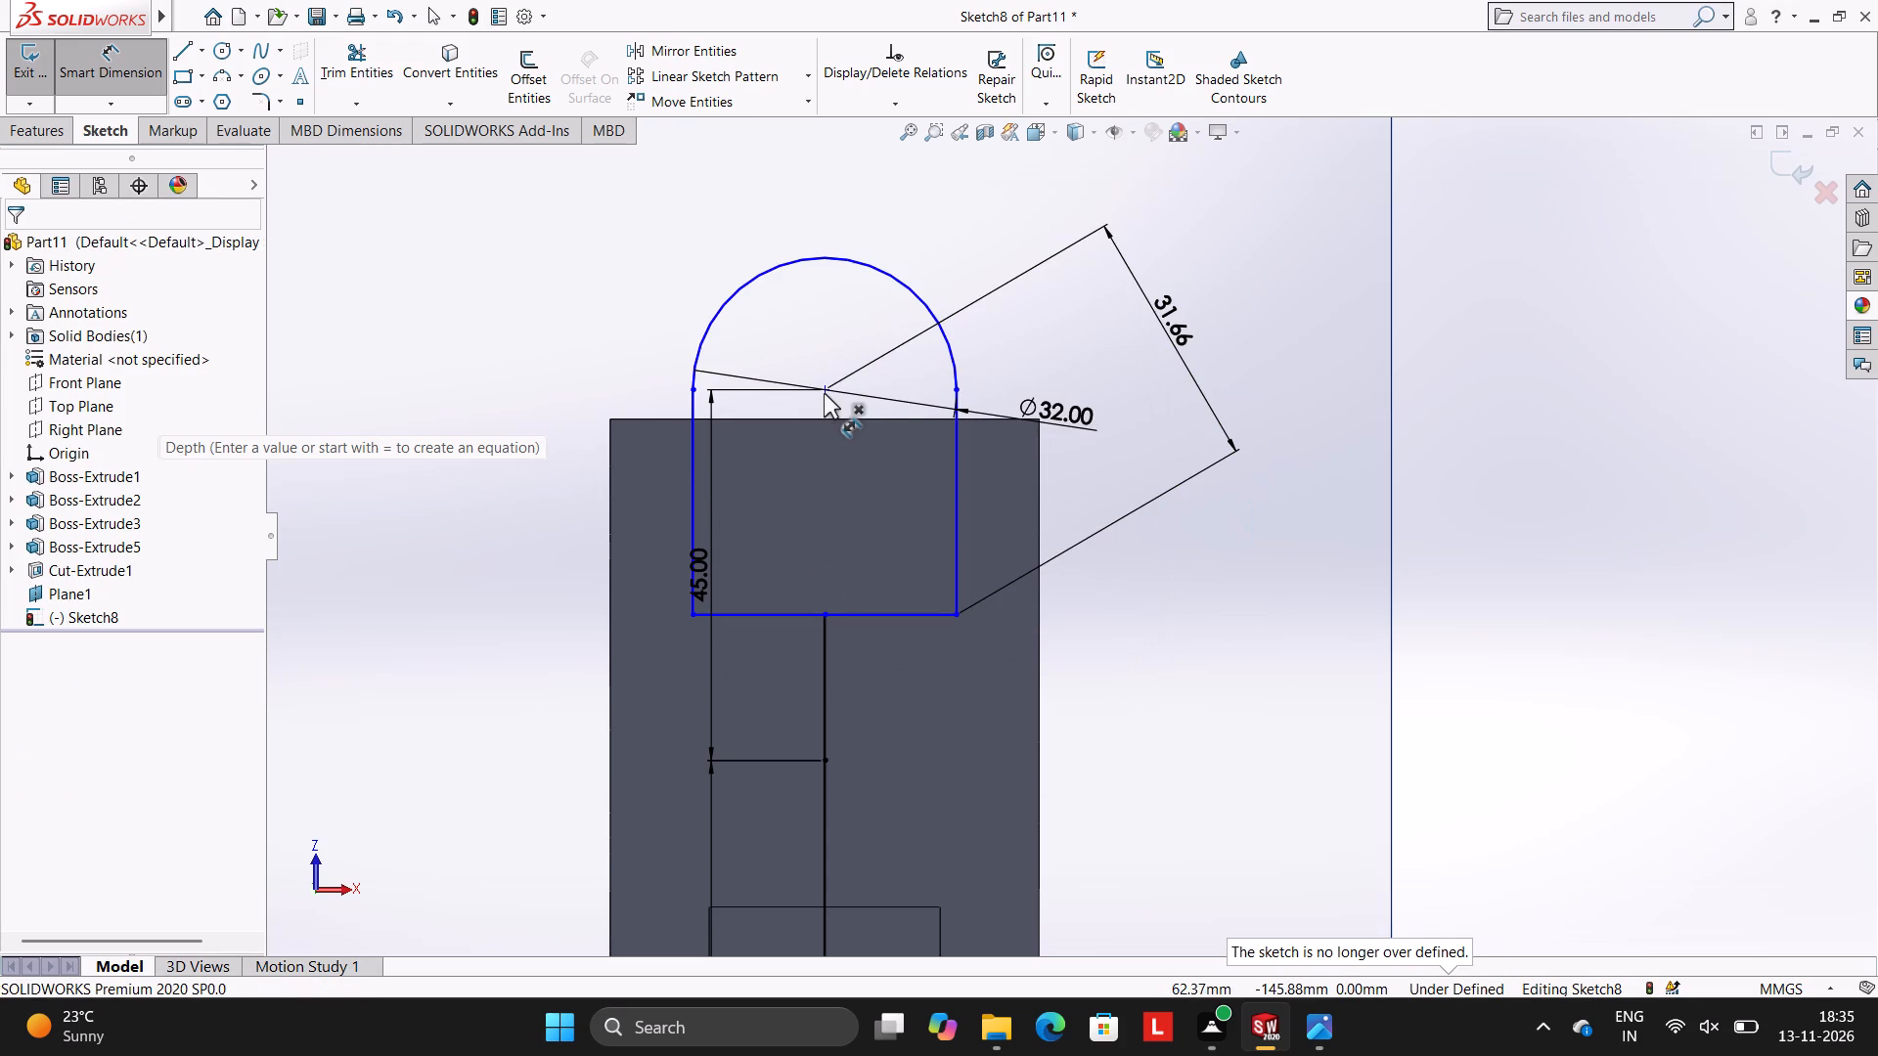
Add a vertical dimension between the arc's centre and the bottom line of the round-topped profile.
left_click(824, 393)
left_click(822, 615)
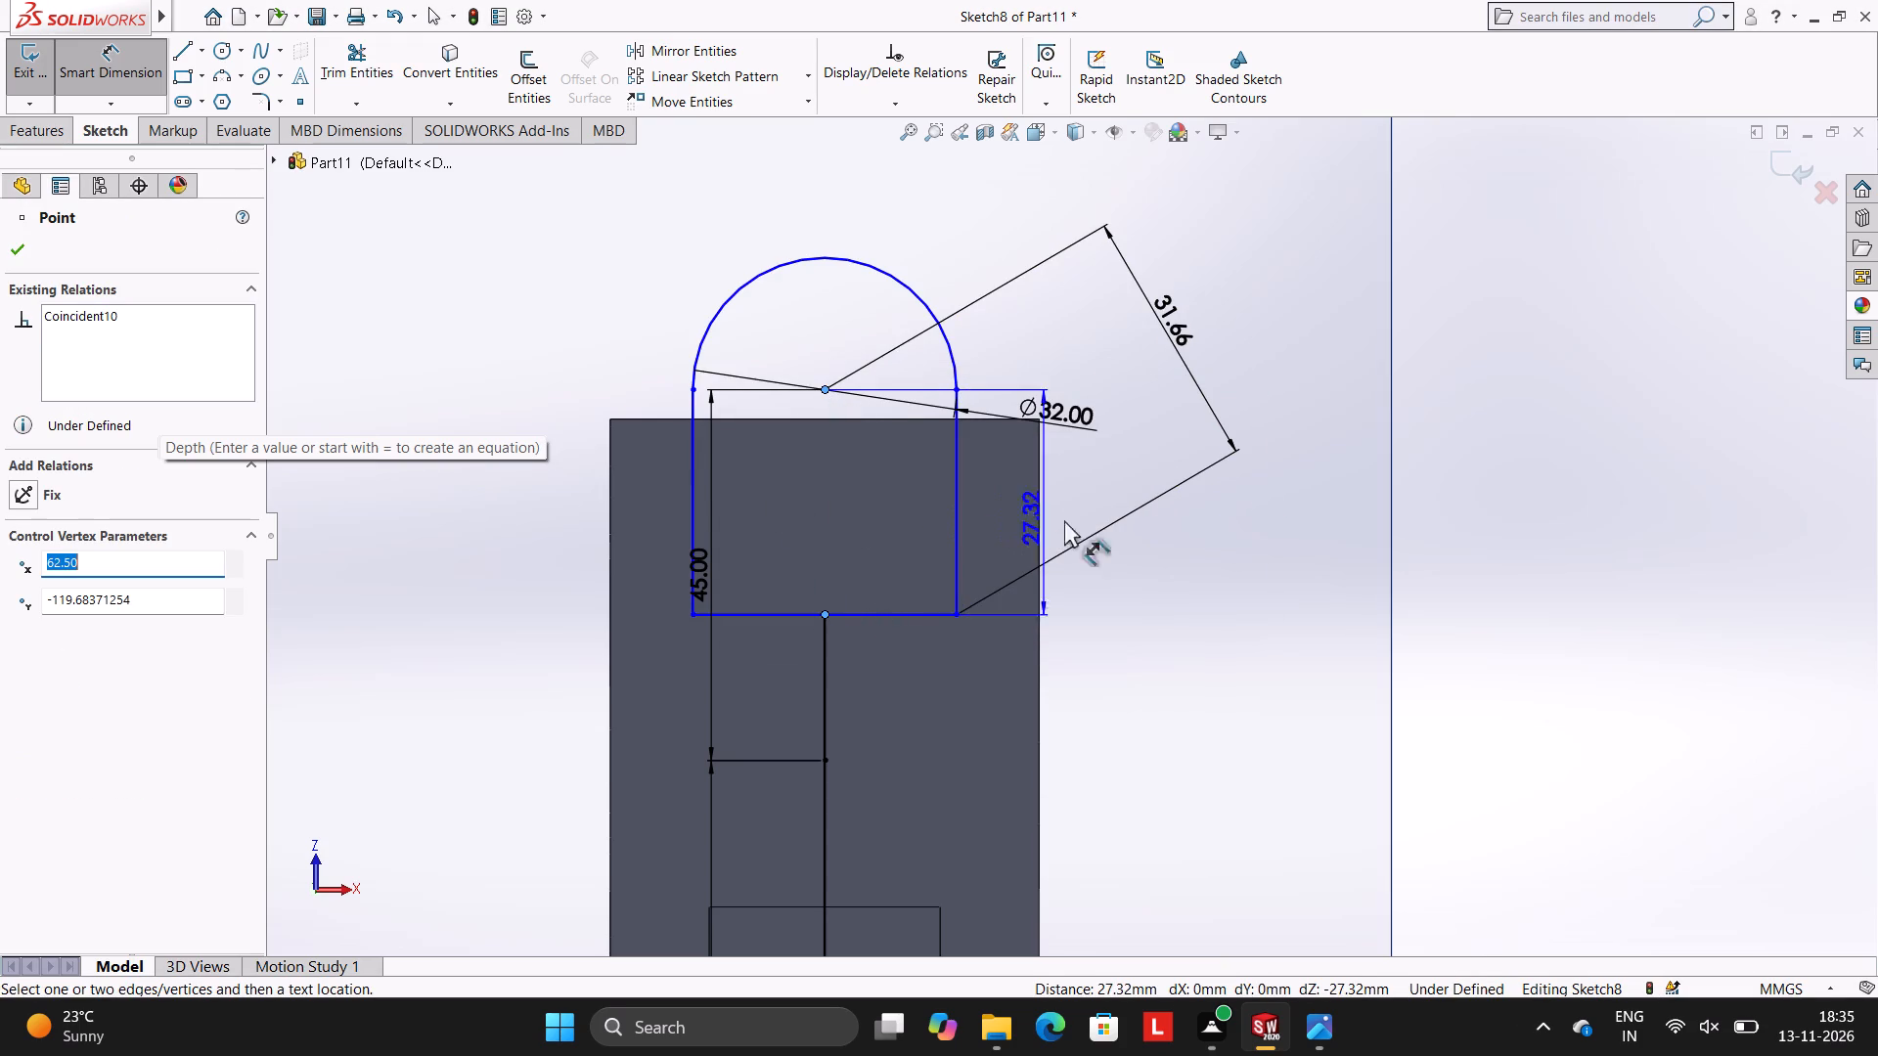
left_click(1294, 506)
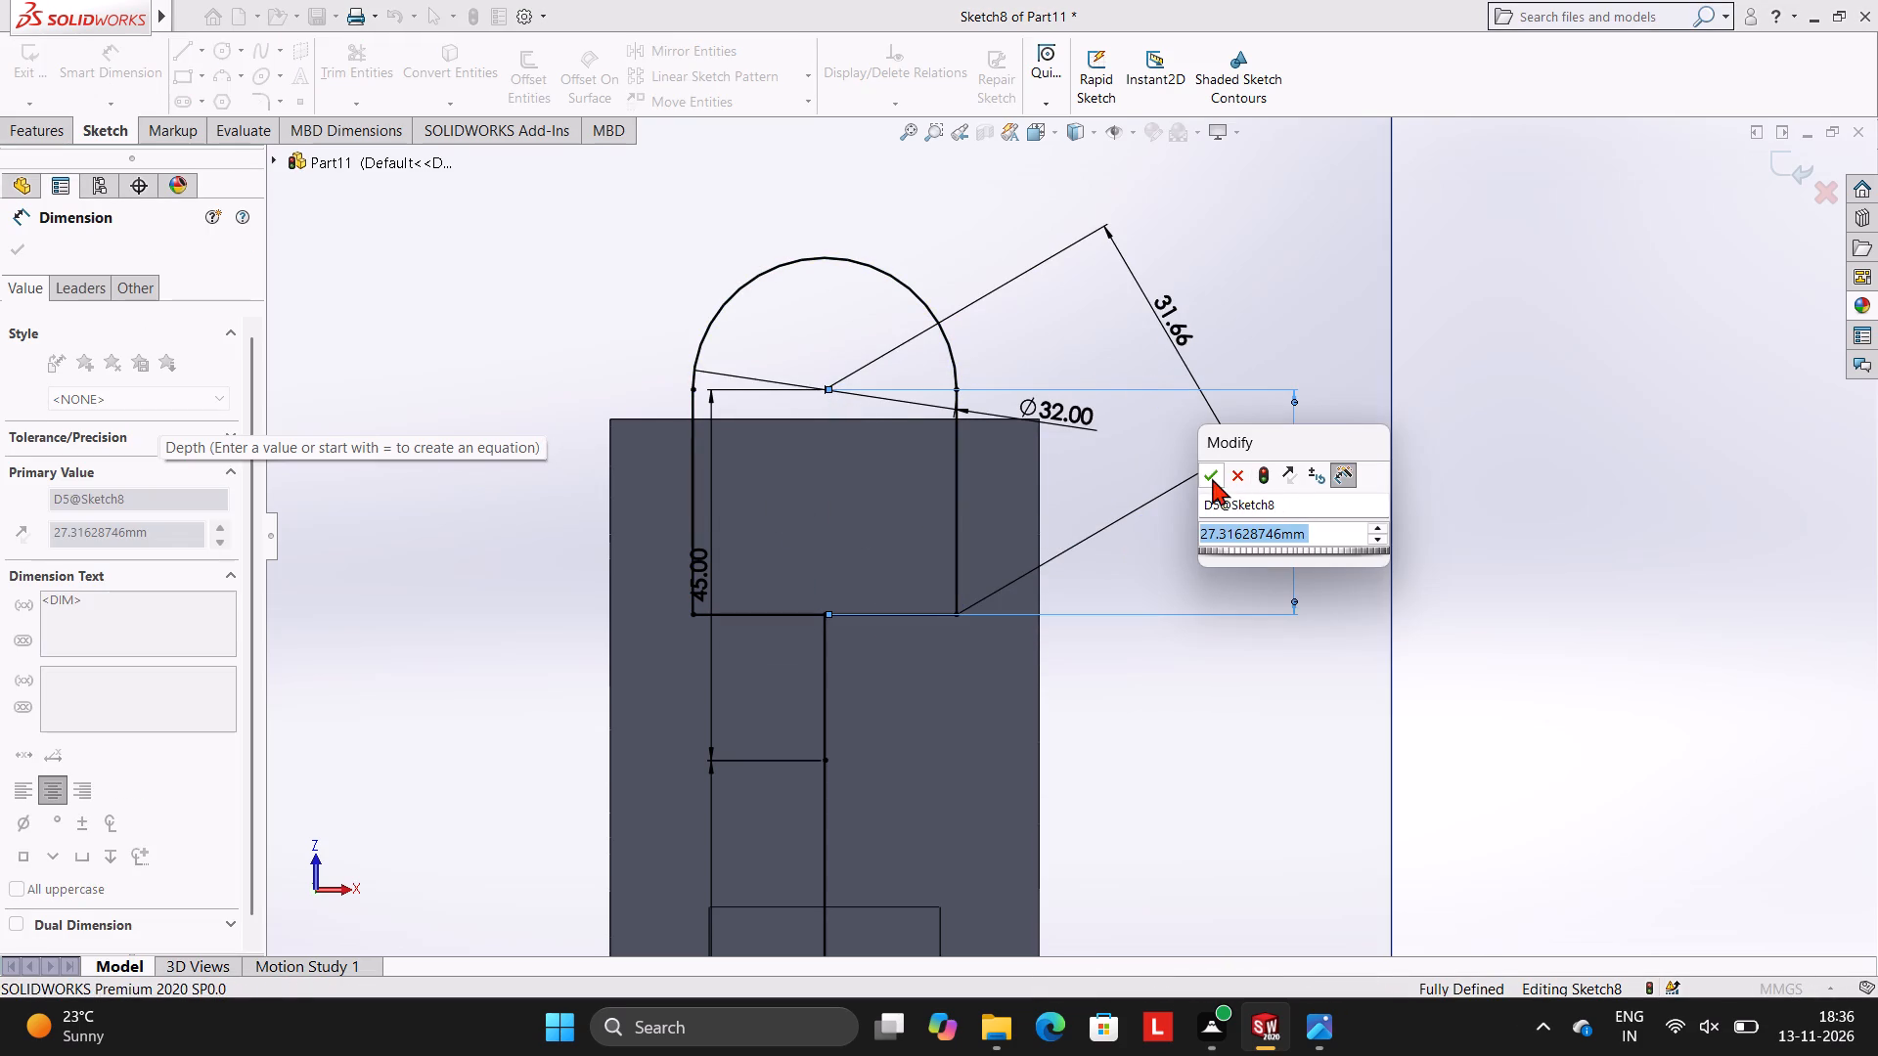
left_click(1212, 478)
left_click(1129, 416)
Extrude the round-topped profile region 90 mm blind from the offset plane across the top of the boss, merging the result.
scroll(1143, 437, "up", 6)
scroll(1151, 444, "down", 4)
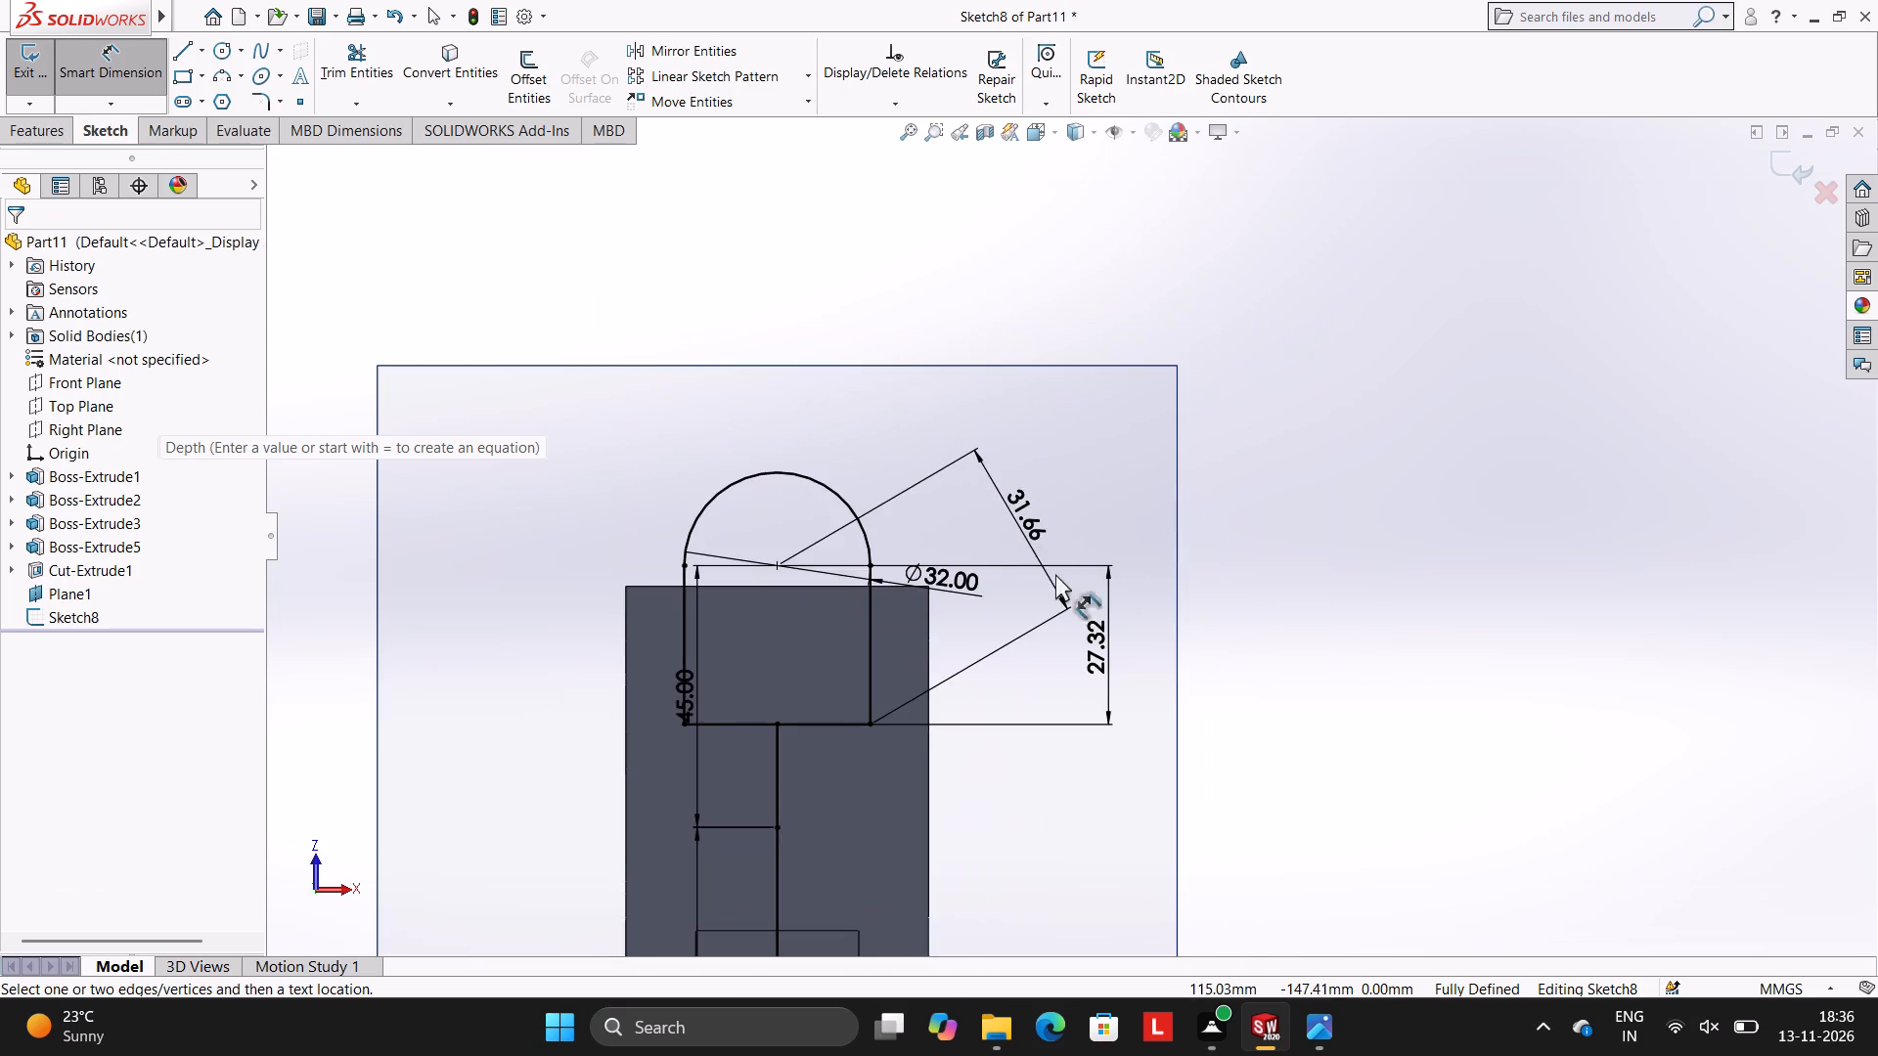
scroll(979, 585, "up", 2)
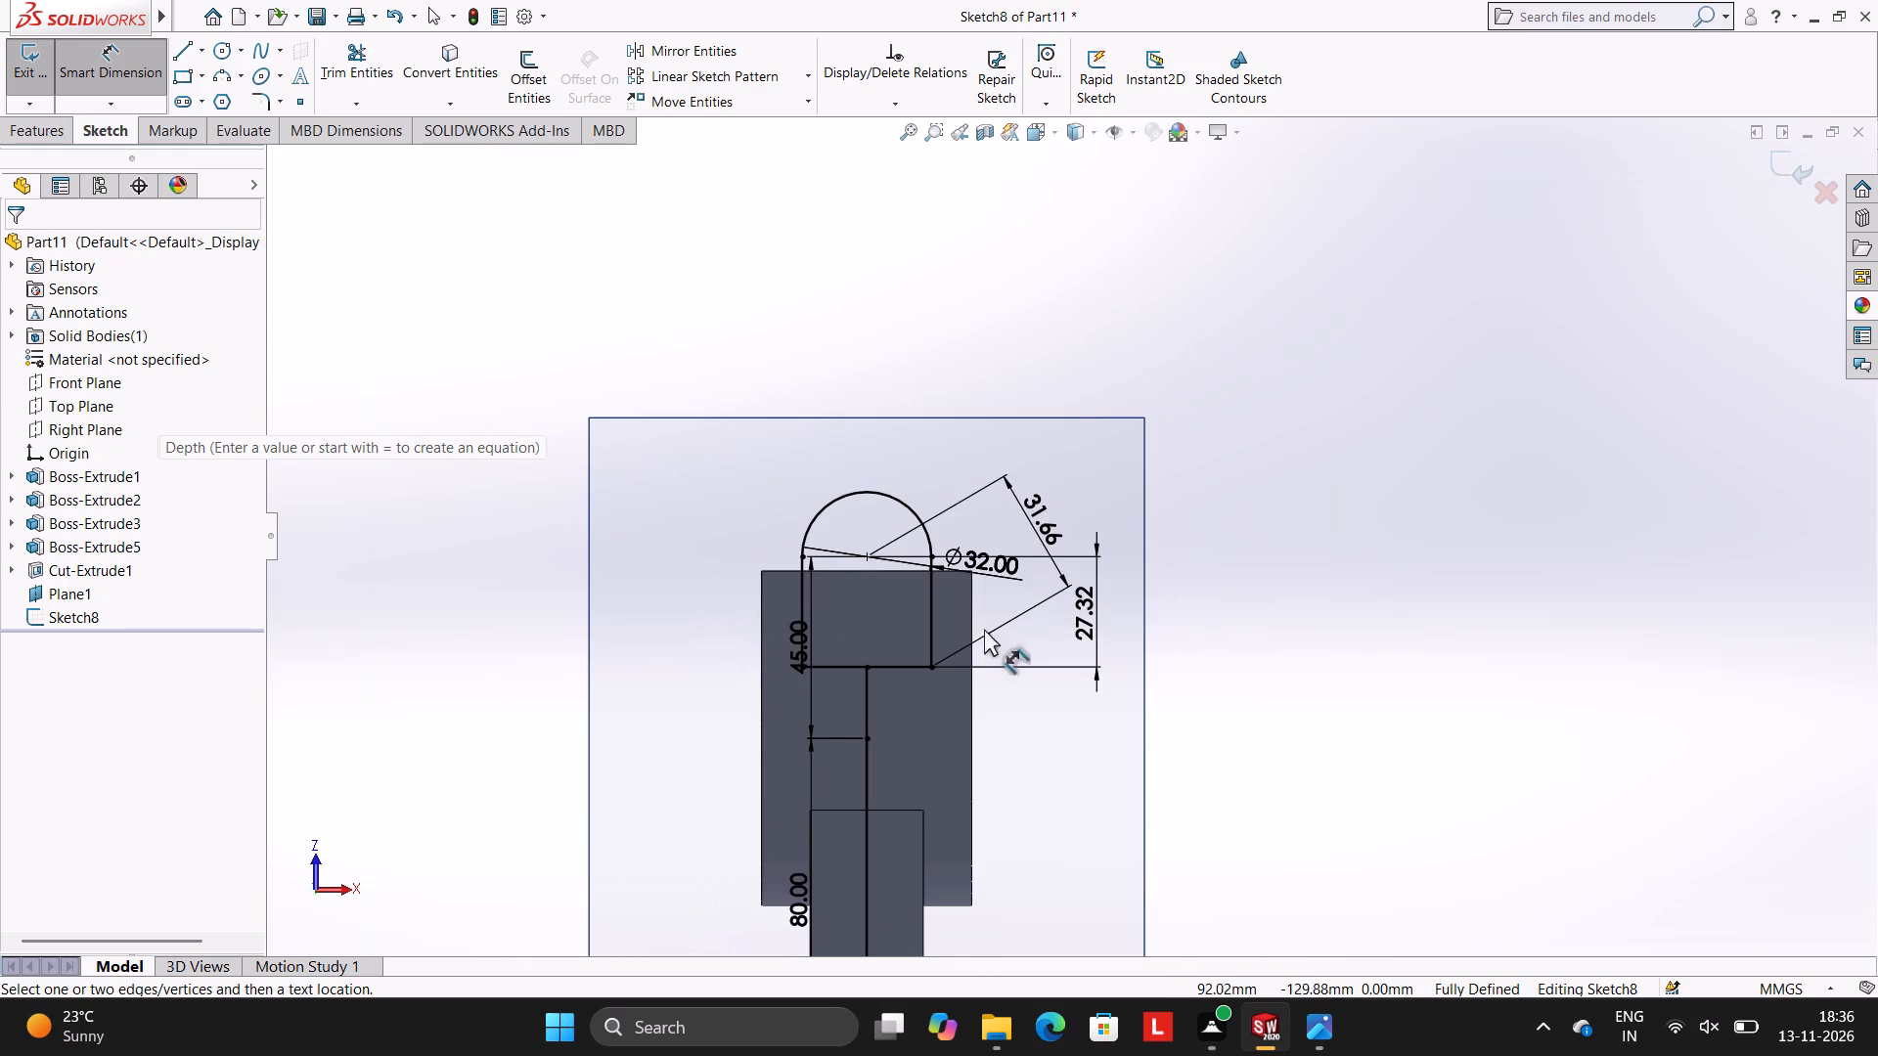
scroll(928, 552, "up", 1)
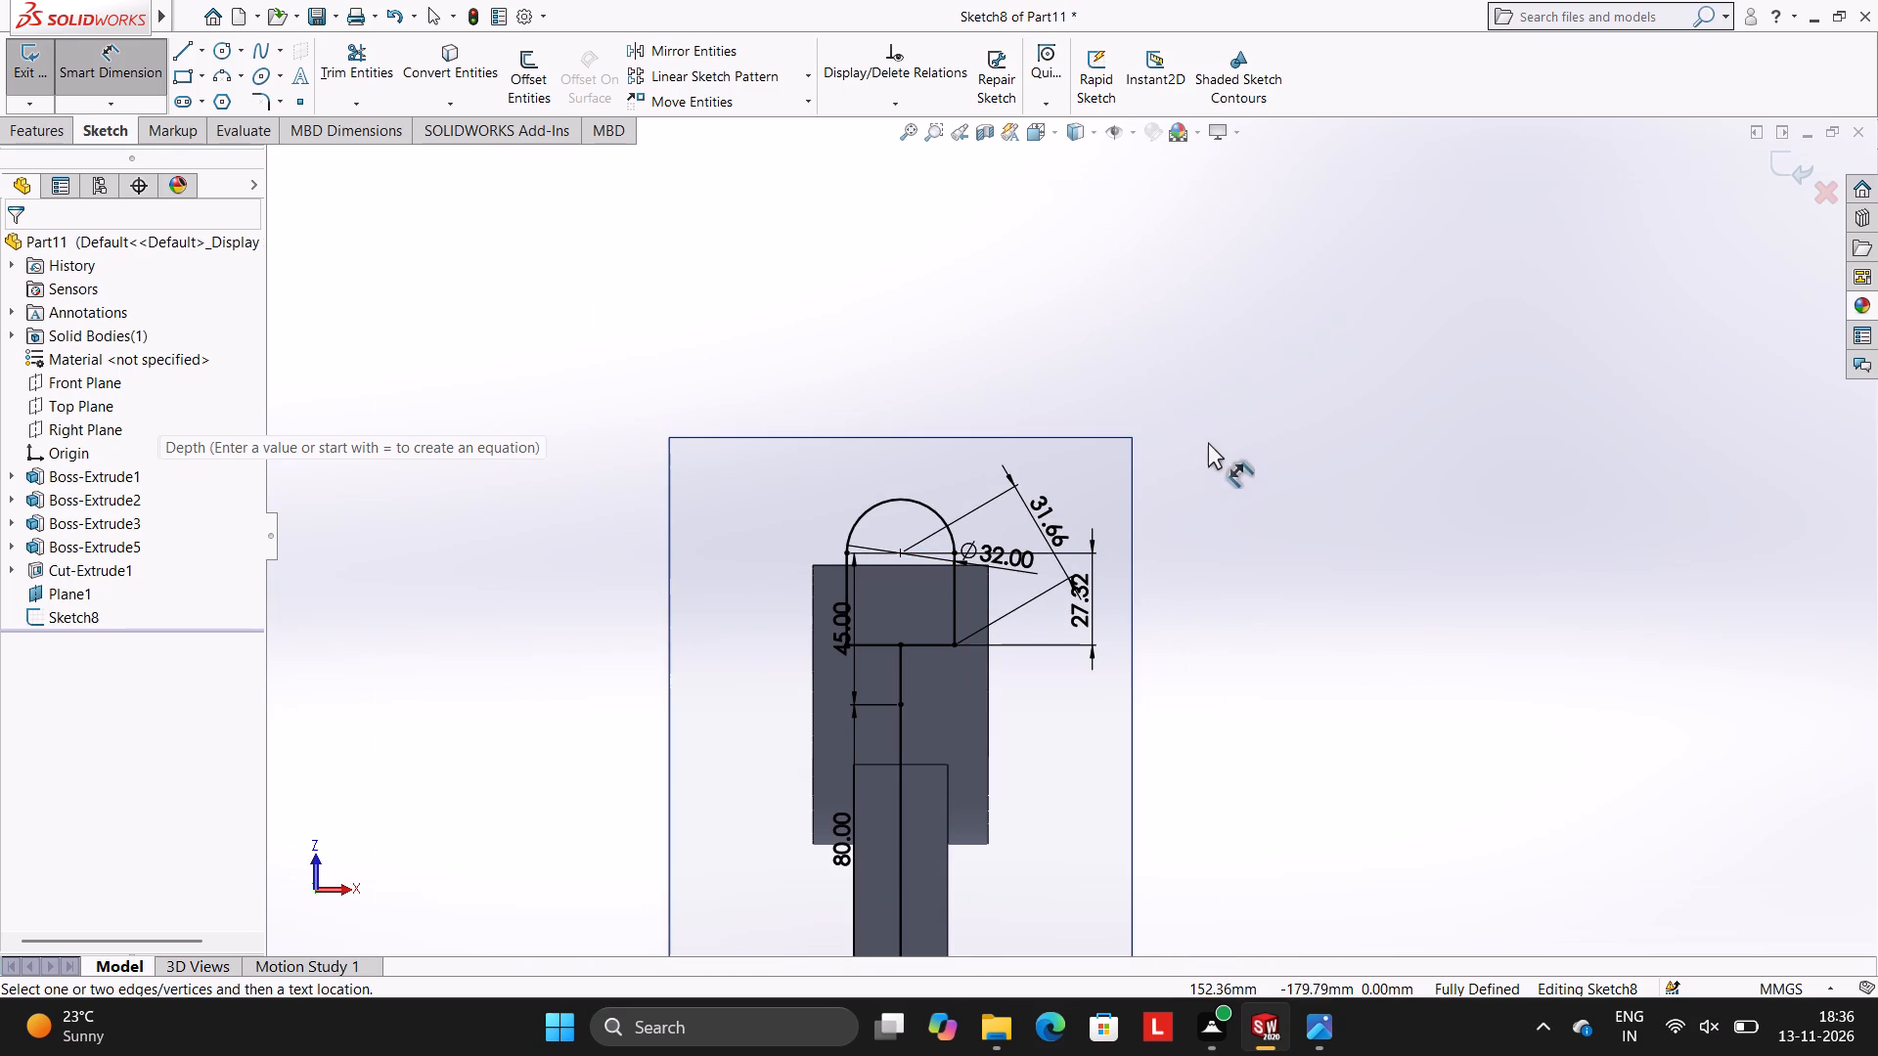
middle_click_drag(1303, 400, 1503, 411)
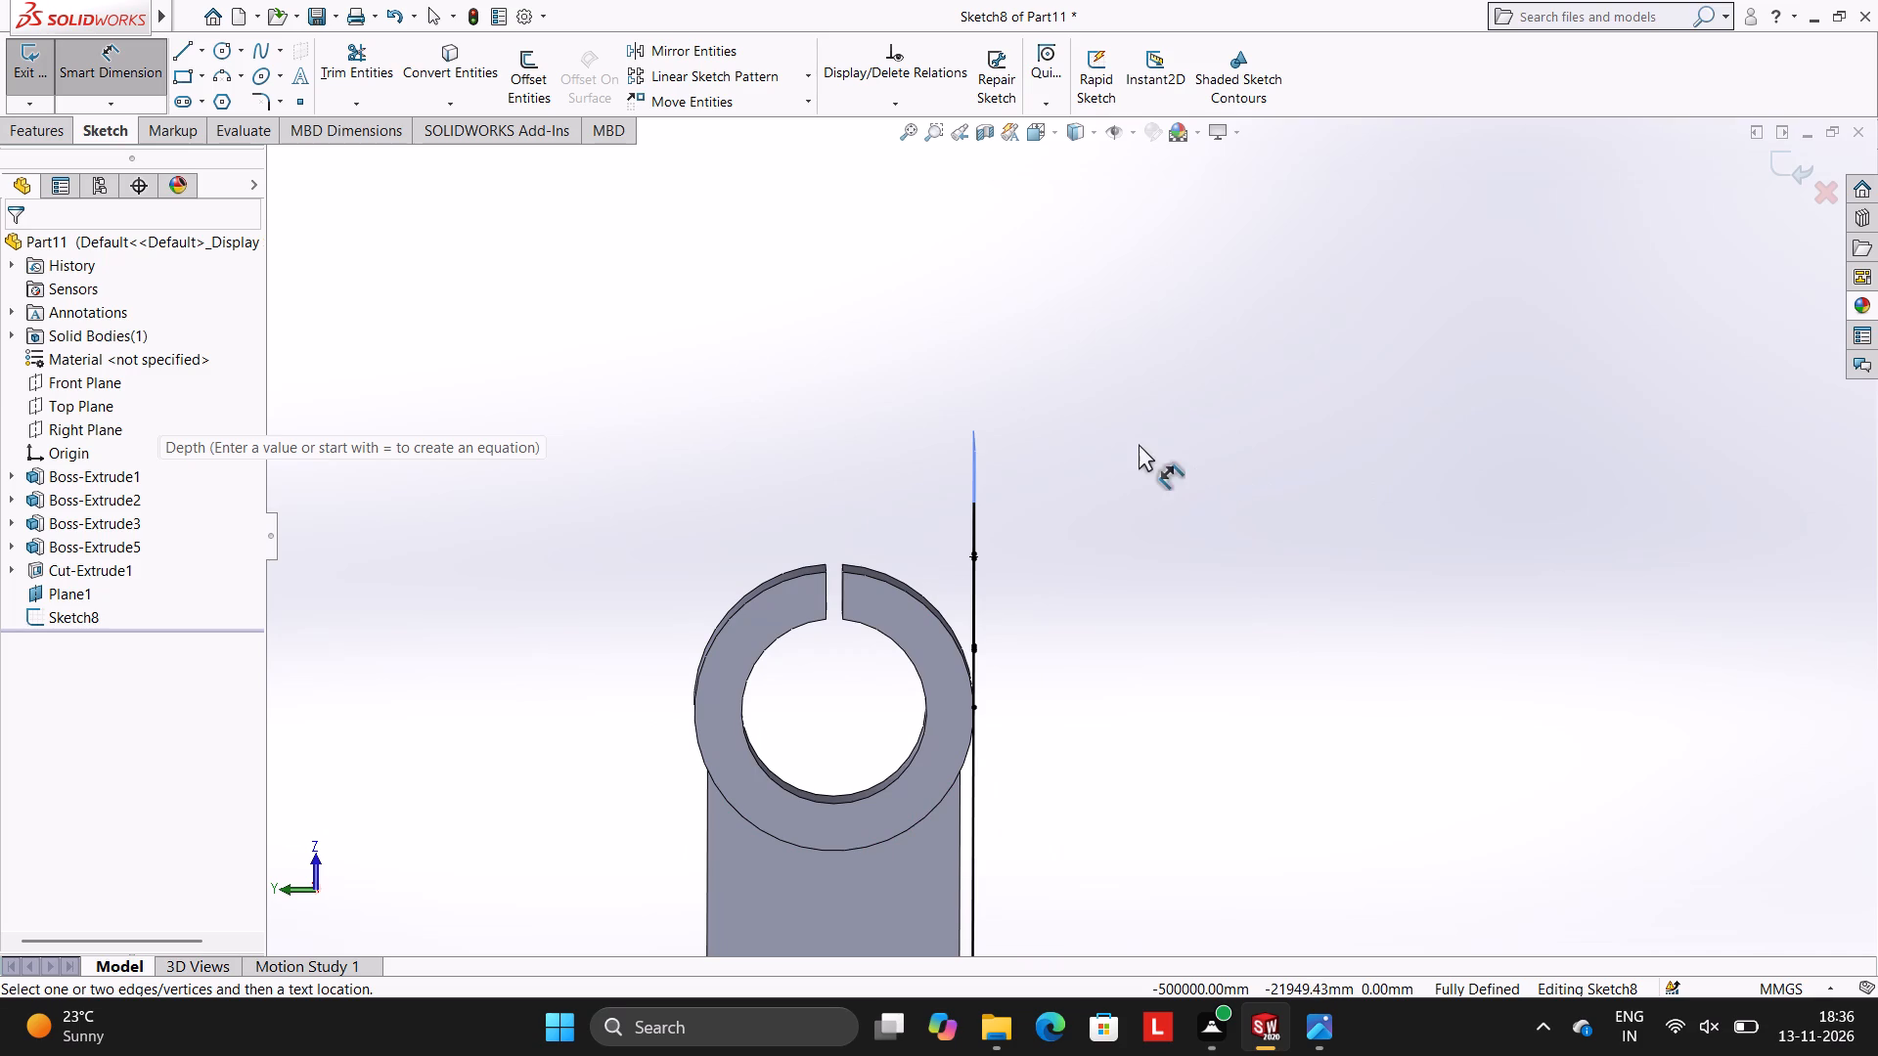
left_click(43, 127)
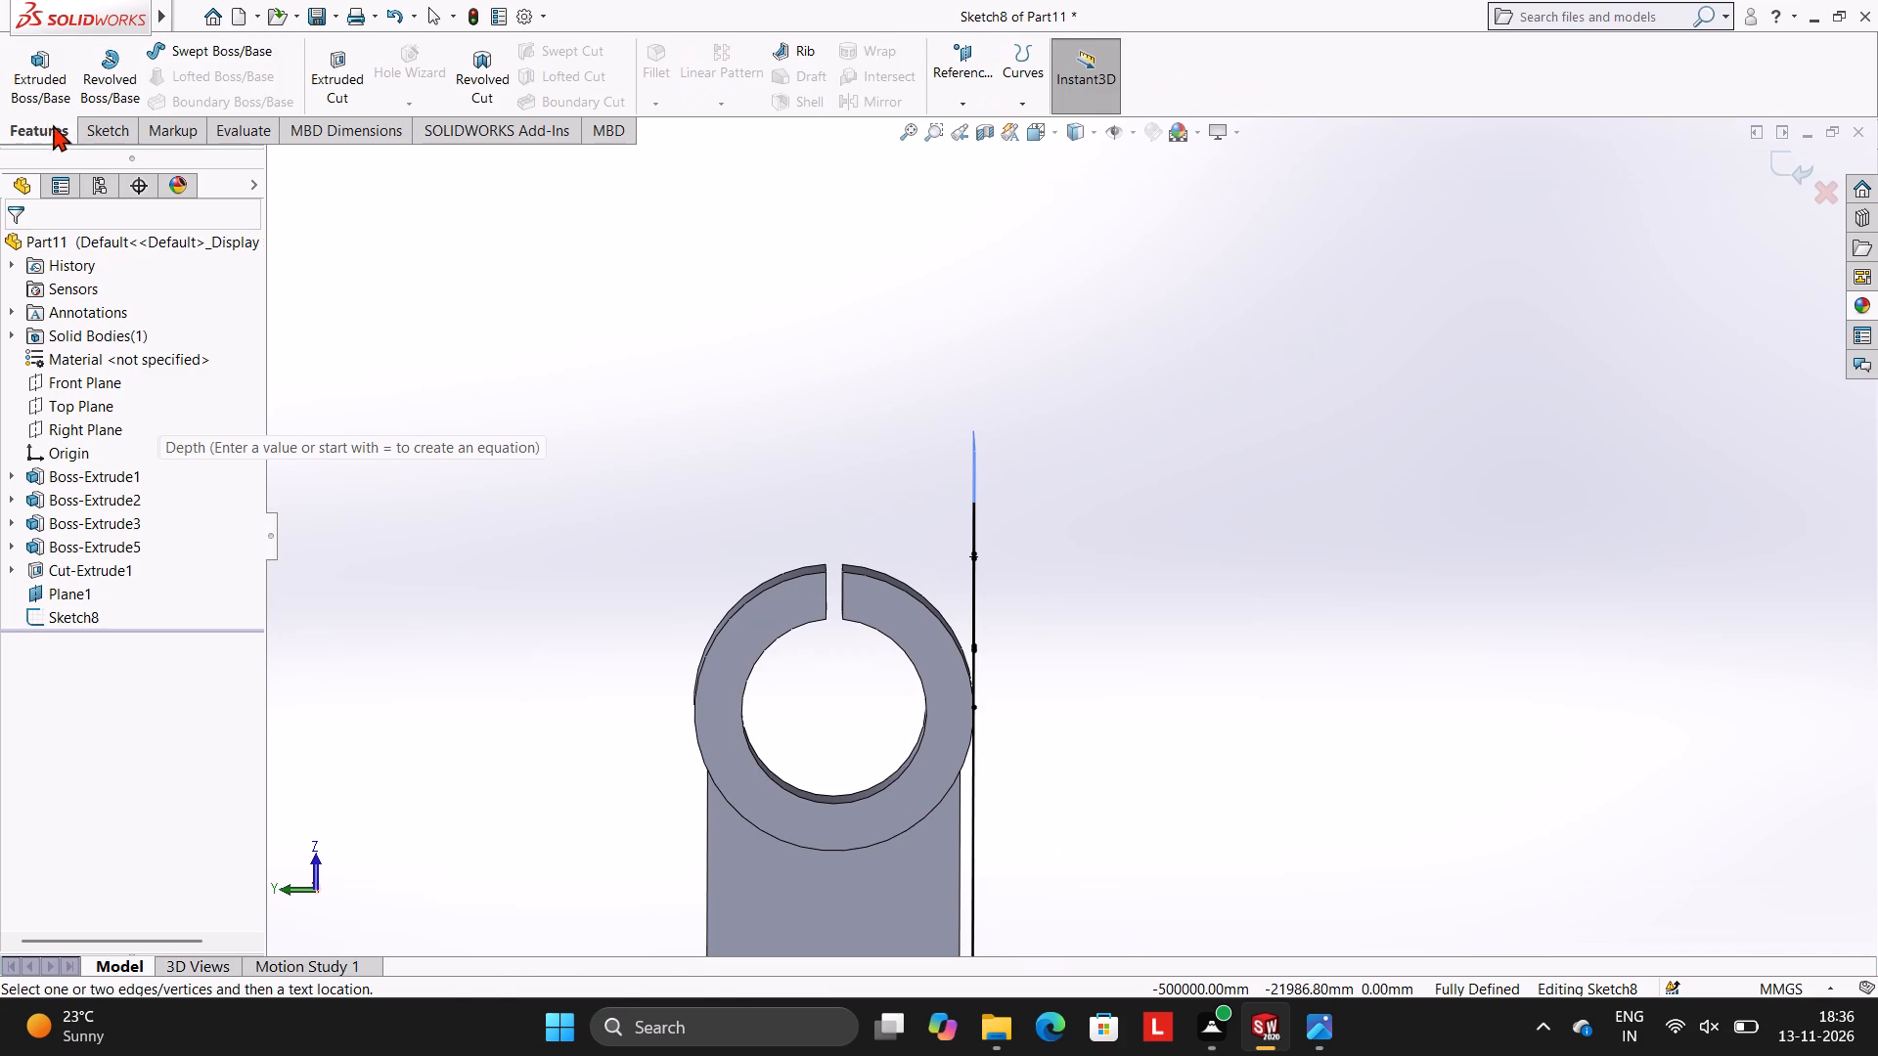
left_click(60, 64)
middle_click_drag(1269, 518, 1235, 518)
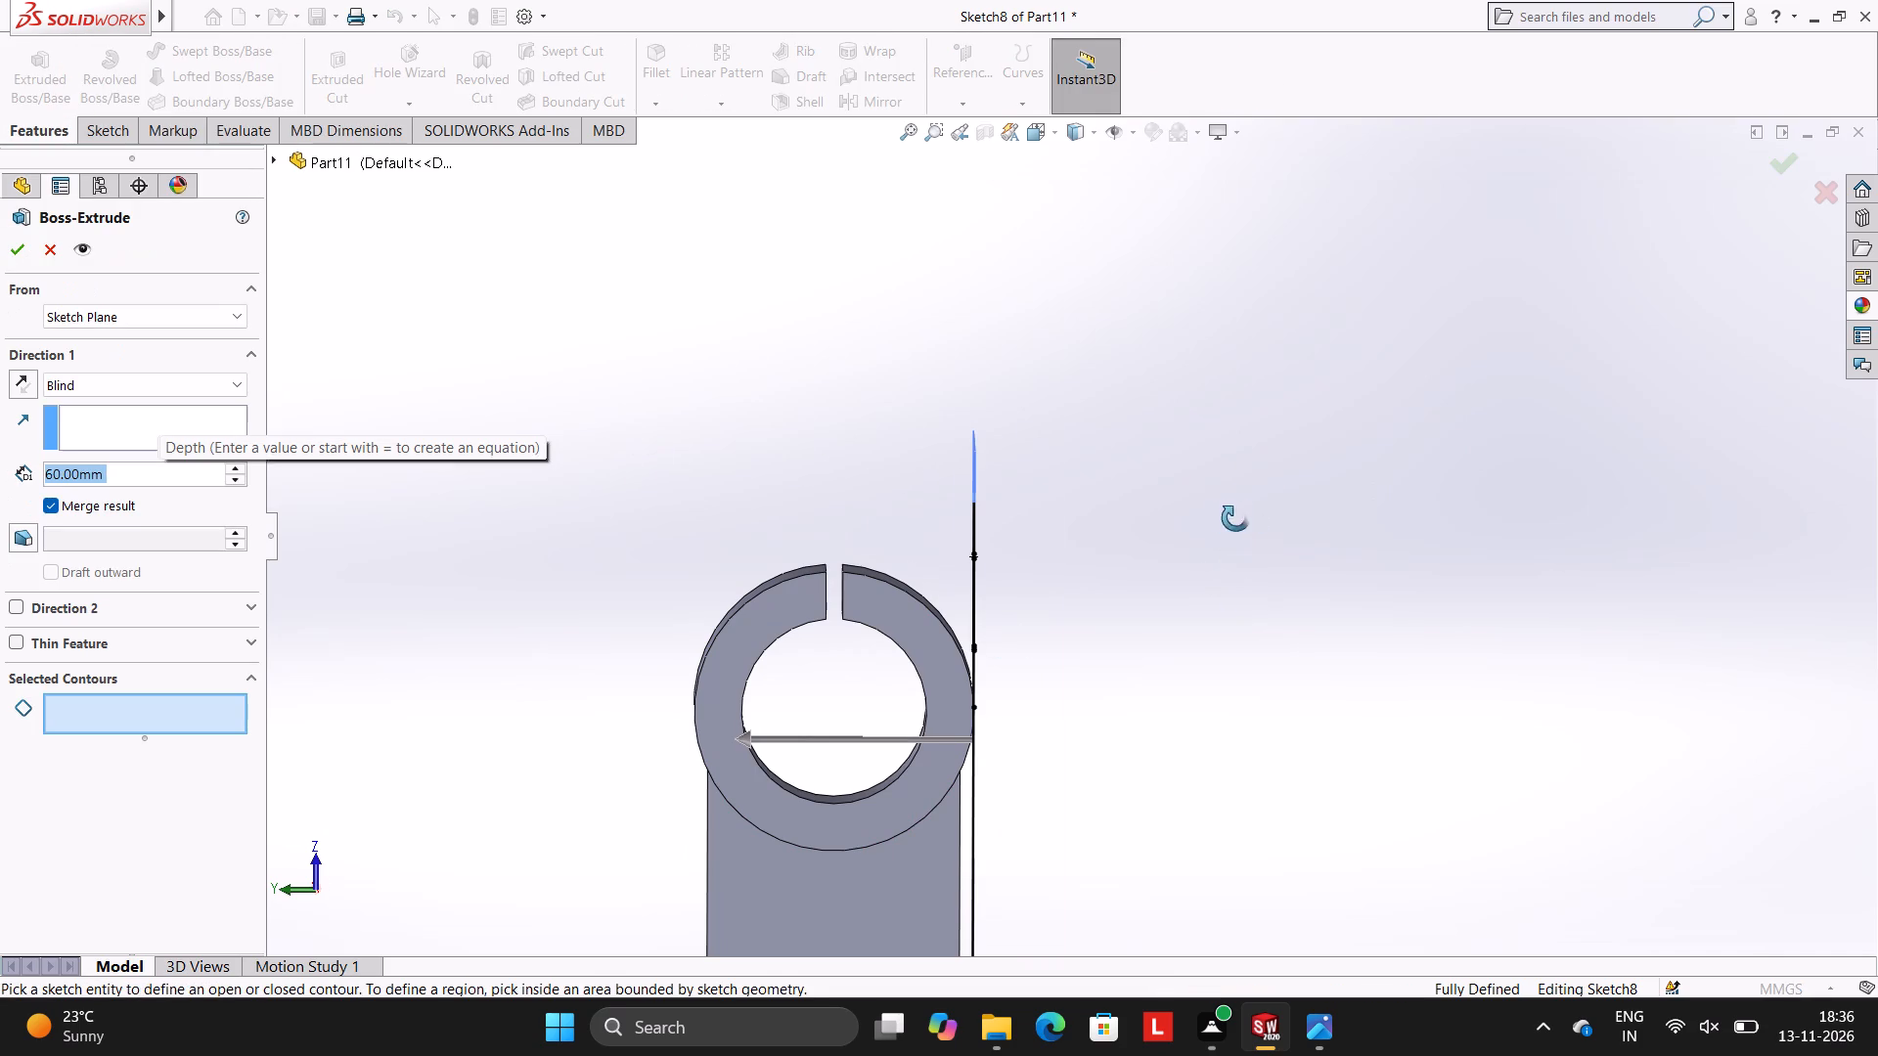
middle_click_drag(1235, 518, 1164, 494)
left_click(1102, 582)
middle_click_drag(1275, 355, 1365, 366)
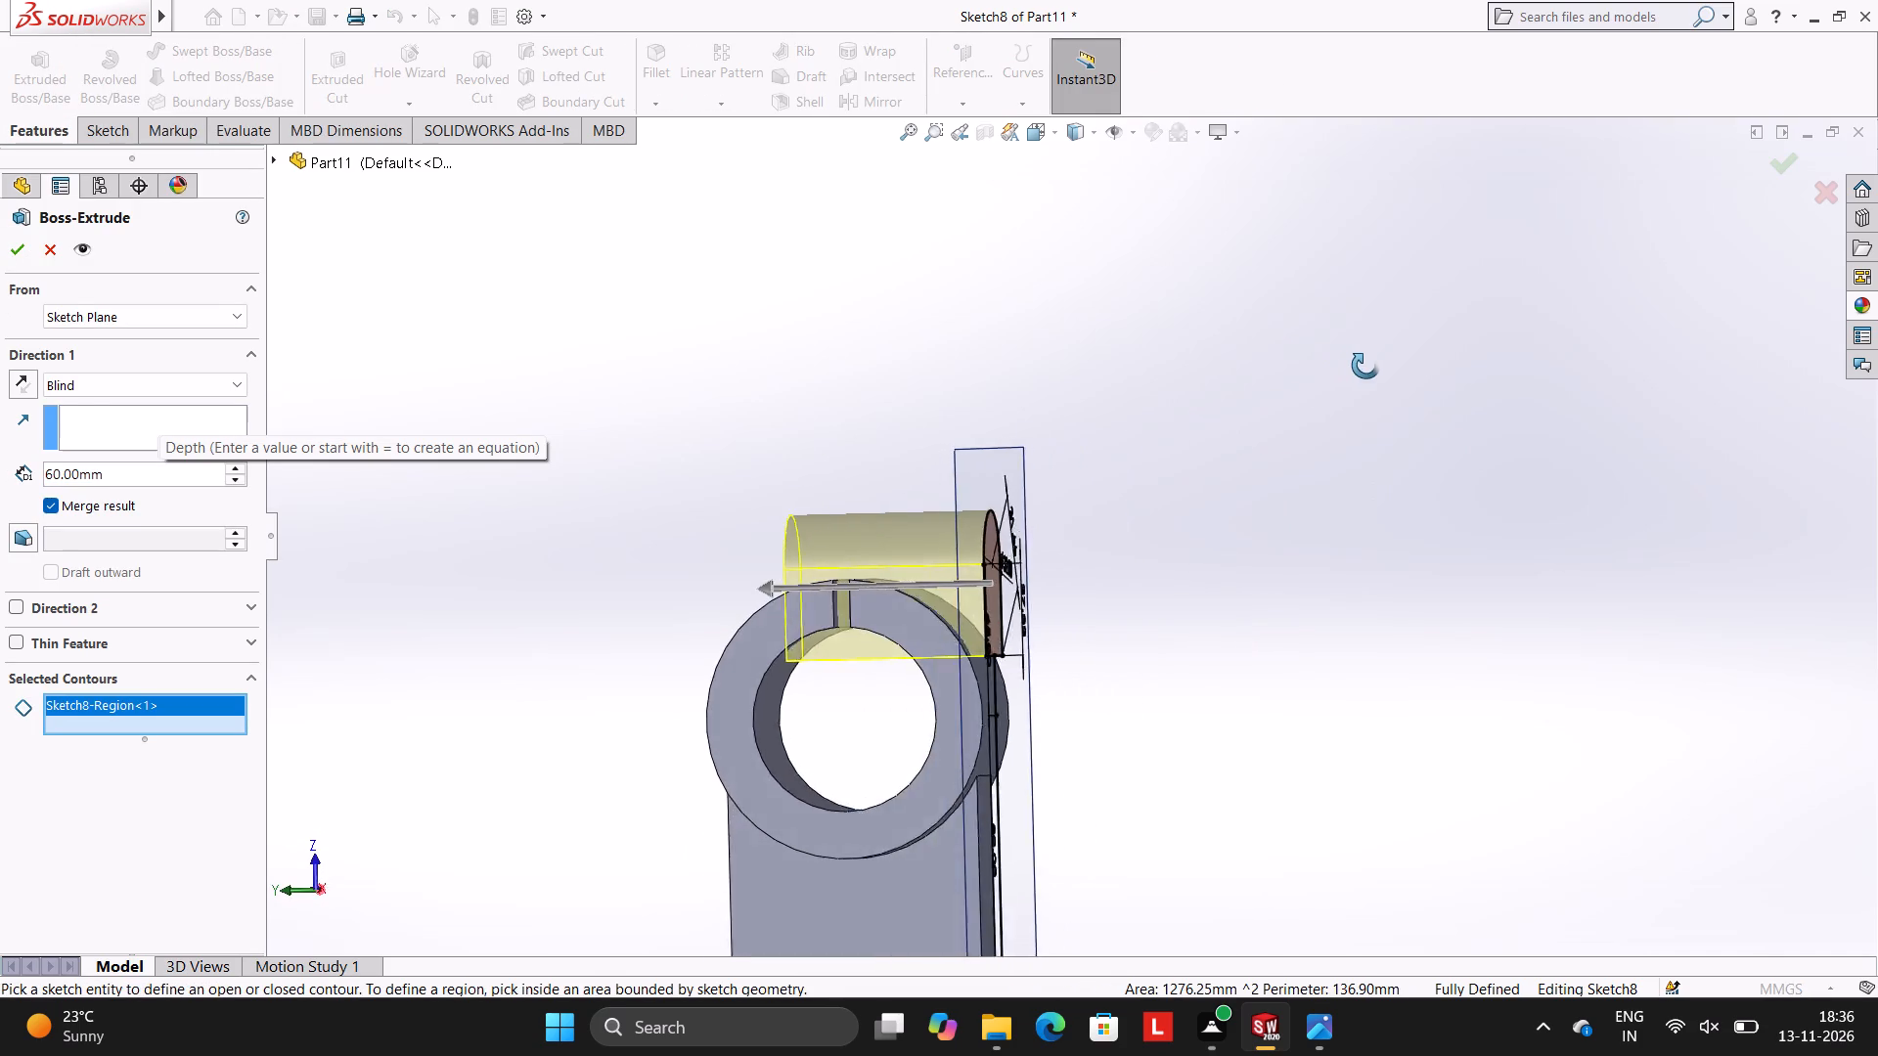
middle_click_drag(1365, 366, 1384, 368)
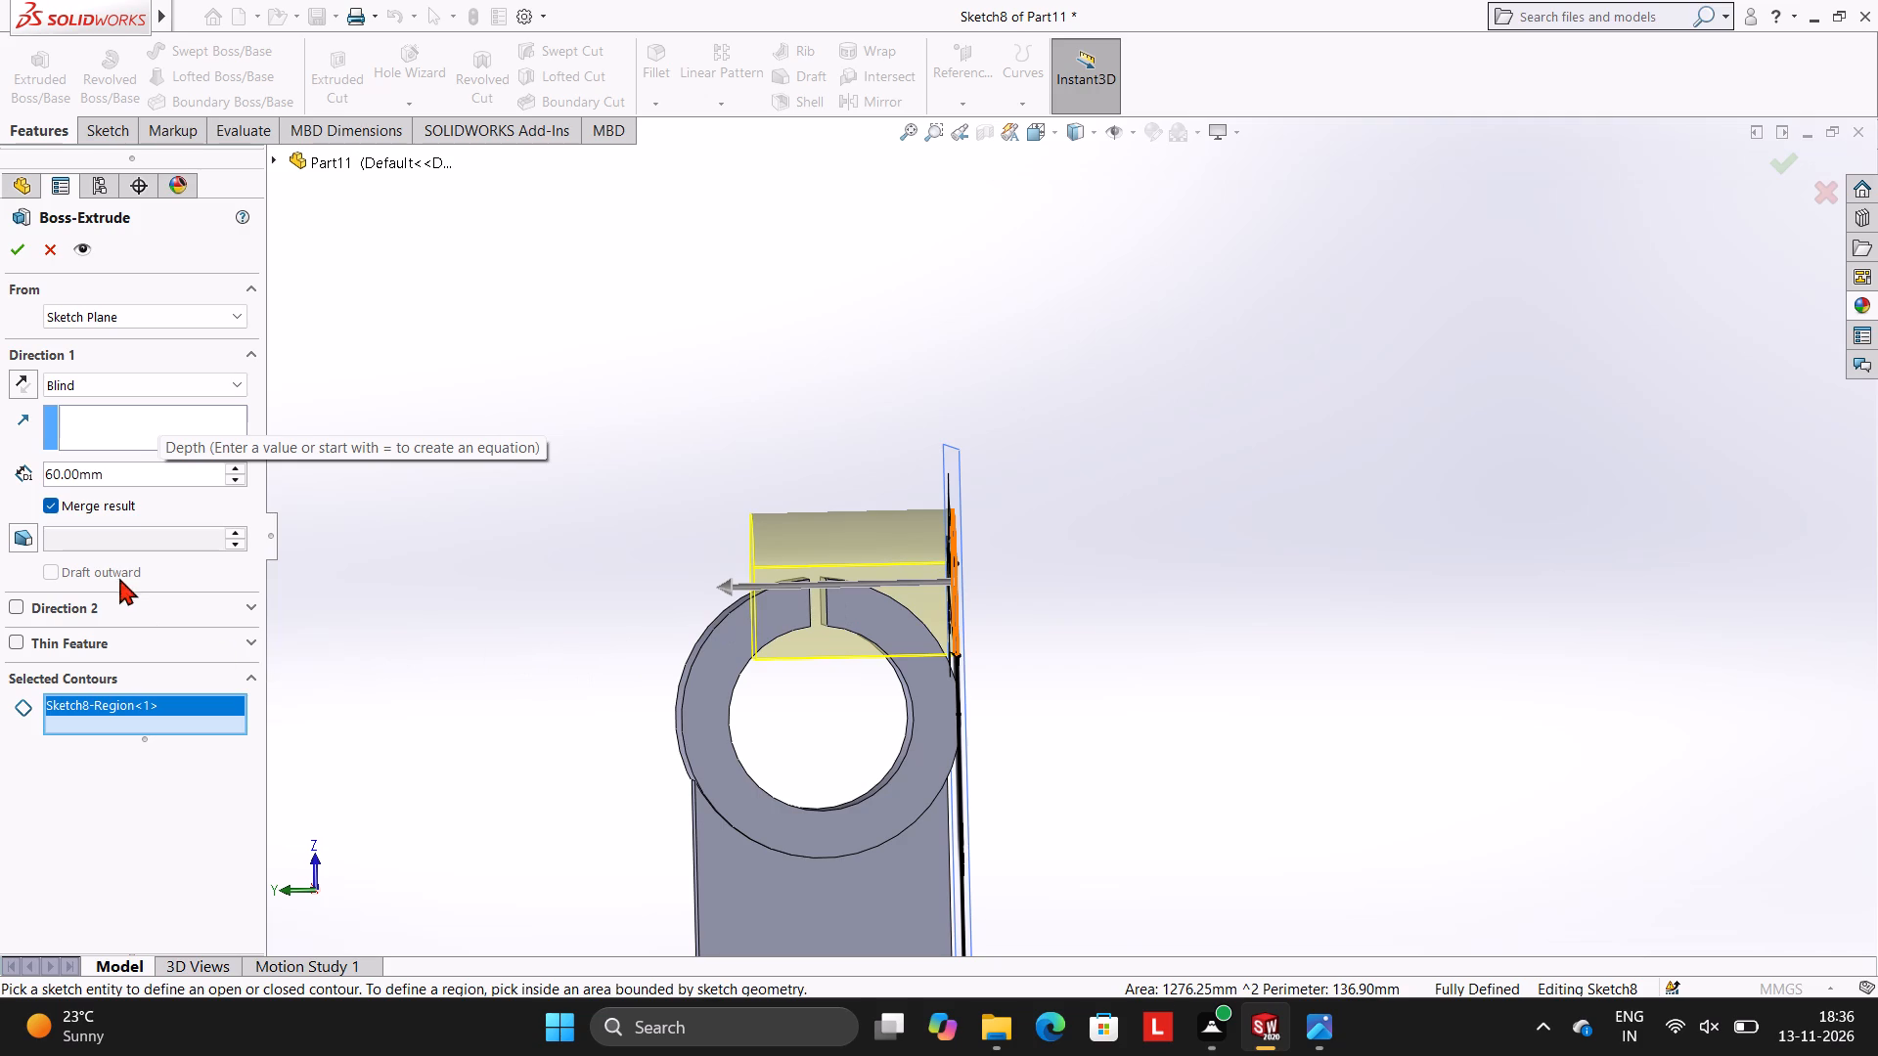
left_click(119, 472)
key("BackSpace")
key("BackSpace")
key("BackSpace")
key("BackSpace")
key("BackSpace")
key("BackSpace")
key("BackSpace")
key("BackSpace")
key("BackSpace")
key("BackSpace")
key("BackSpace")
key("BackSpace")
key("BackSpace")
key("BackSpace")
key("BackSpace")
key("BackSpace")
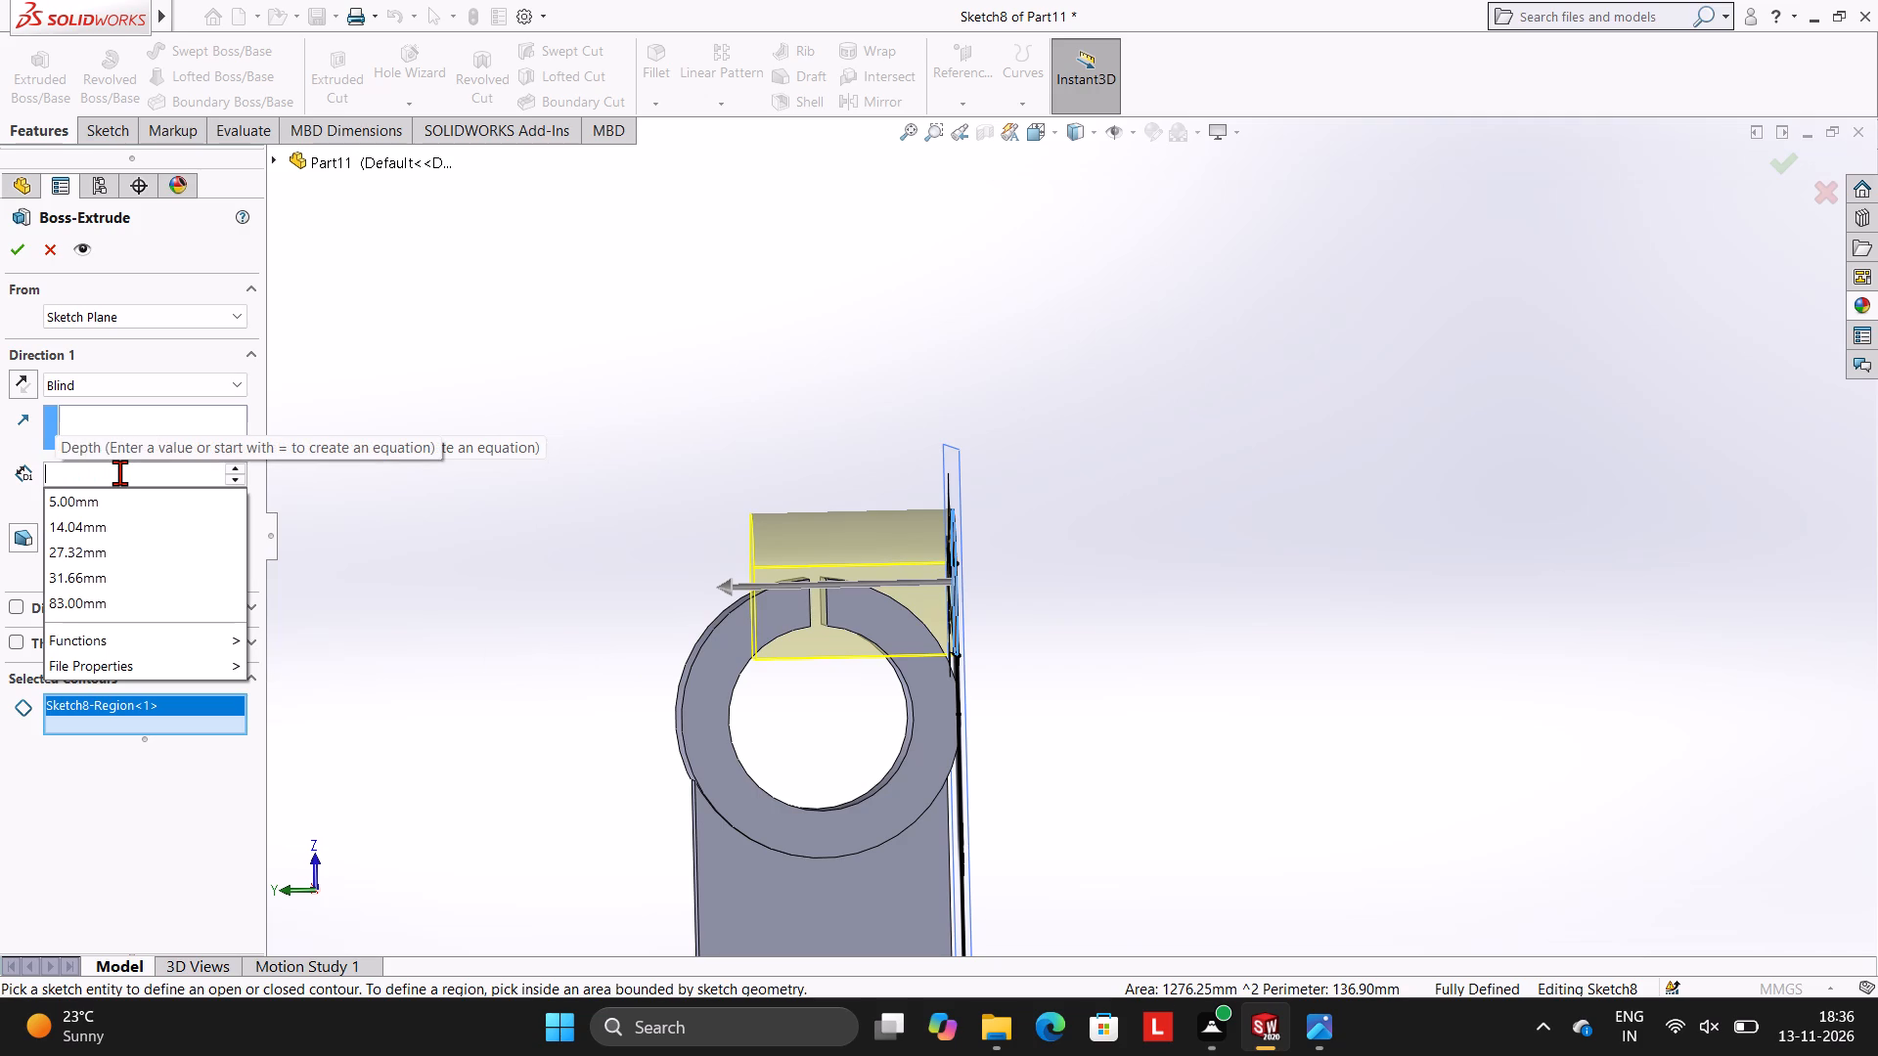
type("70")
key("Return")
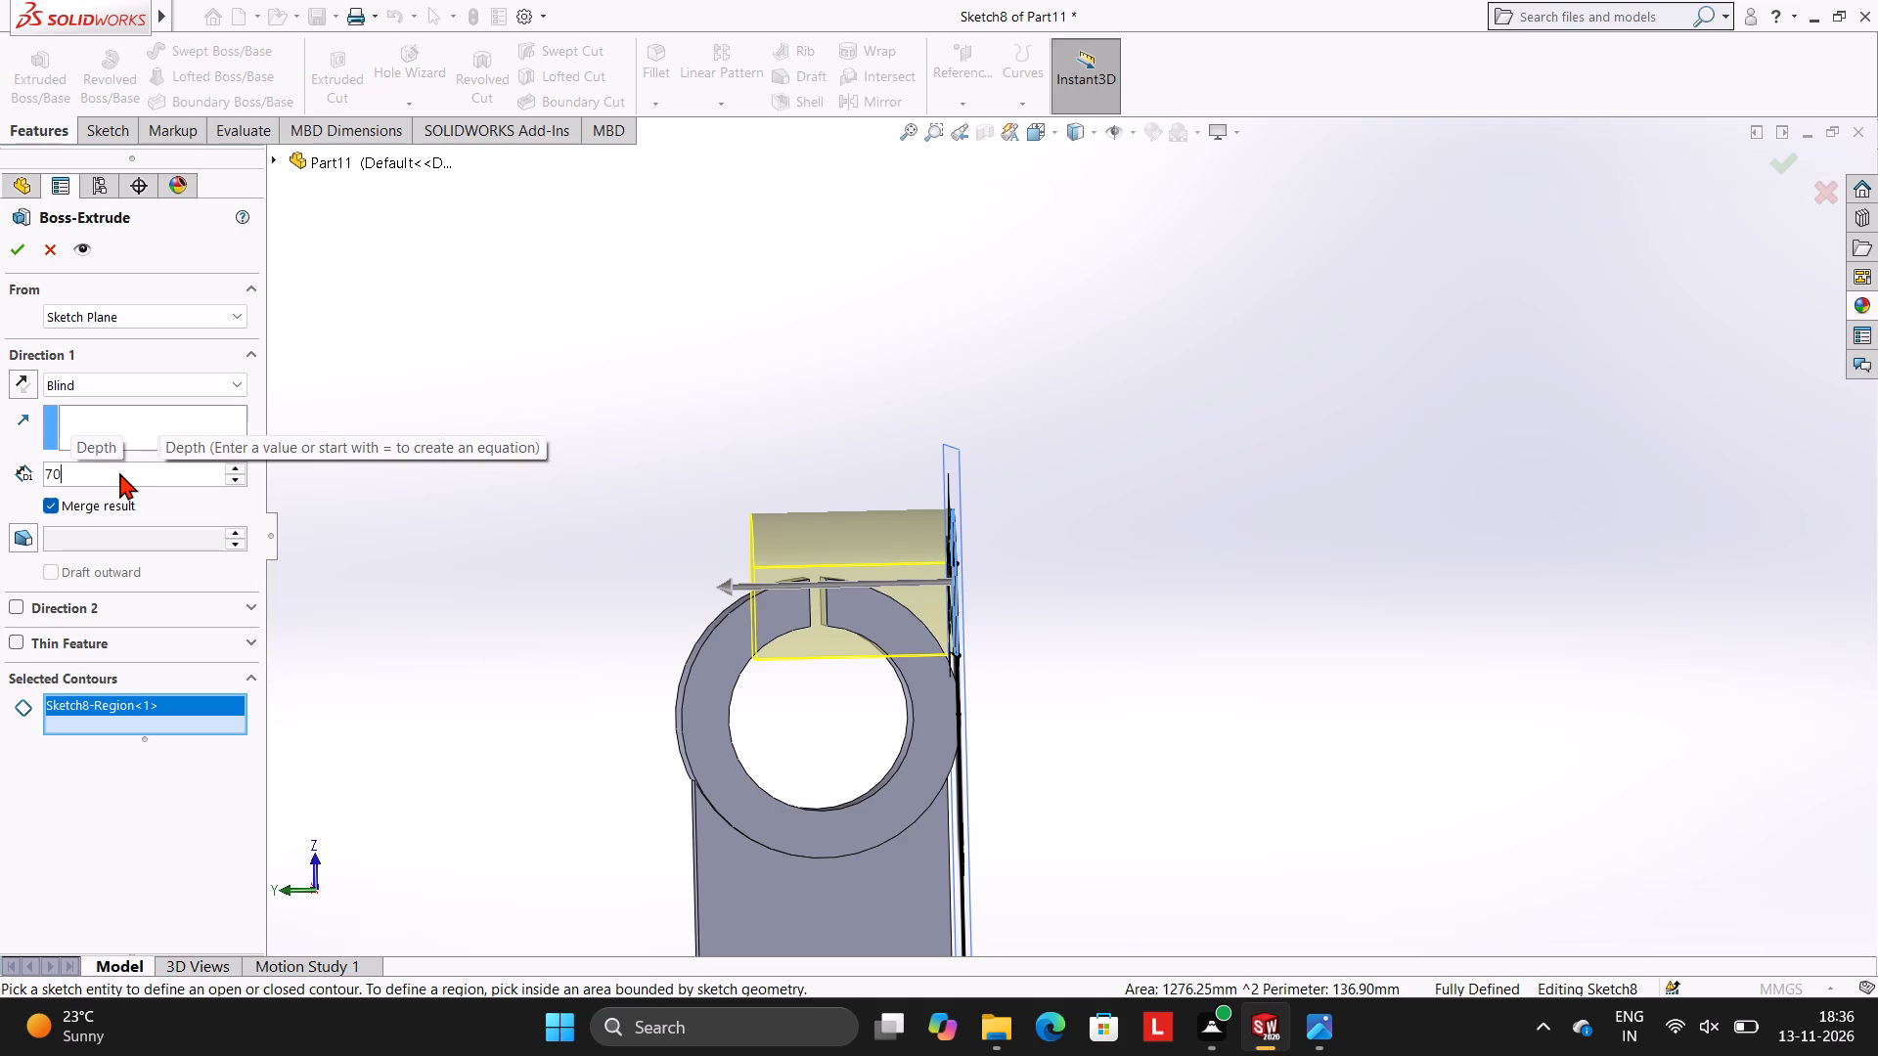
type("80")
key("Return")
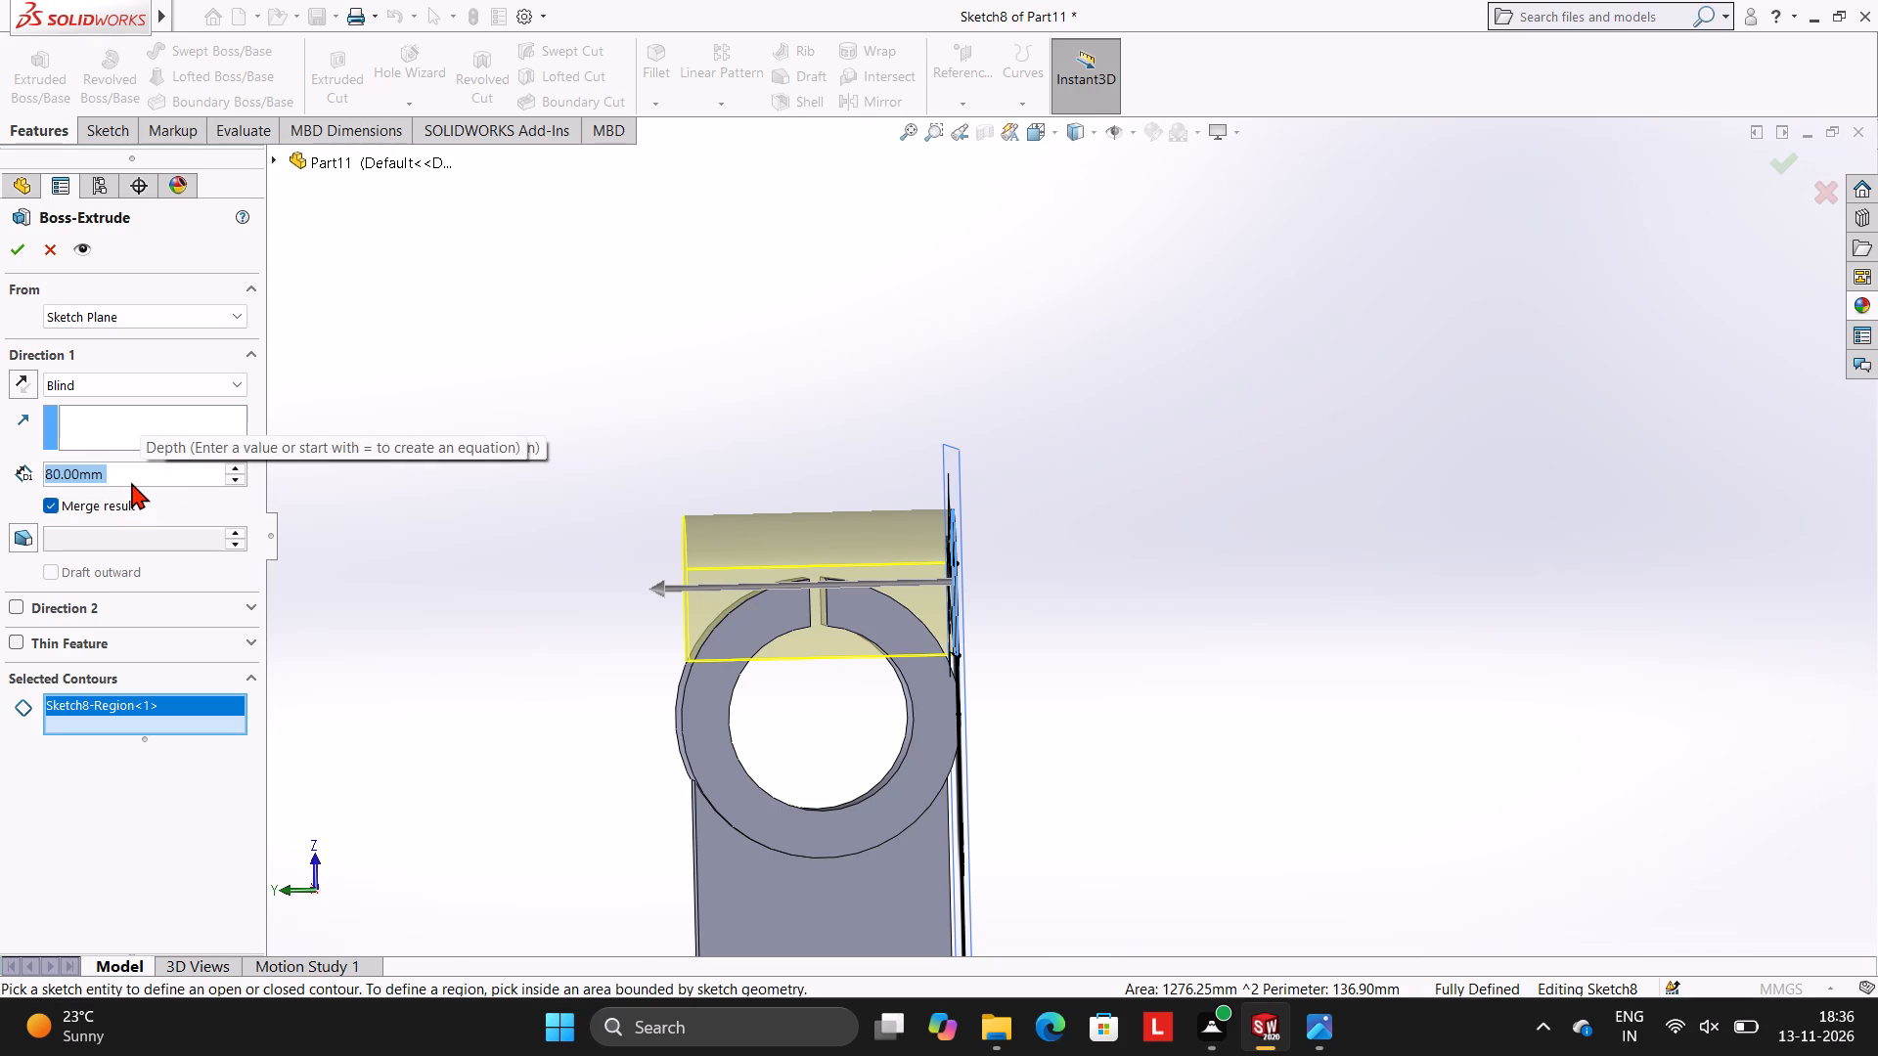
type("90")
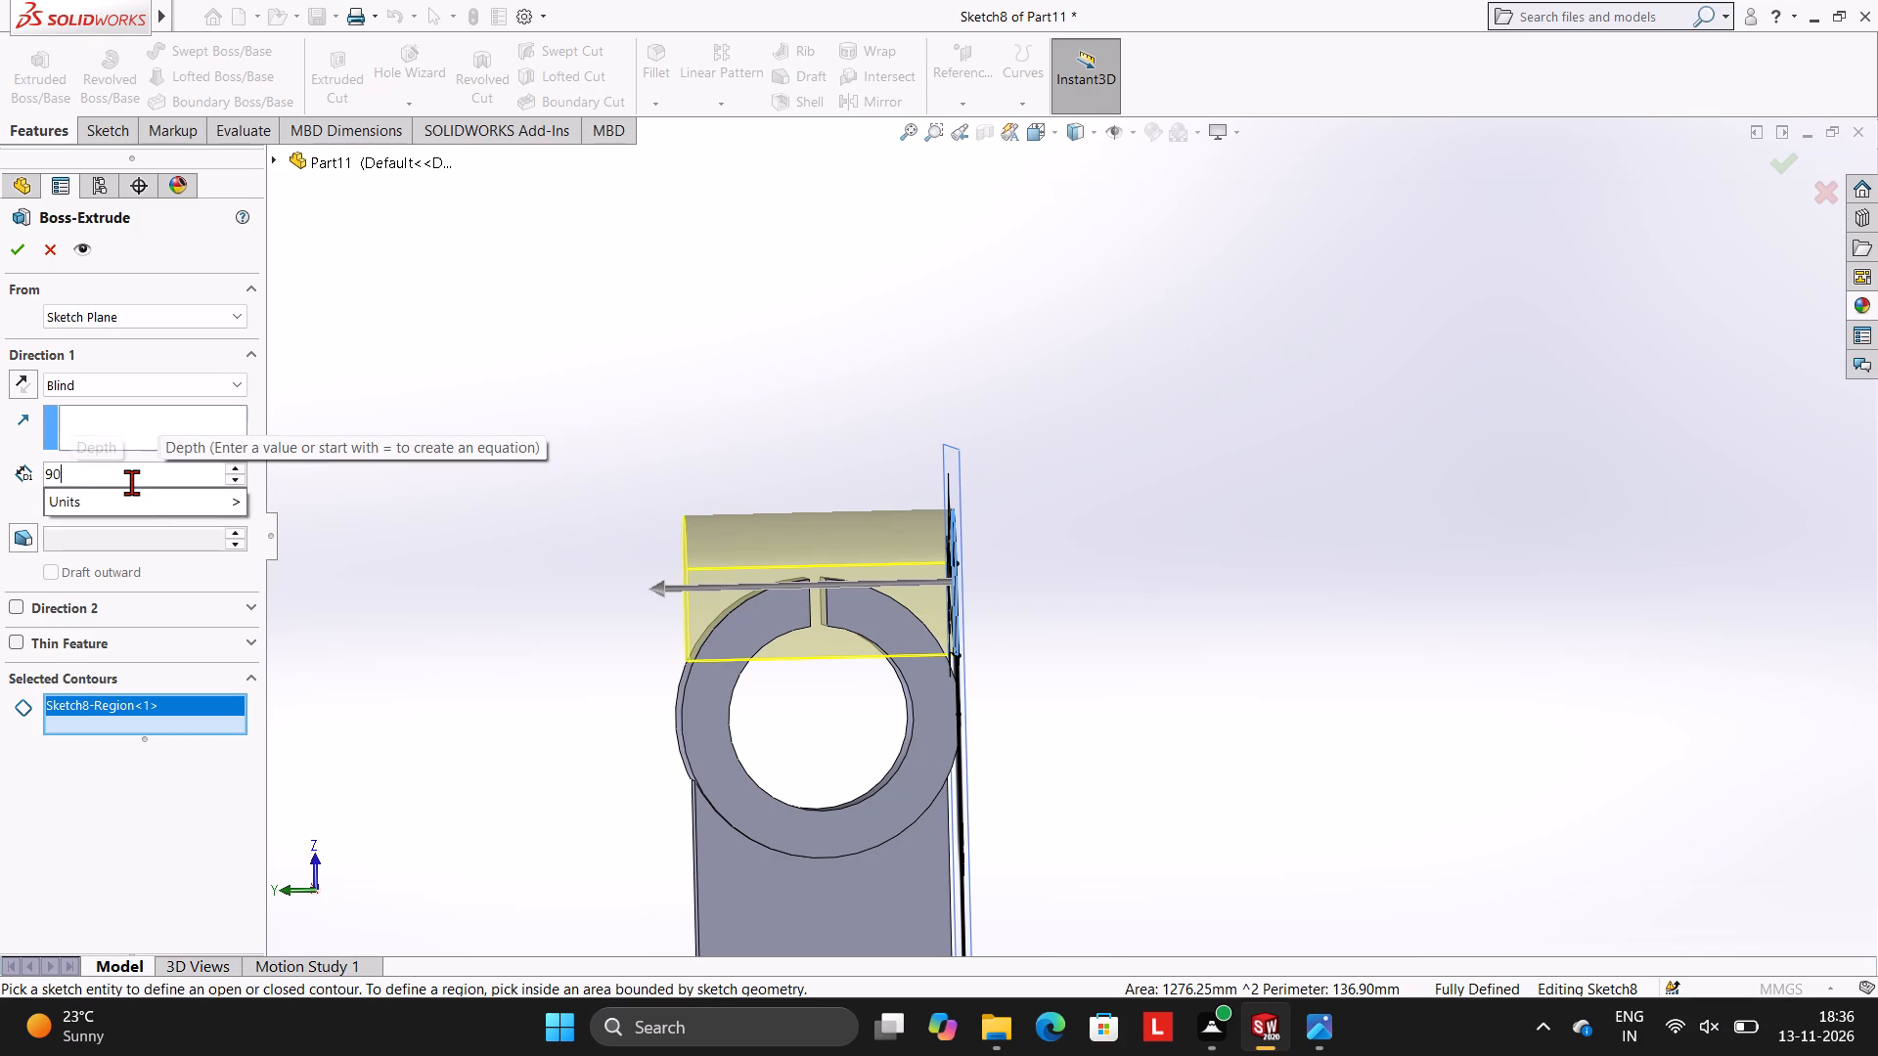
key("Return")
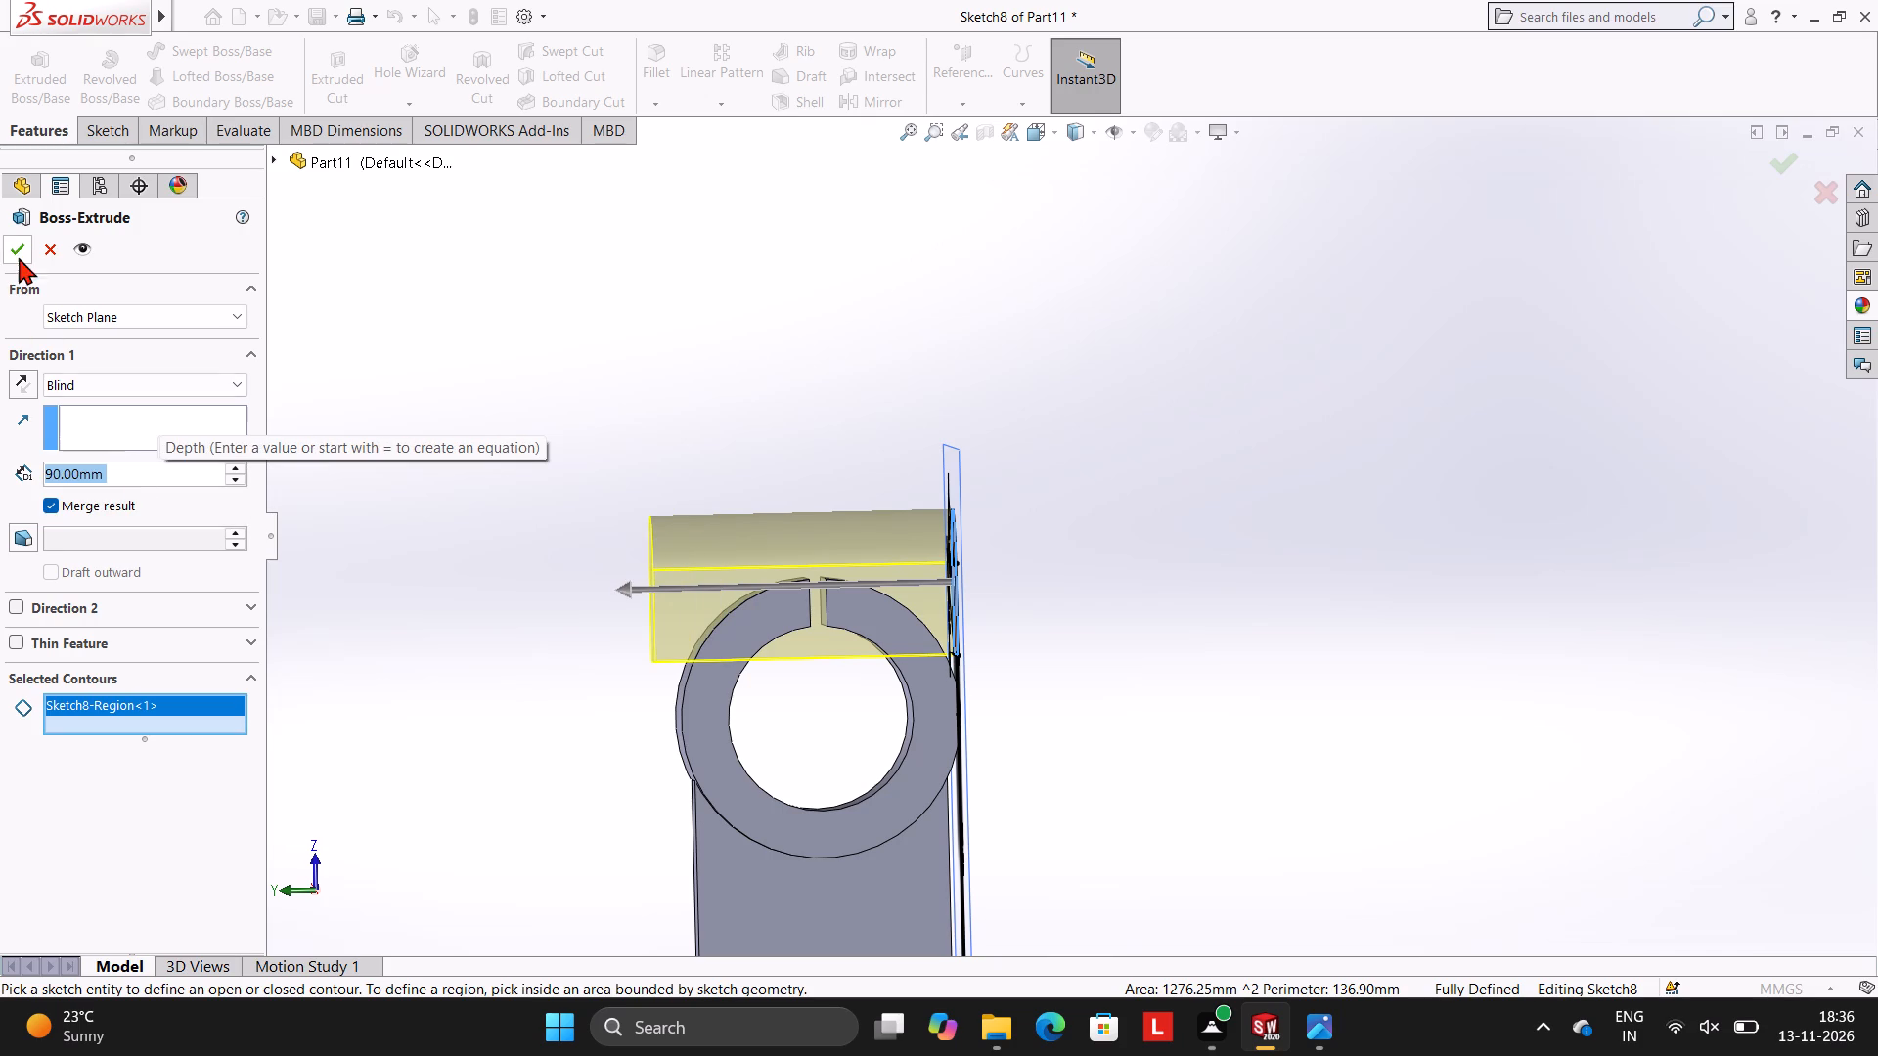
left_click(19, 251)
left_click(666, 329)
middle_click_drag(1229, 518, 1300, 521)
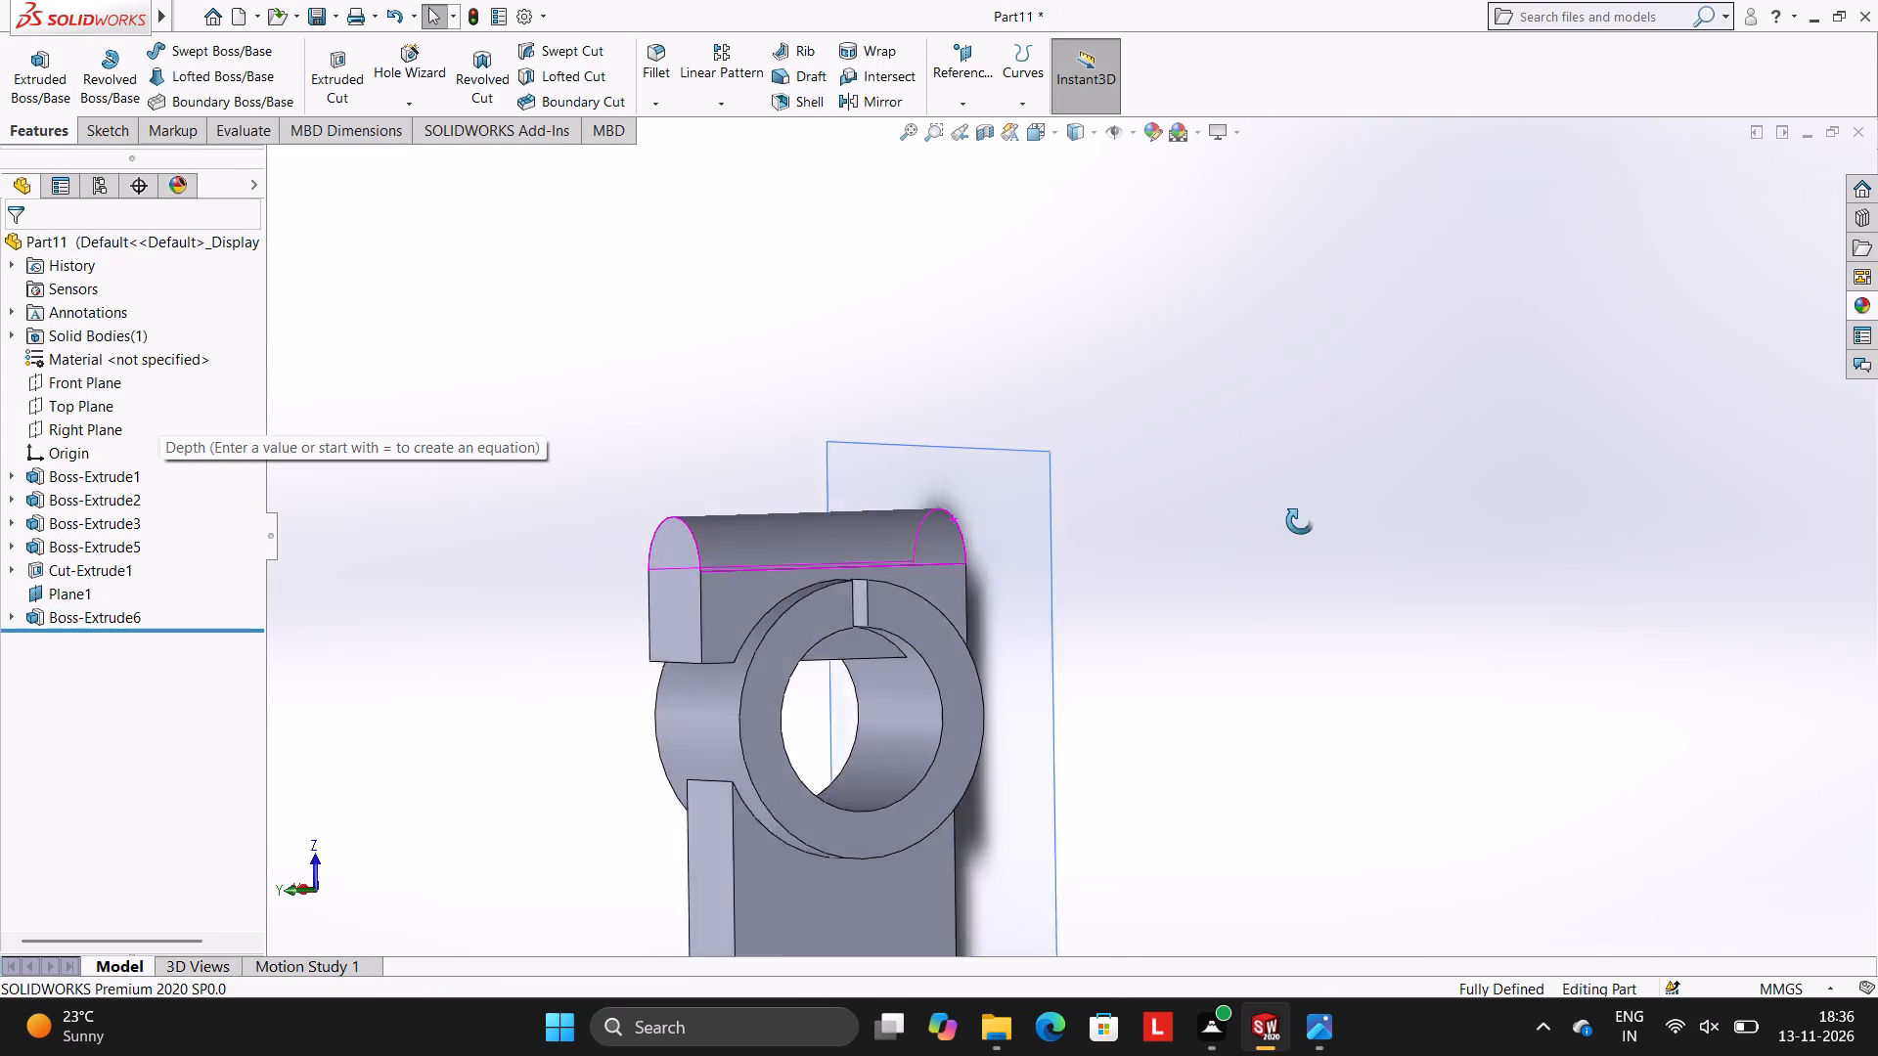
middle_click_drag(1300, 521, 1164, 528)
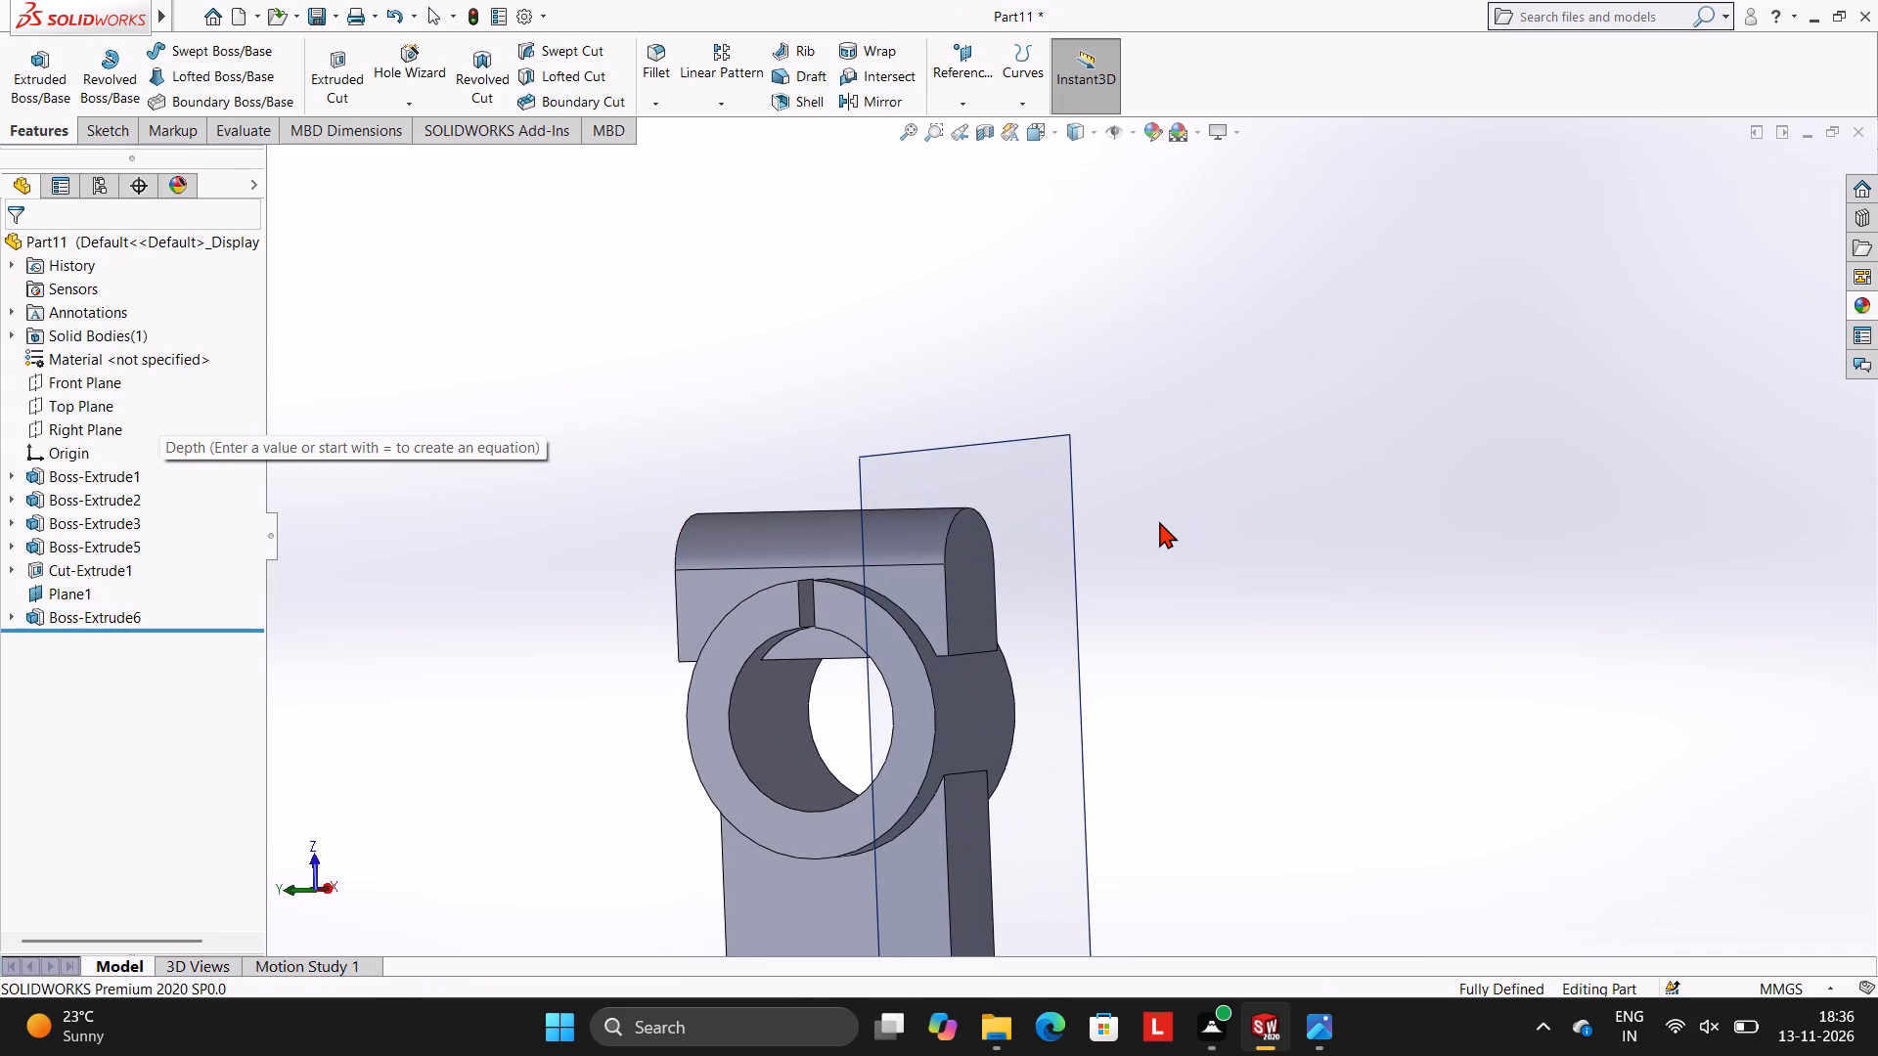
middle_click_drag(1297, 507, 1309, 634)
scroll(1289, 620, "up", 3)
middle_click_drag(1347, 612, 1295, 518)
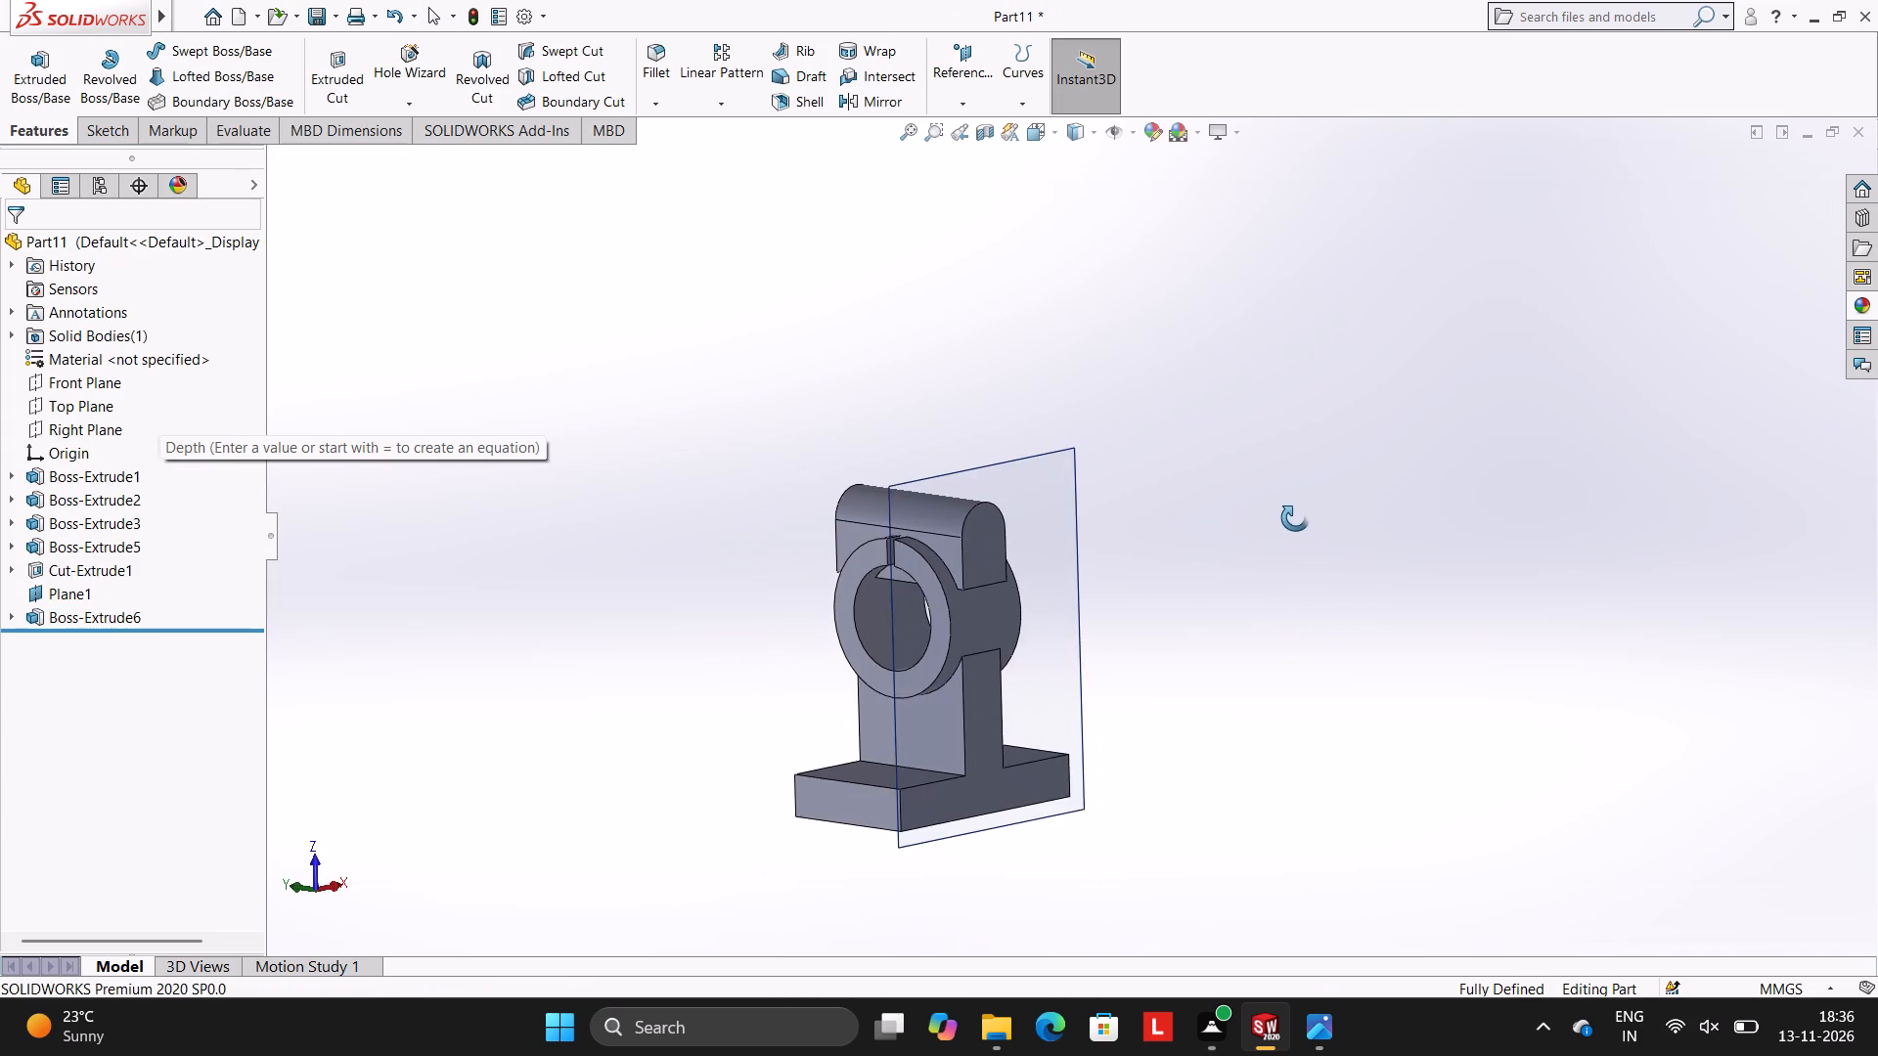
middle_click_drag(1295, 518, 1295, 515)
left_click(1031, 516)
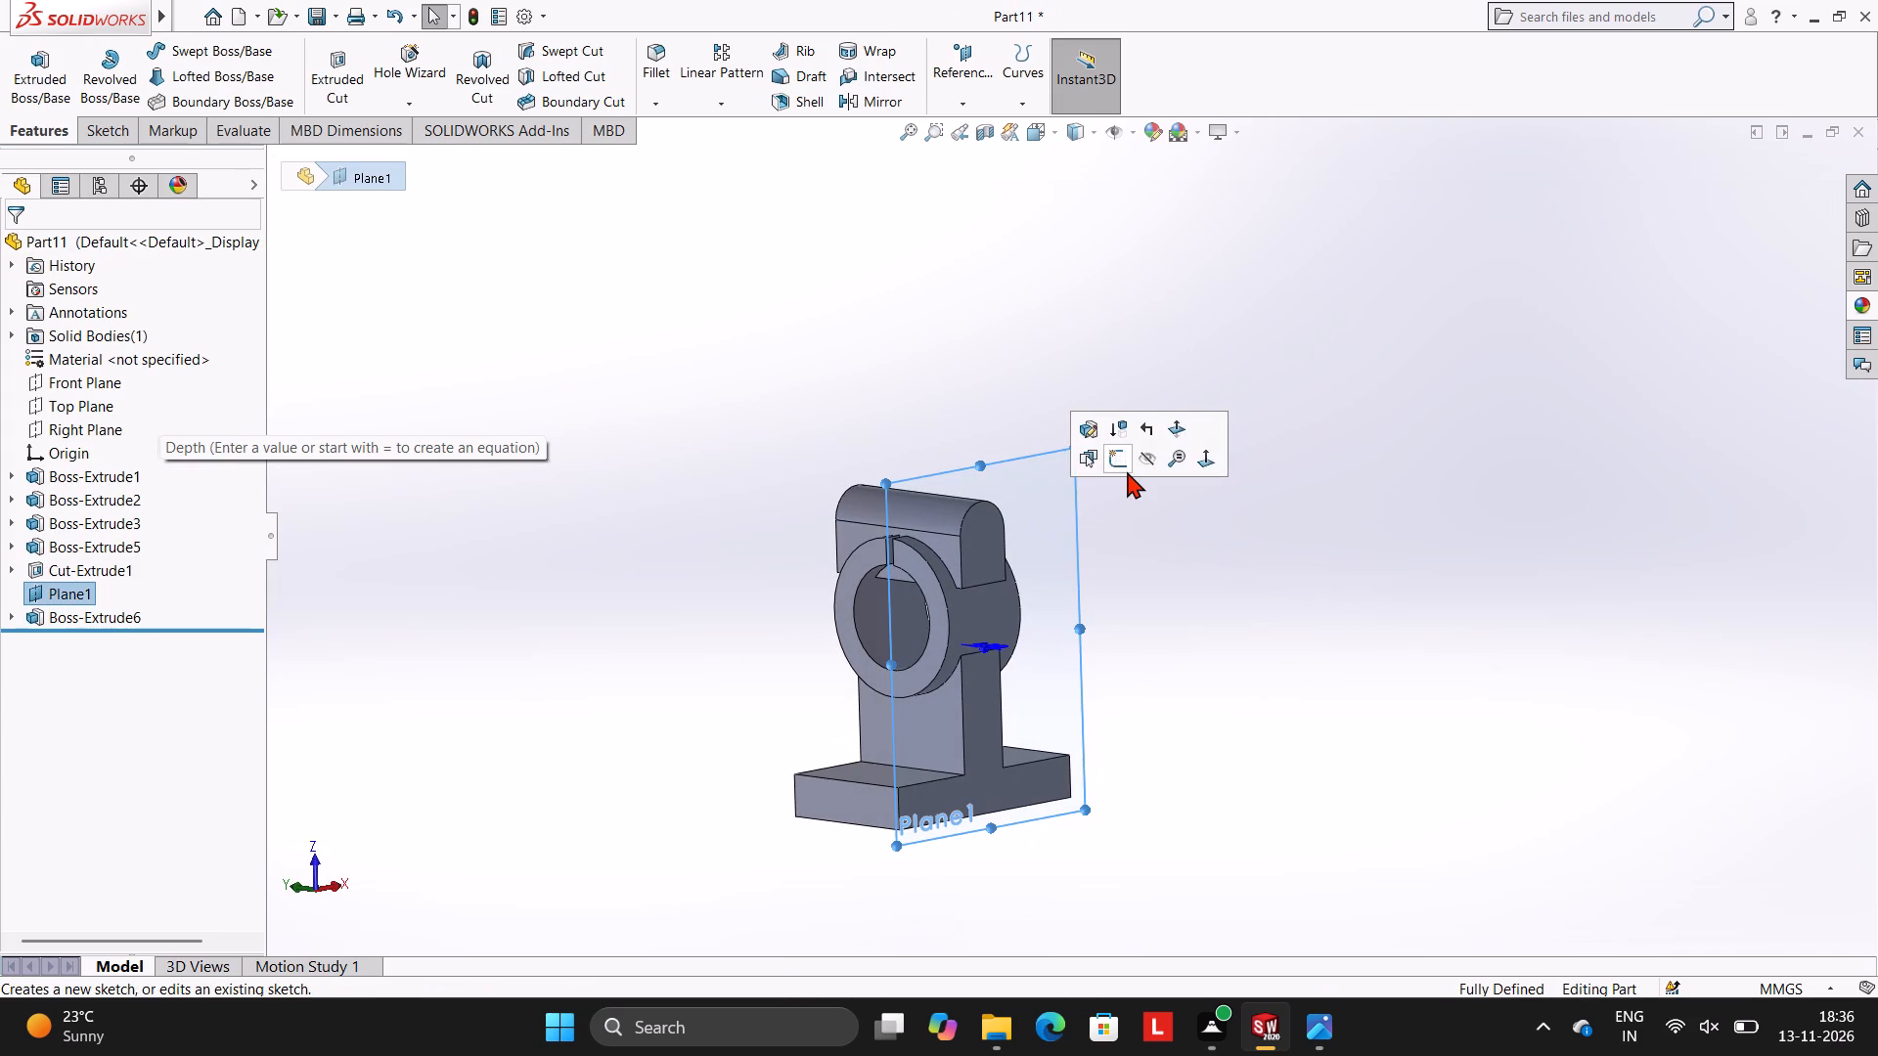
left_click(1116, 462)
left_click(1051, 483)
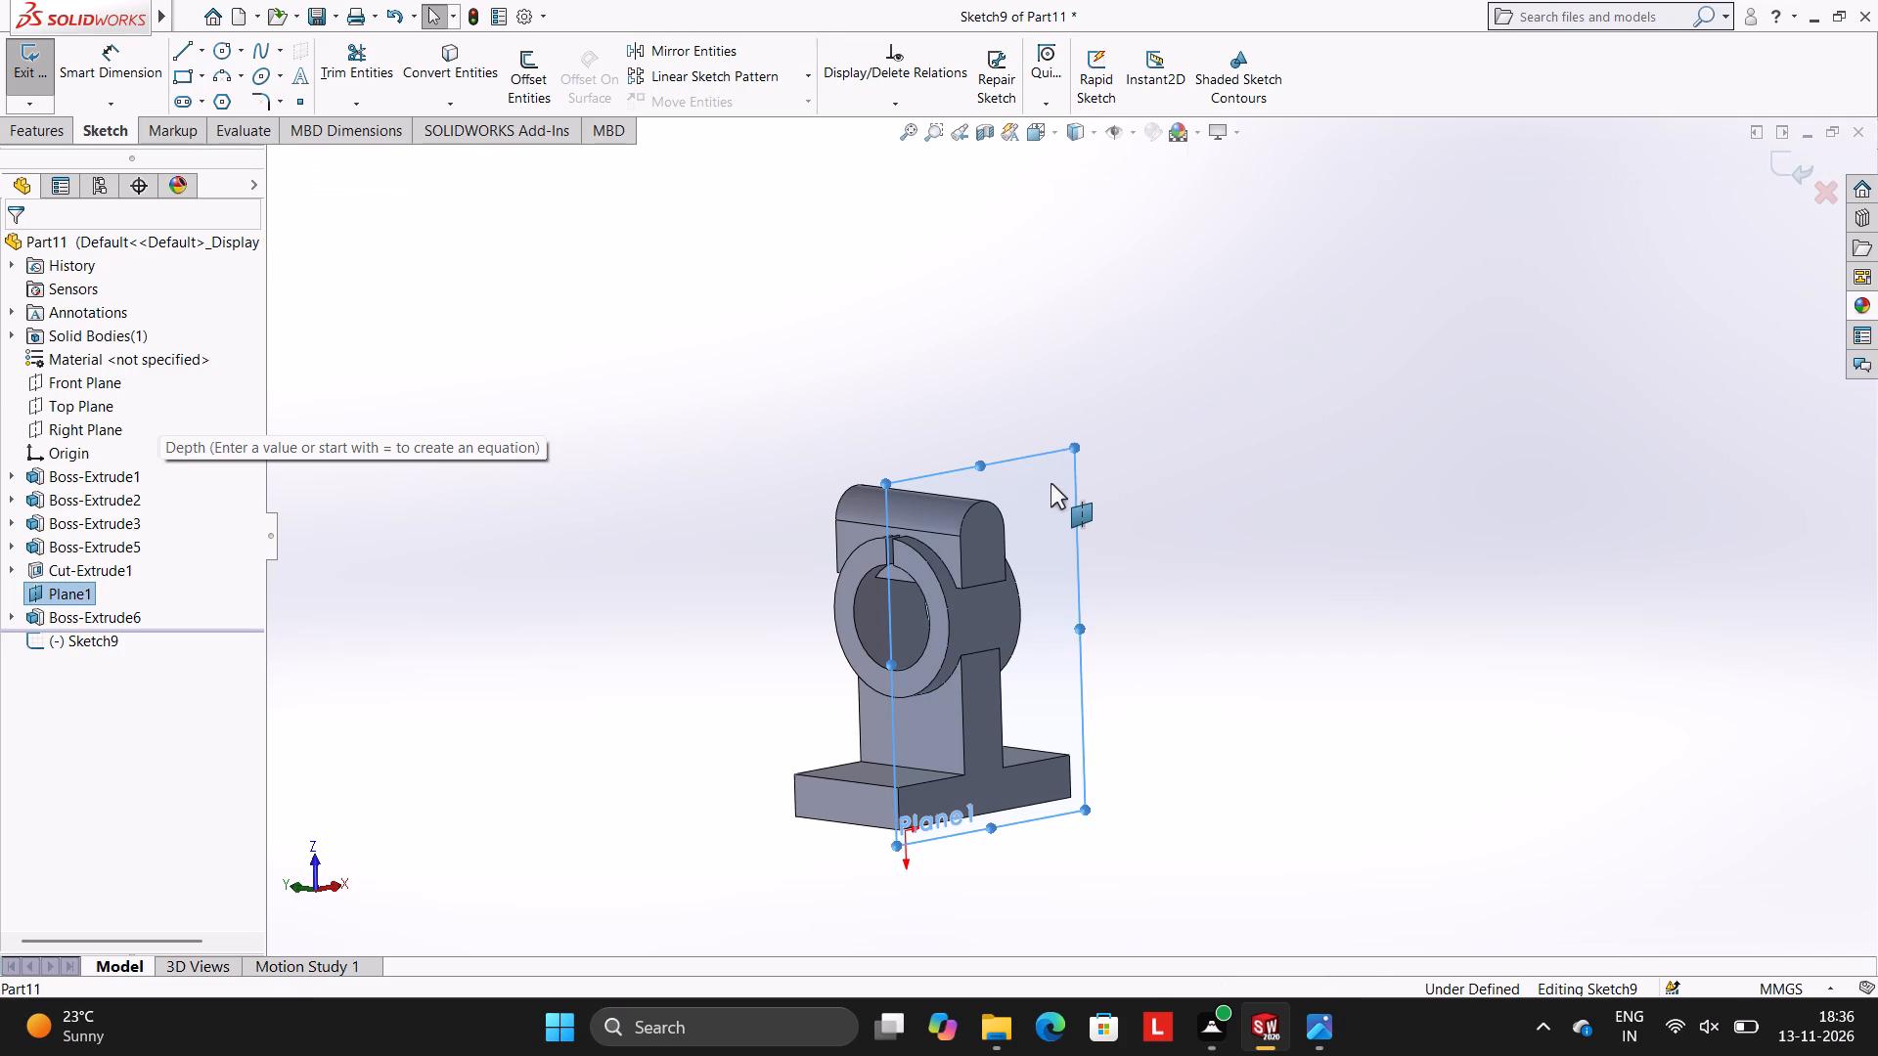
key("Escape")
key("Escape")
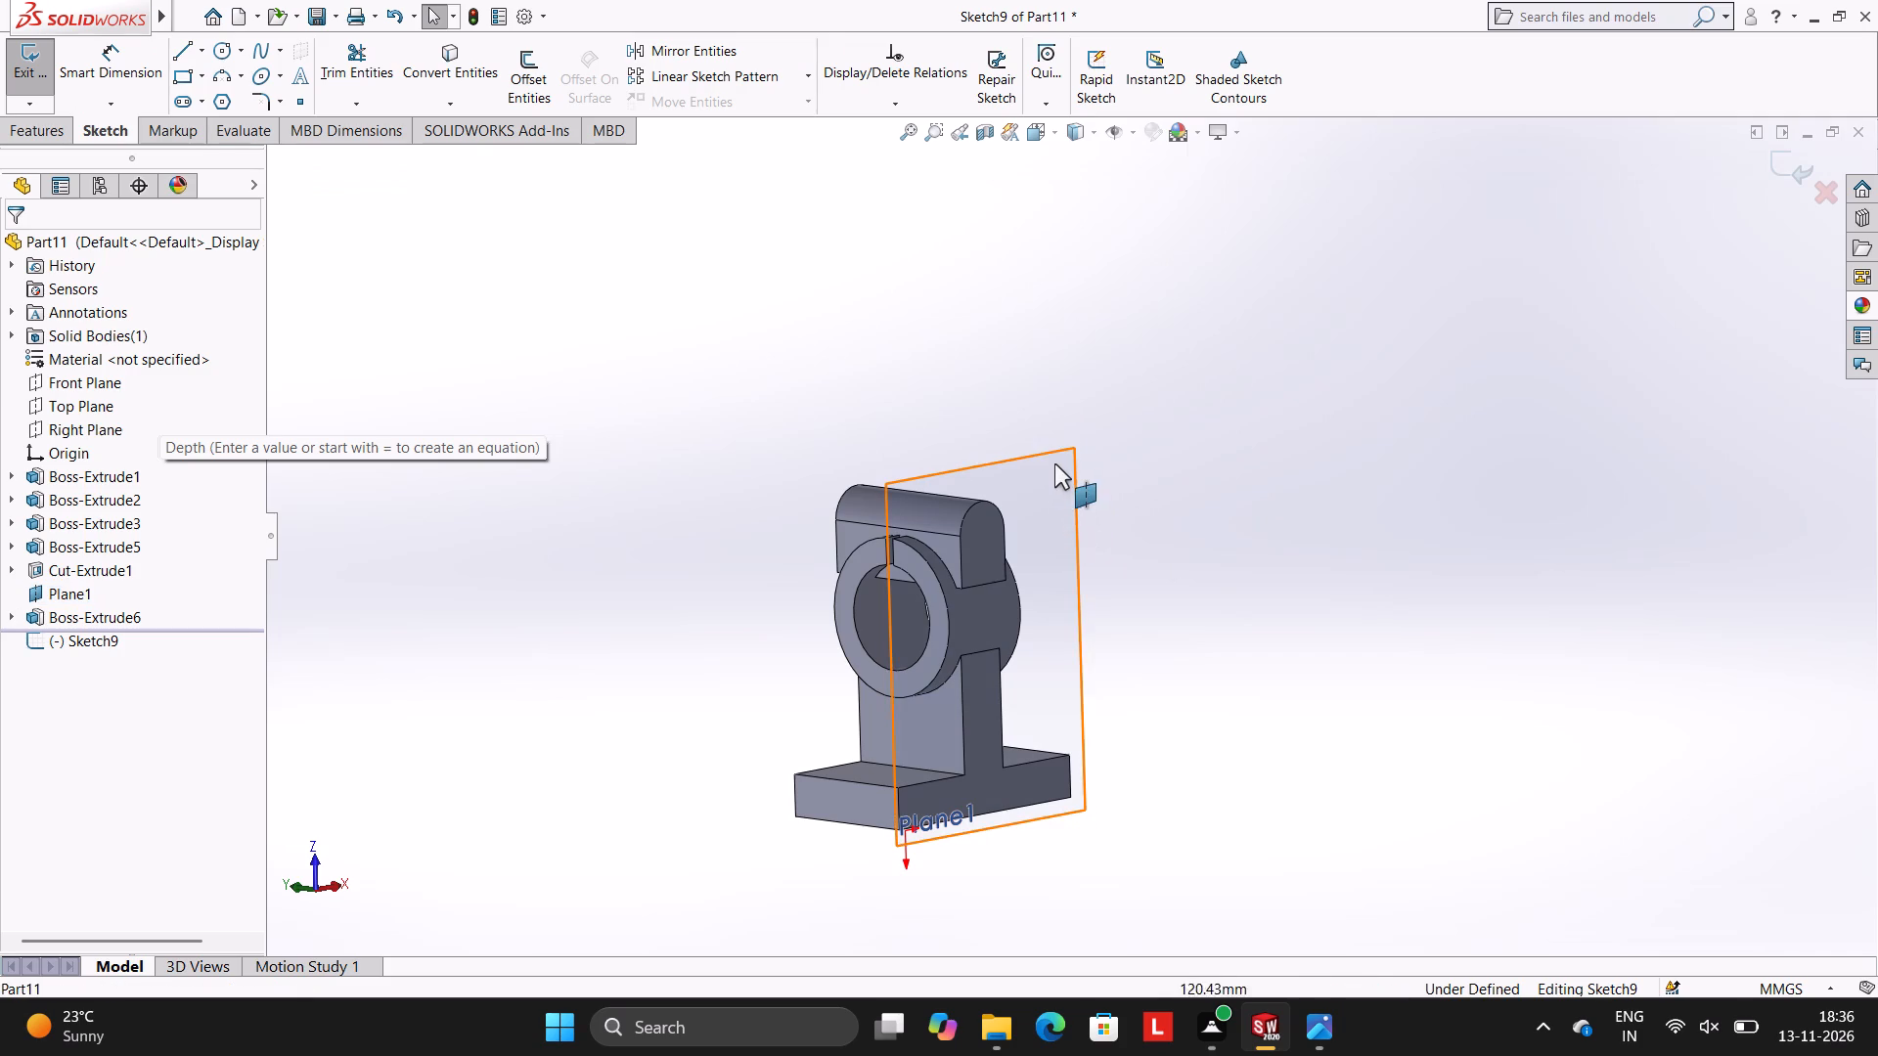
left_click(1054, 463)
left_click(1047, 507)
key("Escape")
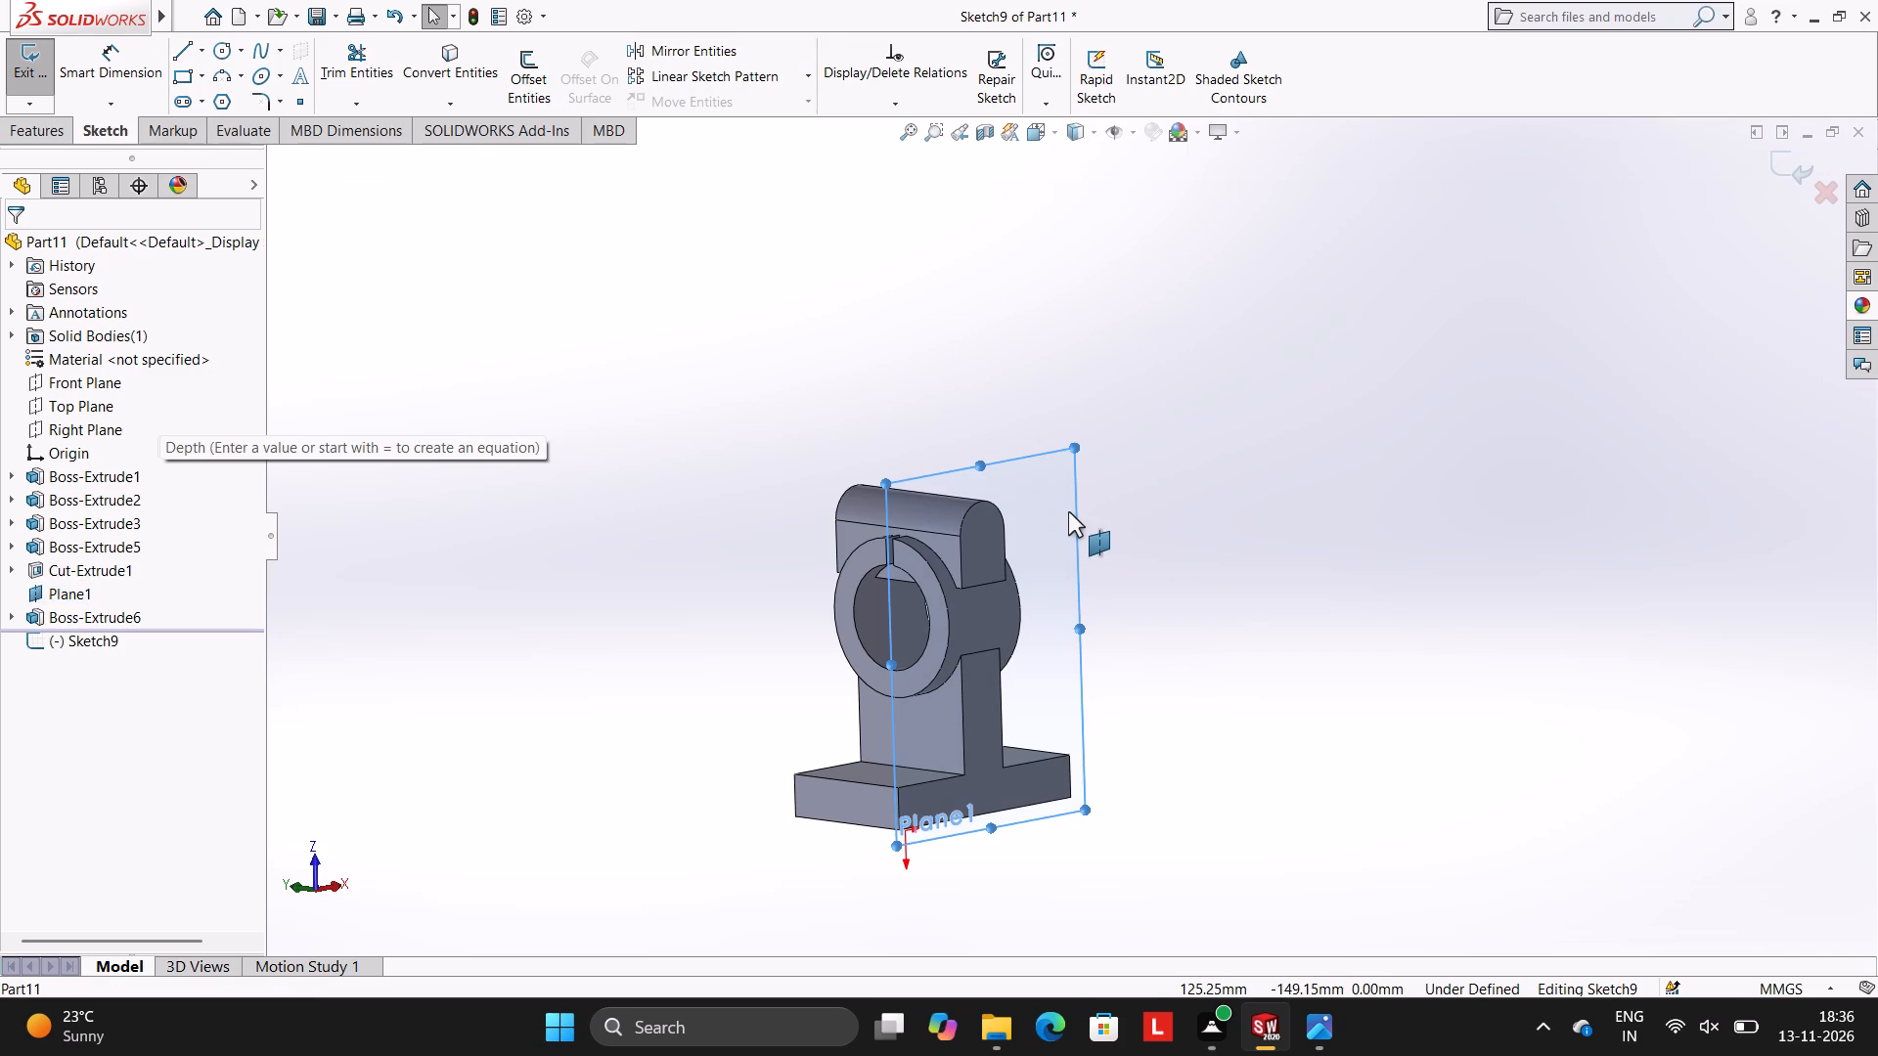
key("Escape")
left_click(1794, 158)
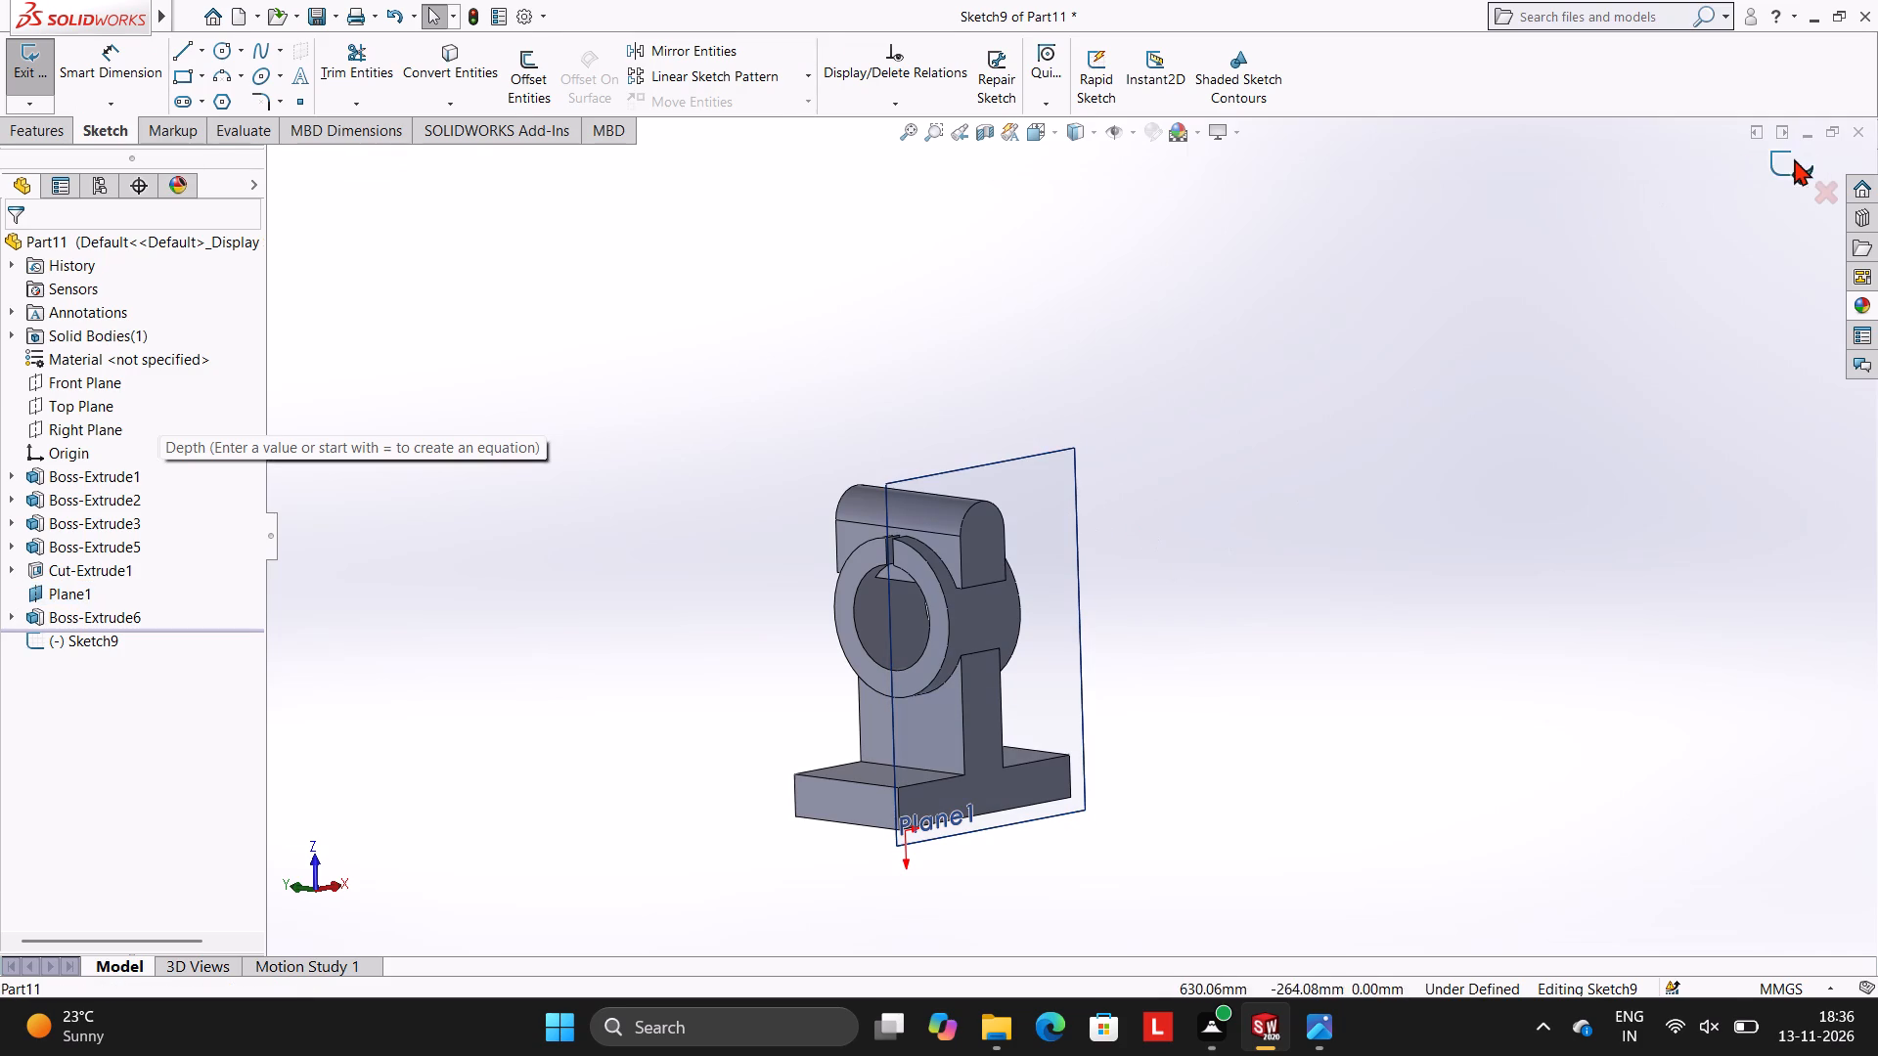
Hide the offset plane used for the round-topped profile.
left_click(1036, 500)
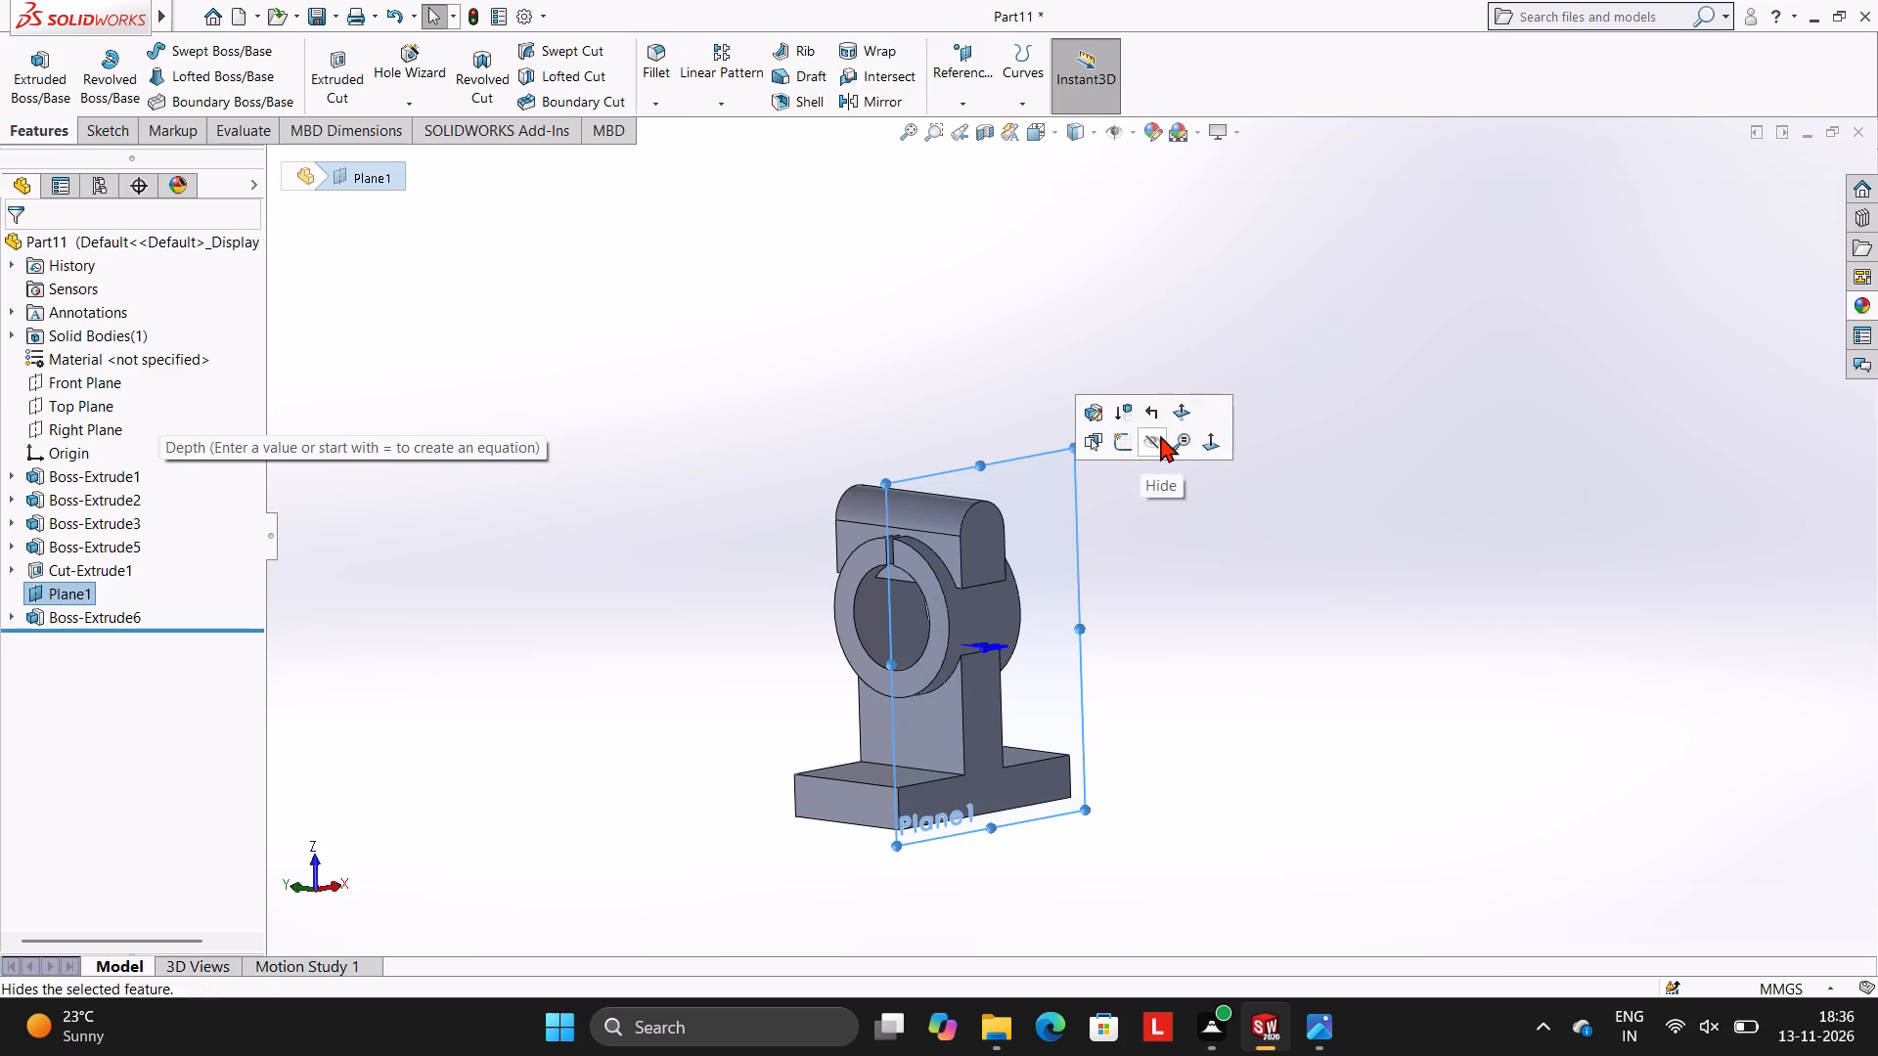
left_click(1156, 436)
Open a new sketch on the flat side face of the round-topped block behind the slotted boss, viewed face-on.
middle_click_drag(1207, 456, 1265, 449)
scroll(1265, 449, "up", 1)
middle_click_drag(1261, 449, 1292, 449)
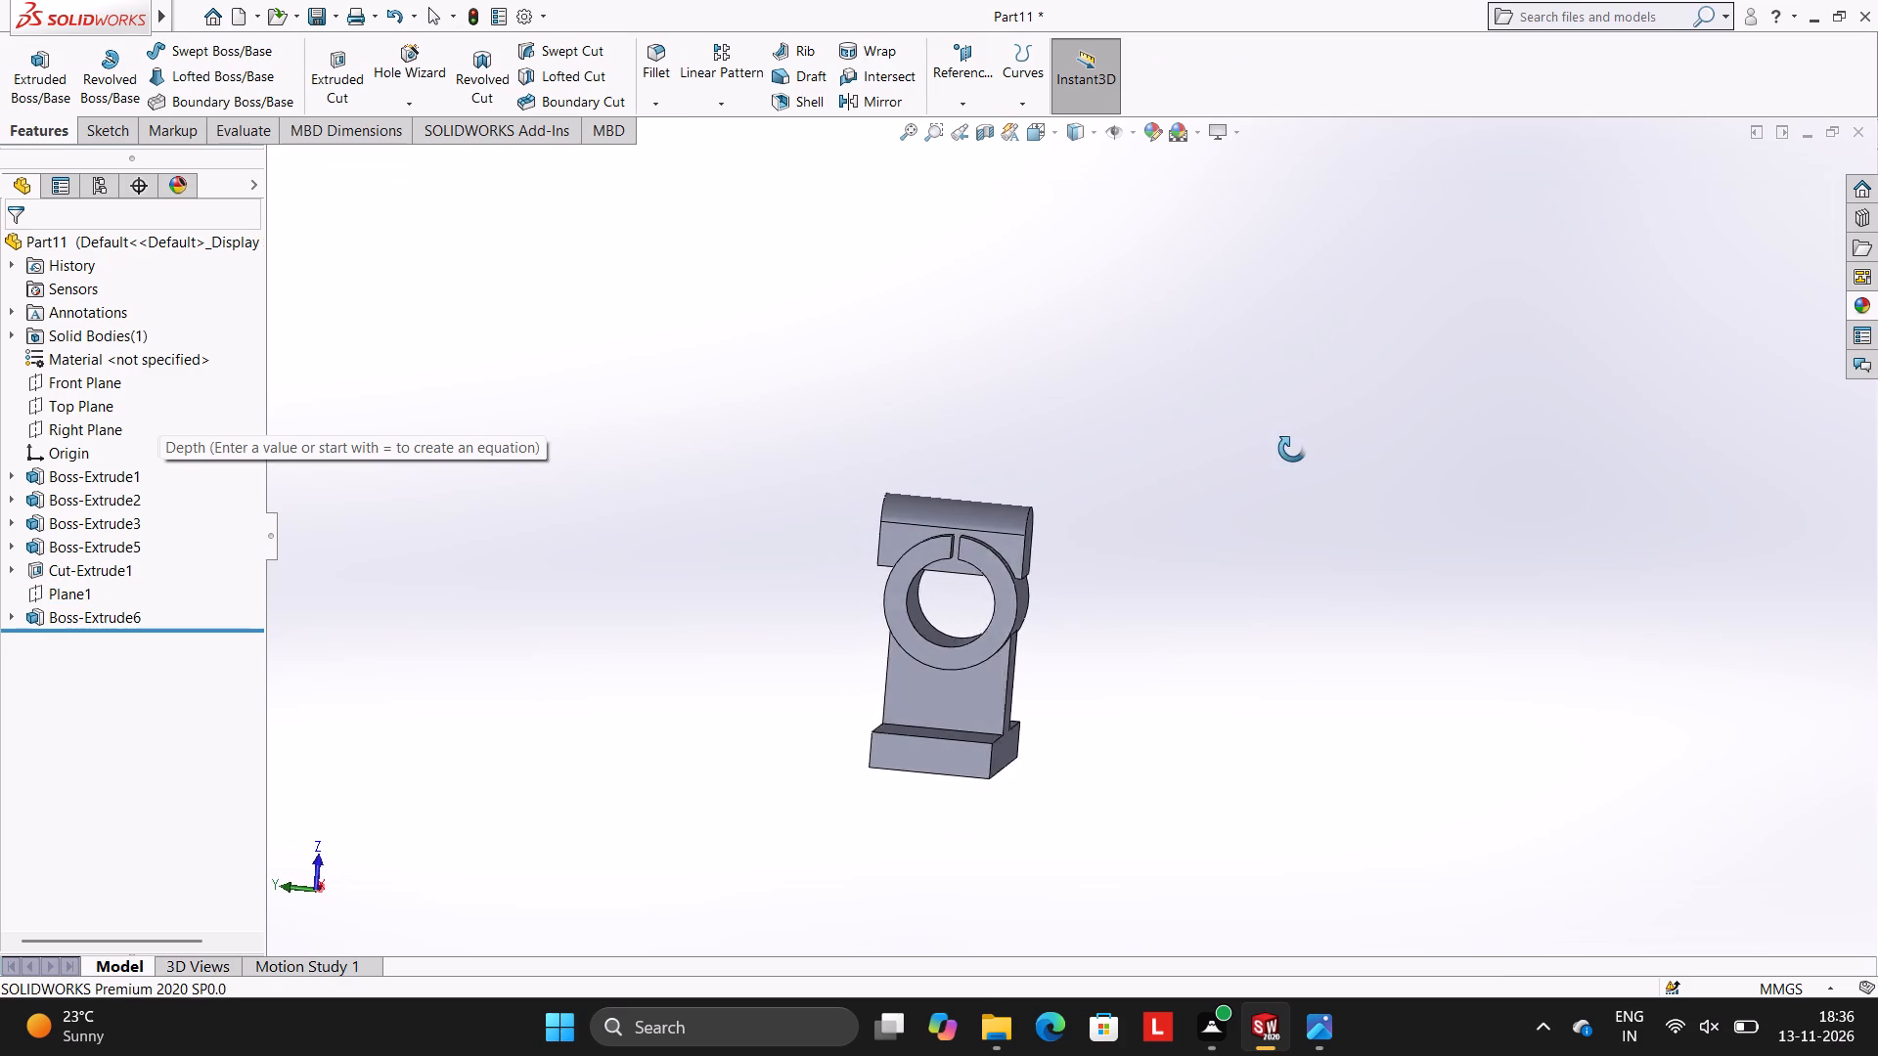
middle_click_drag(1292, 449, 1316, 455)
middle_click_drag(1110, 455, 1117, 454)
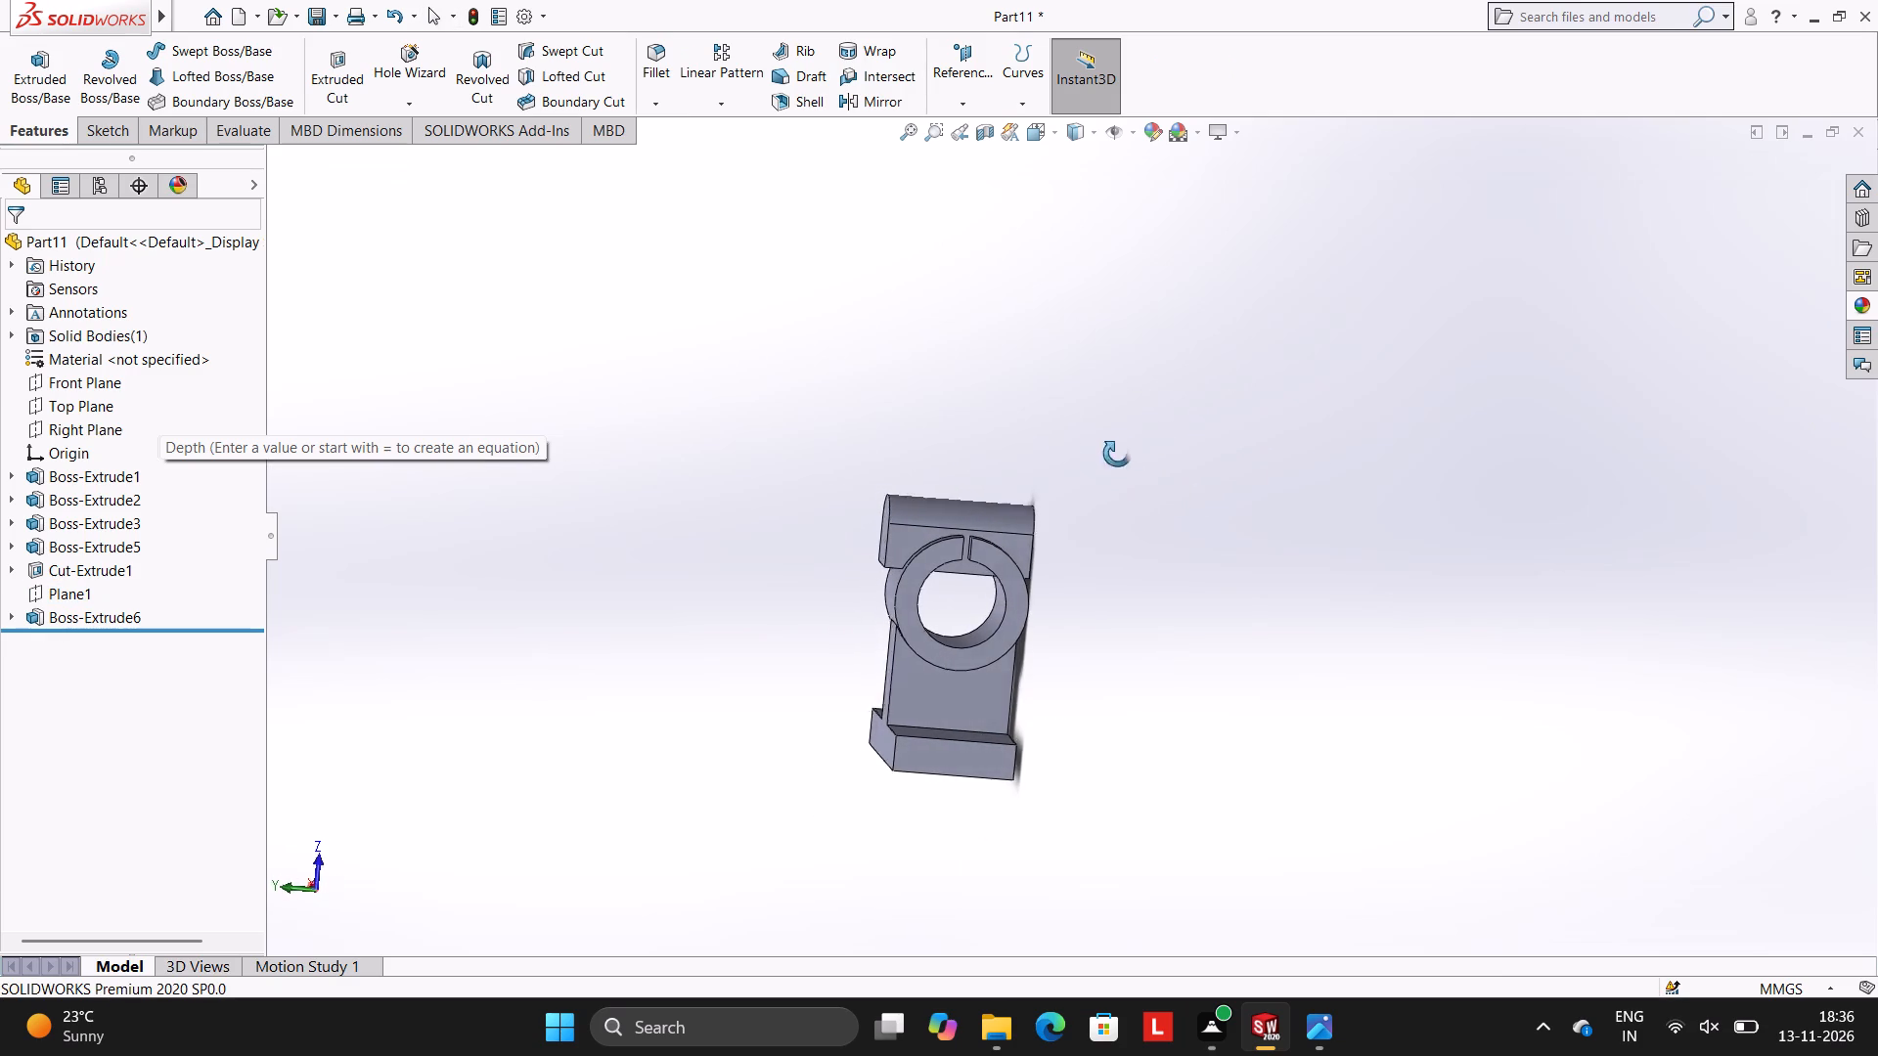
middle_click_drag(1117, 454, 1083, 477)
scroll(905, 550, "down", 1)
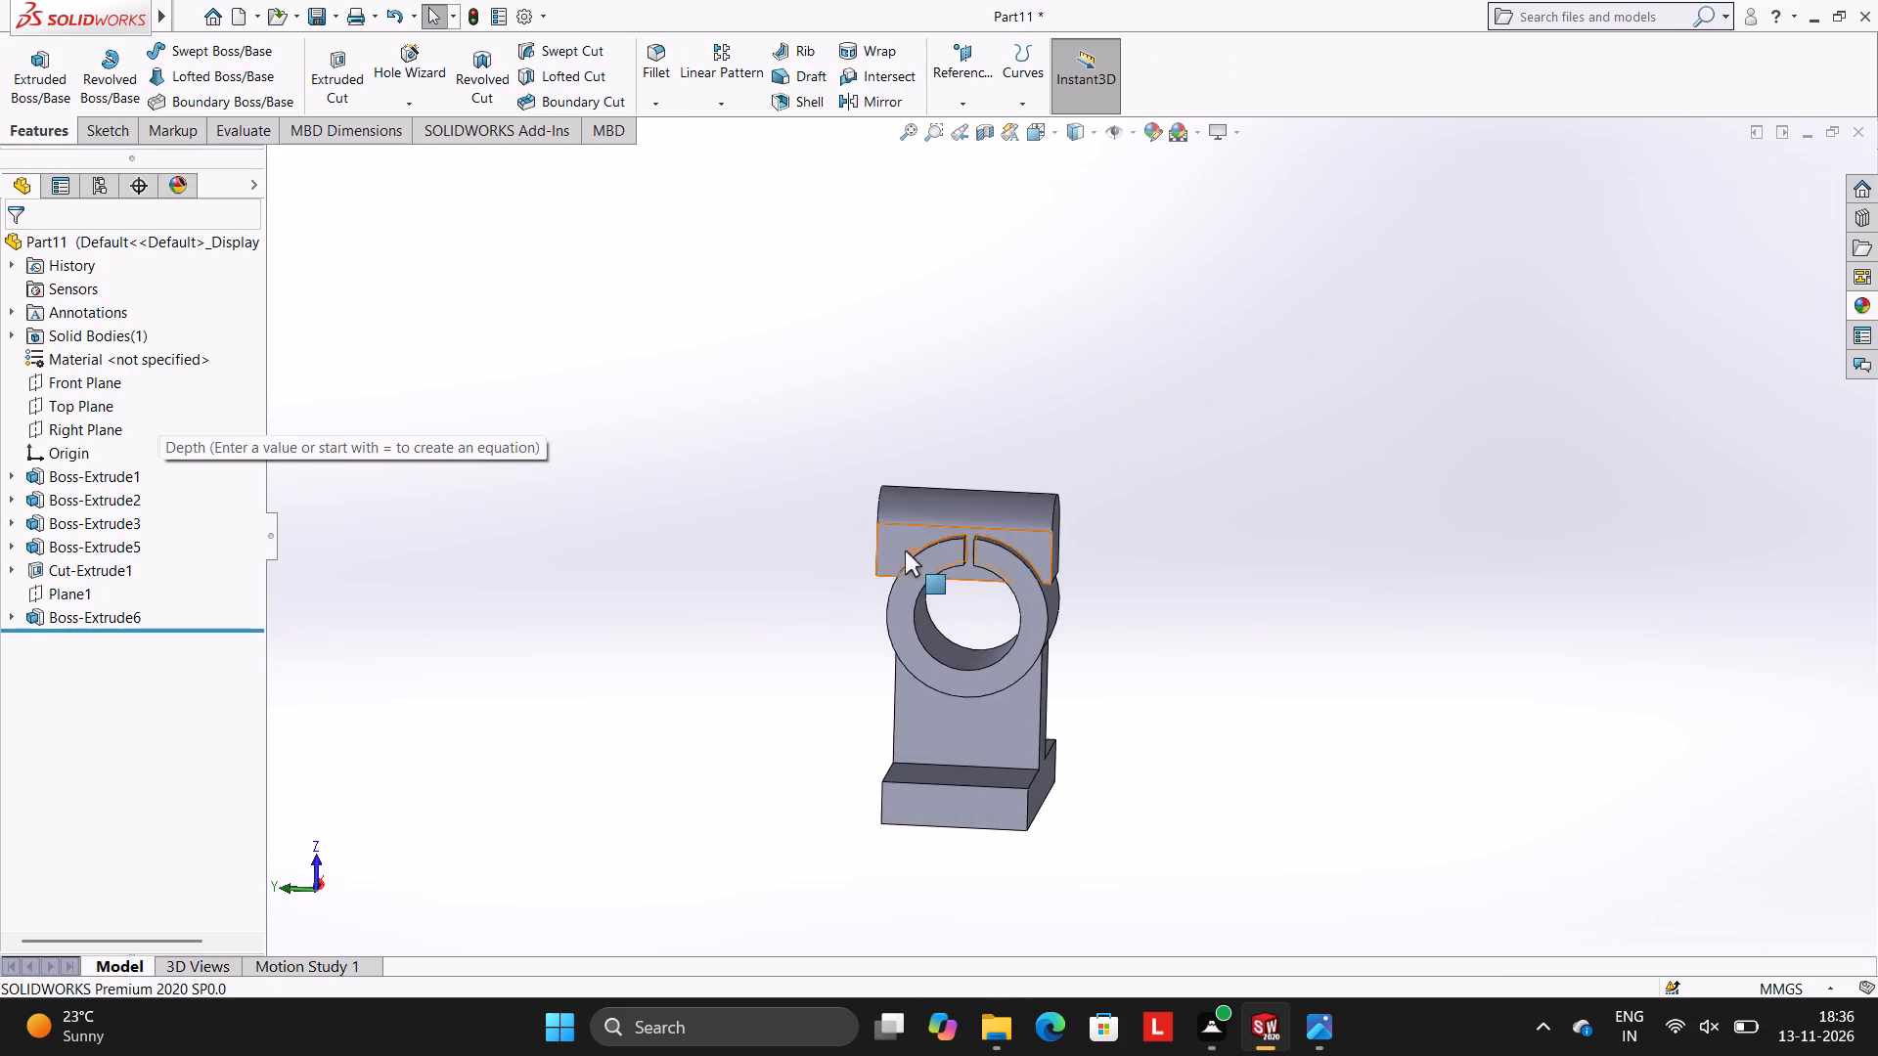
scroll(905, 550, "down", 1)
scroll(1068, 609, "down", 3)
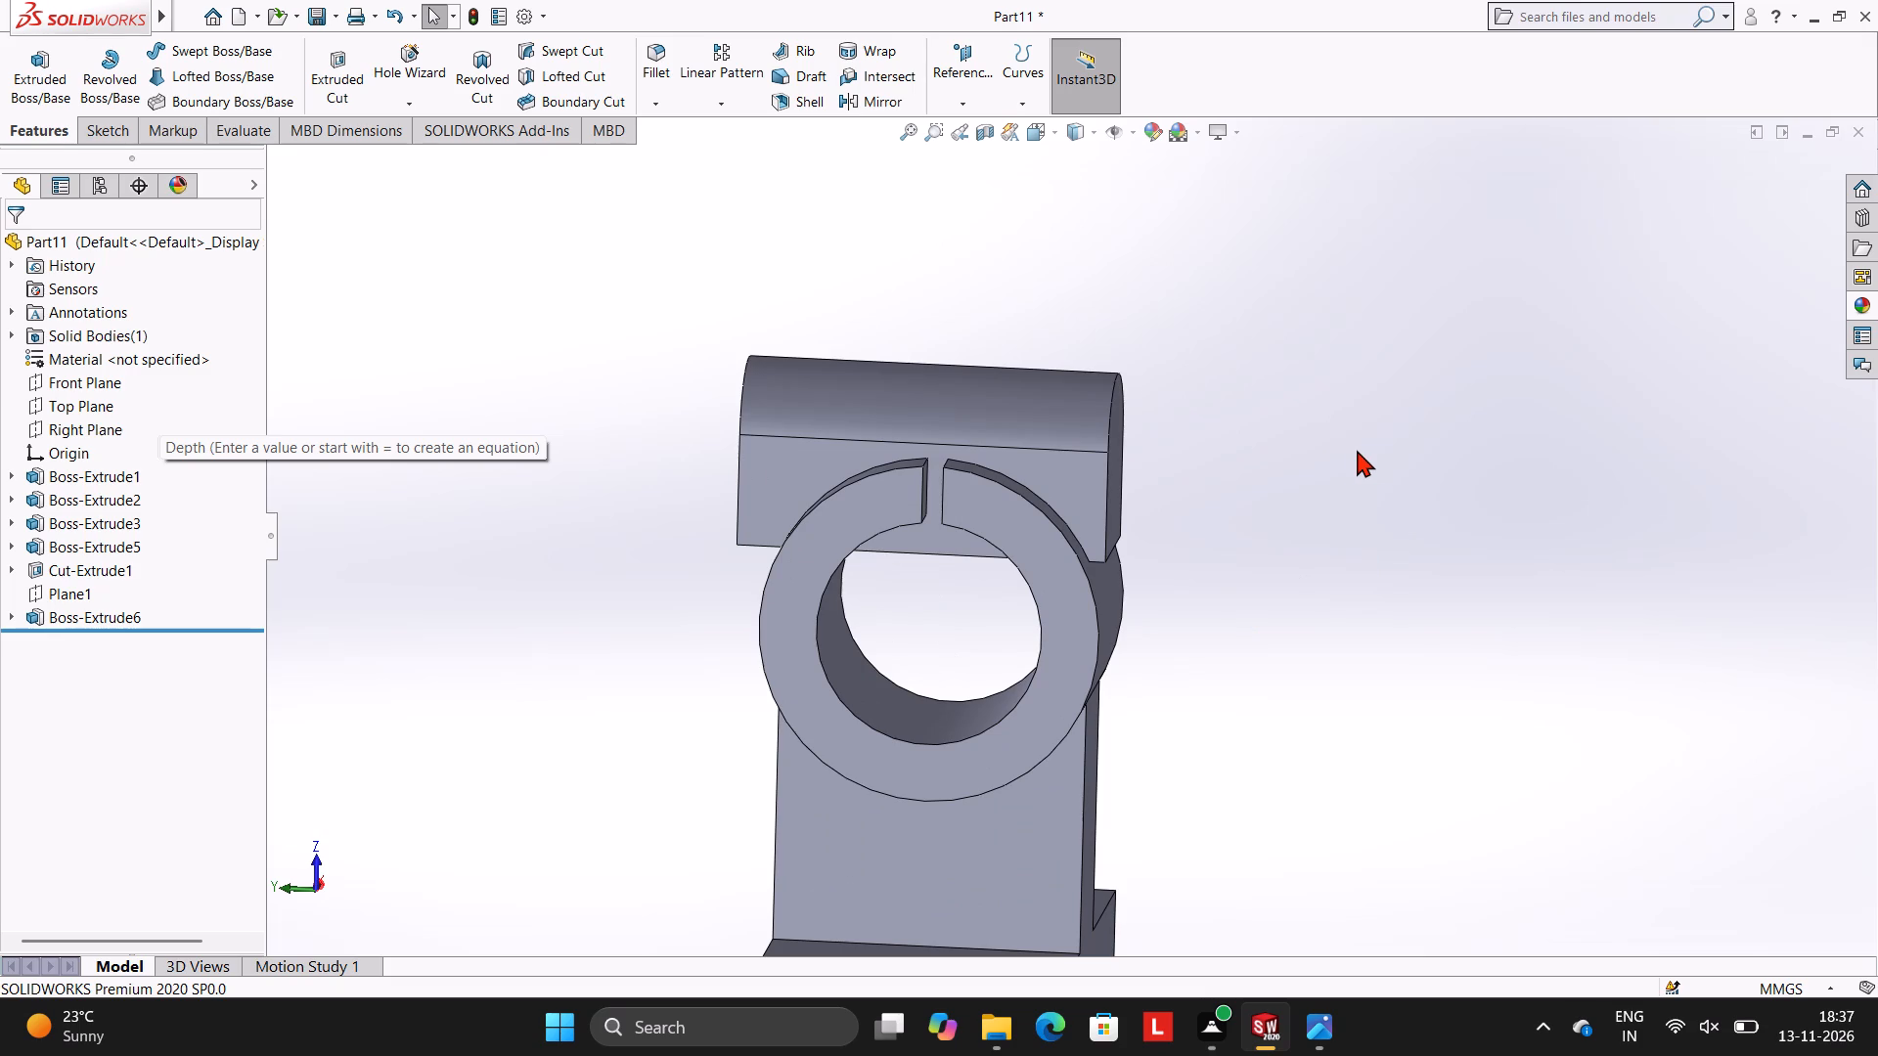
scroll(1011, 506, "down", 2)
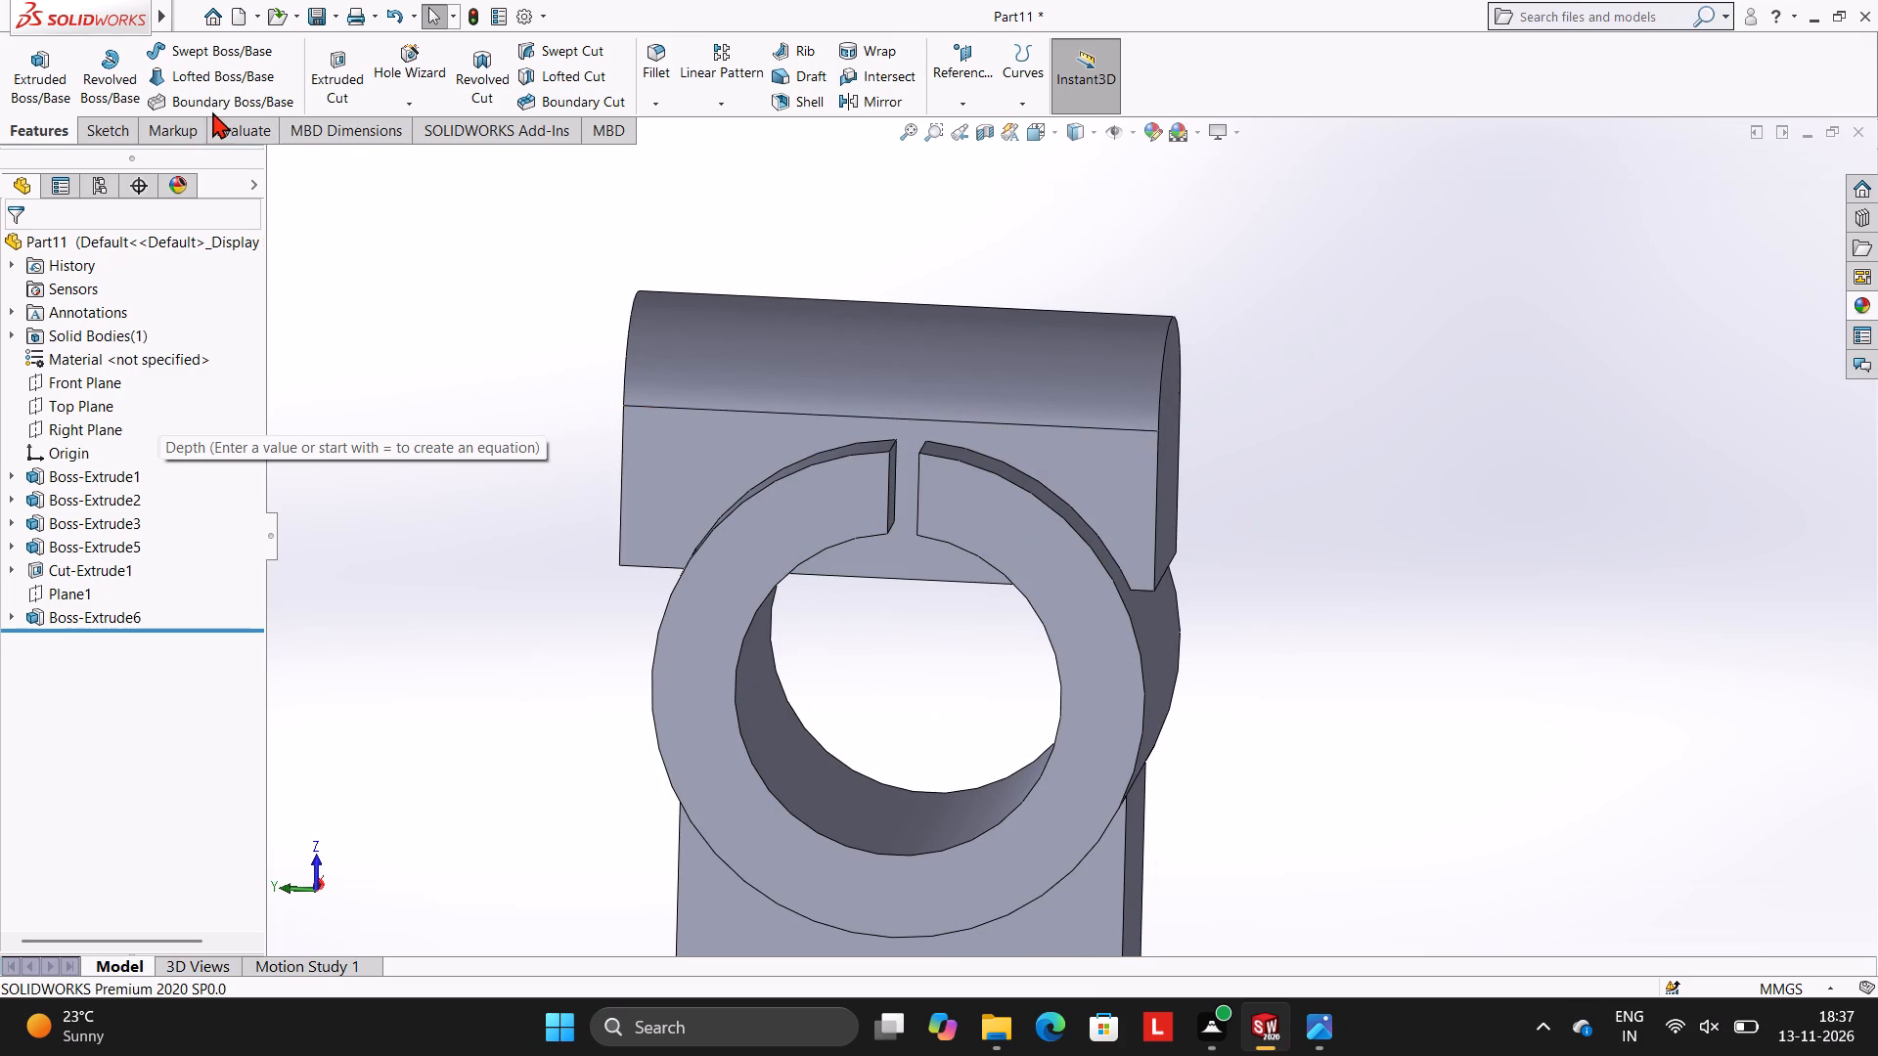
left_click(129, 125)
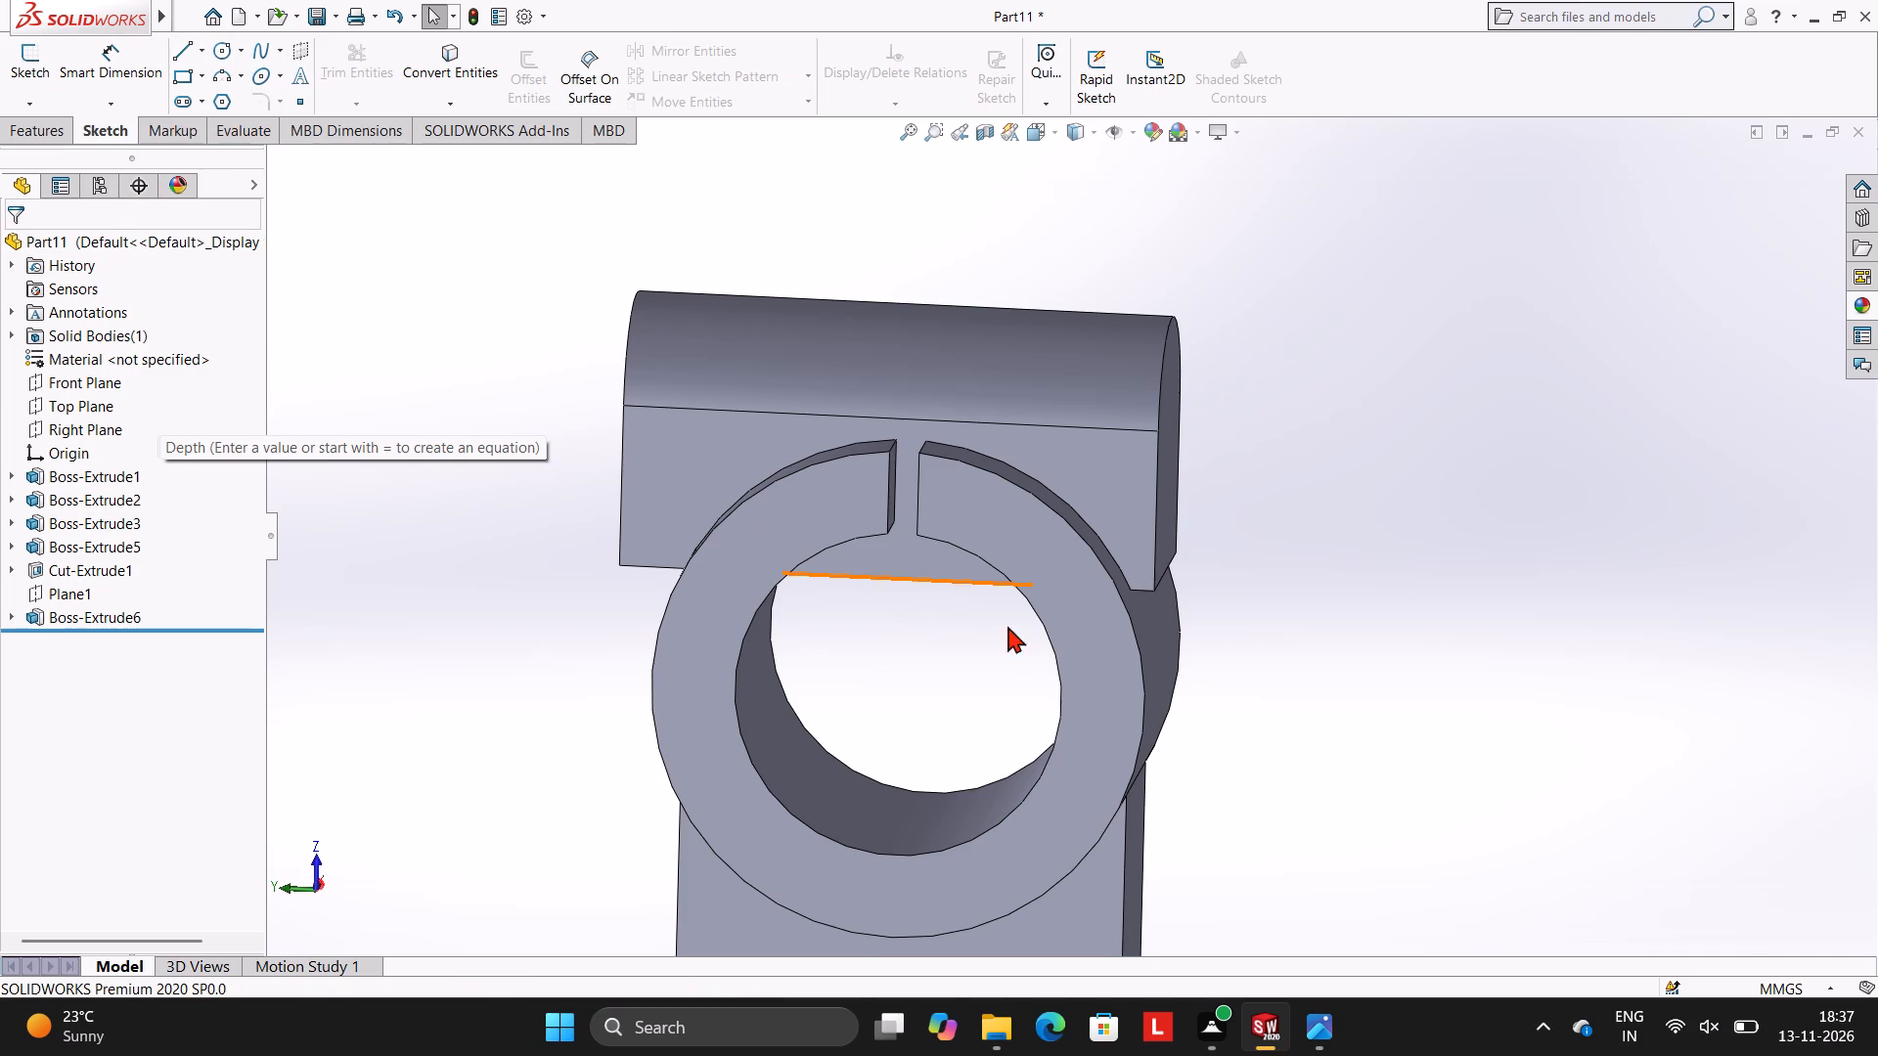
left_click(906, 544)
left_click(986, 490)
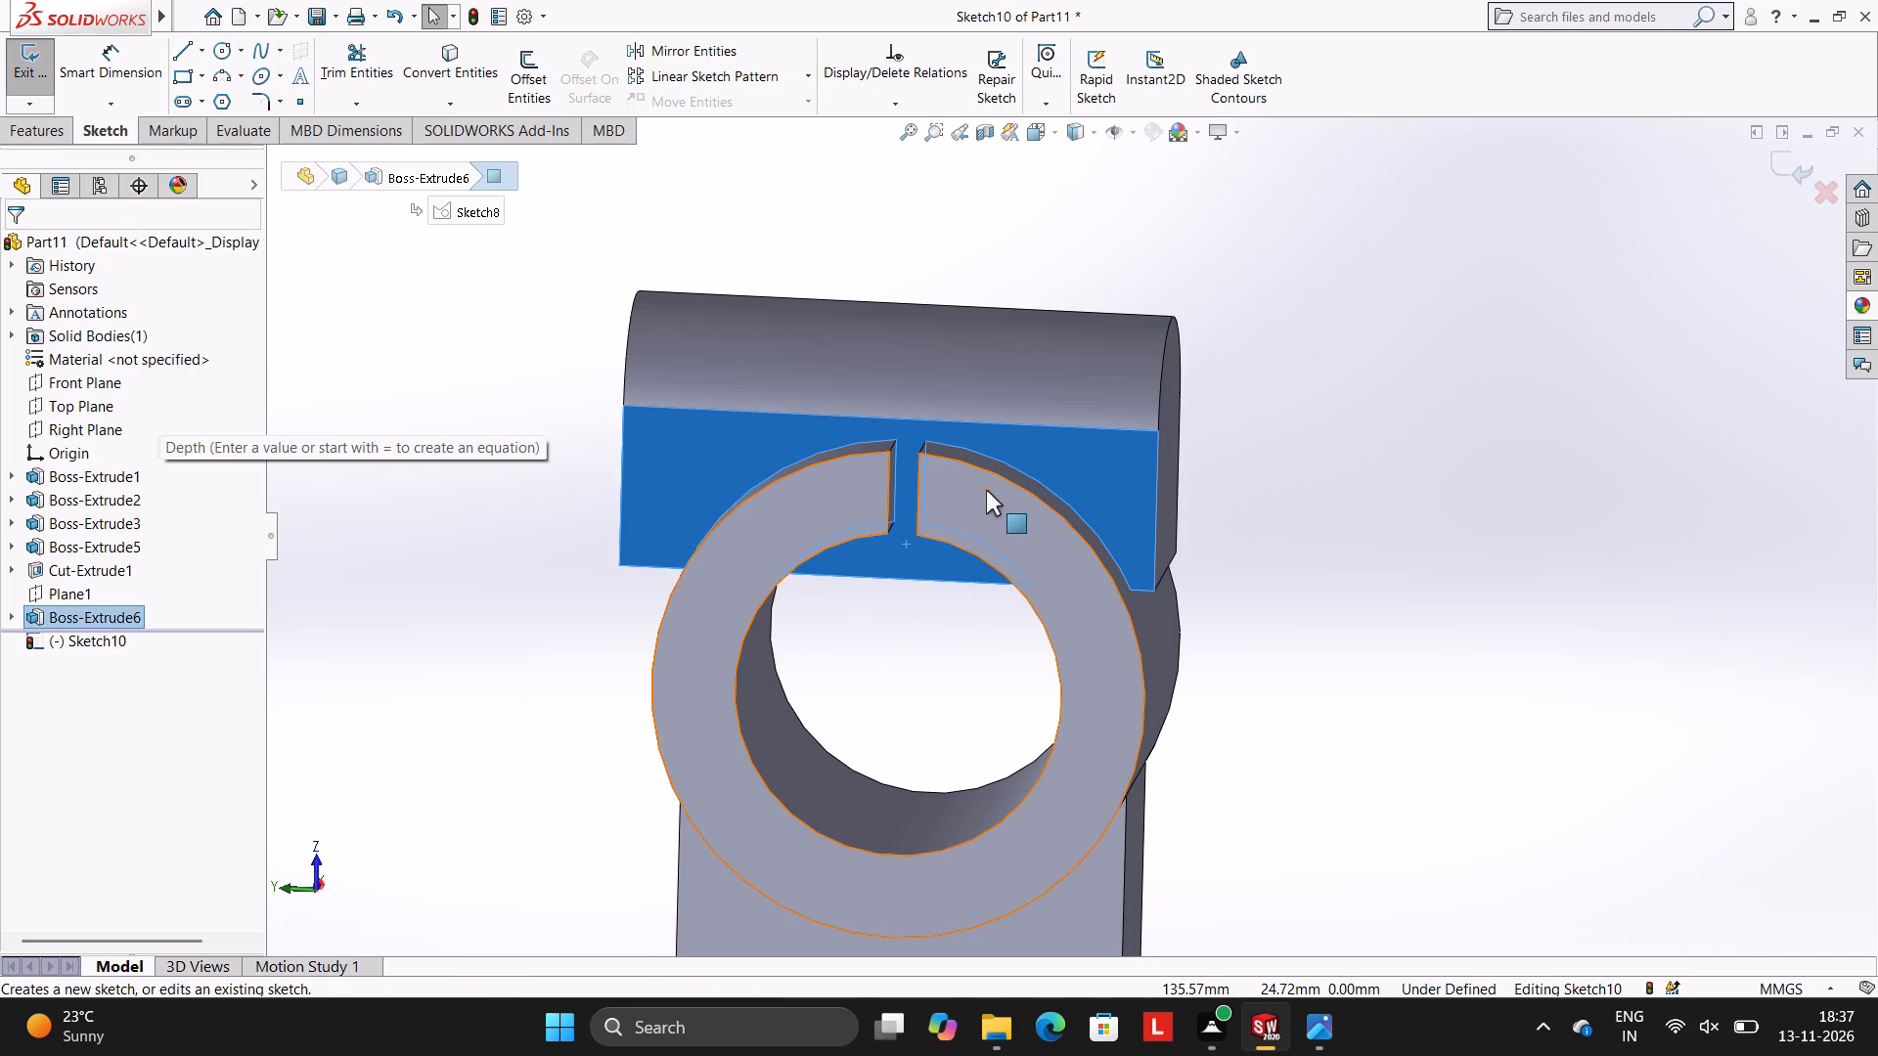
key("ctrl+8")
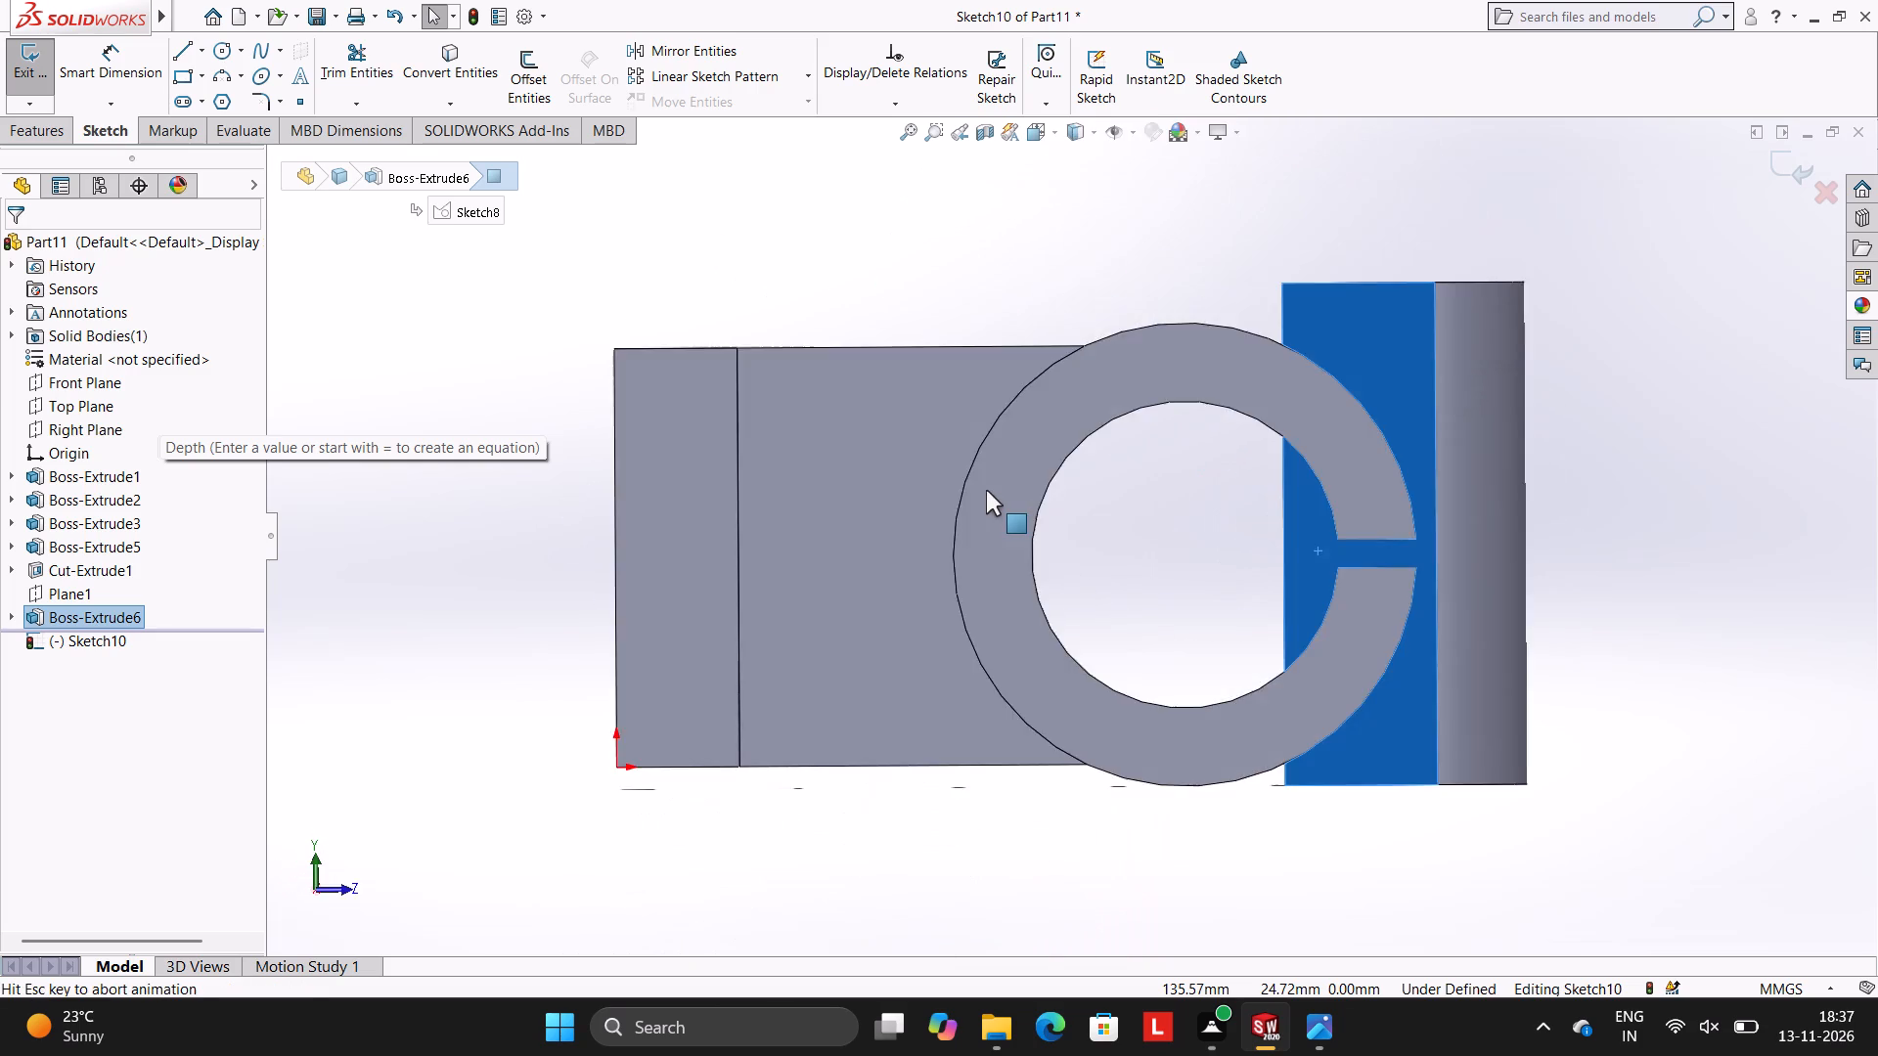
key("ctrl+8")
key("ctrl+8")
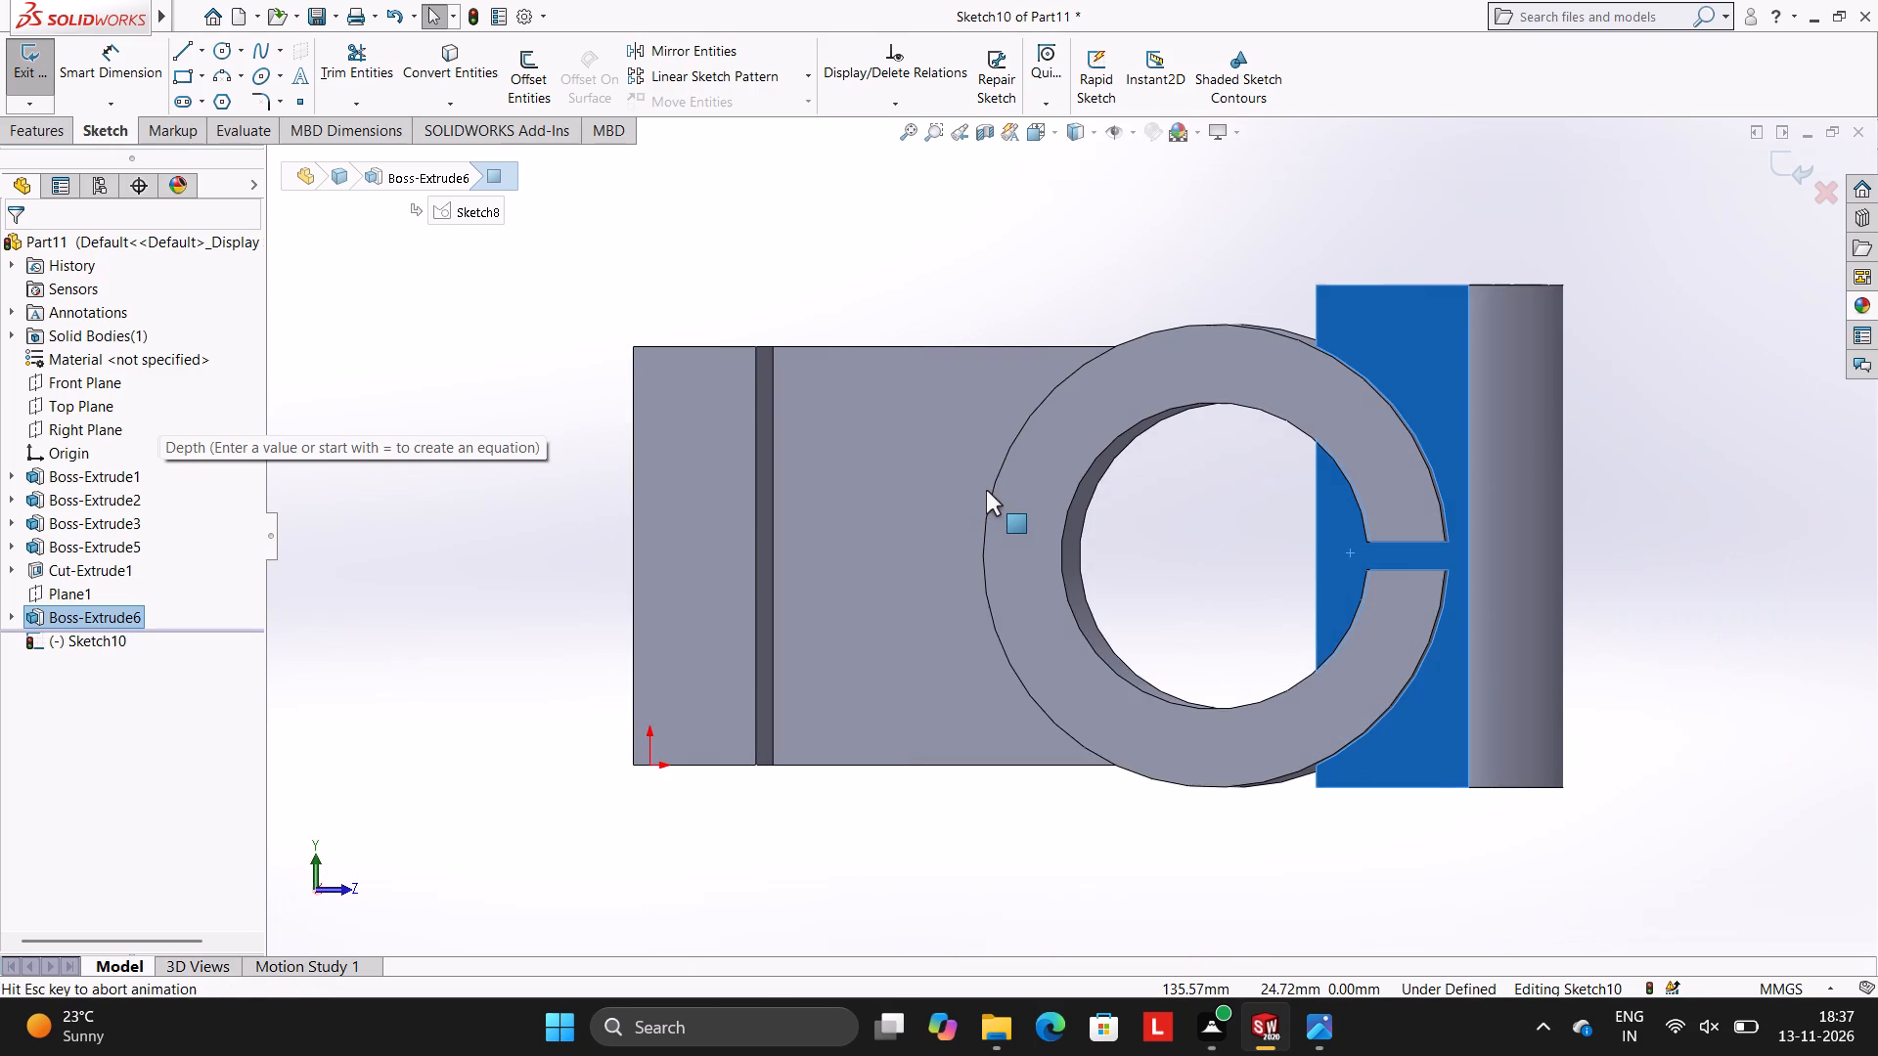
scroll(1569, 595, "up", 2)
scroll(1569, 595, "down", 2)
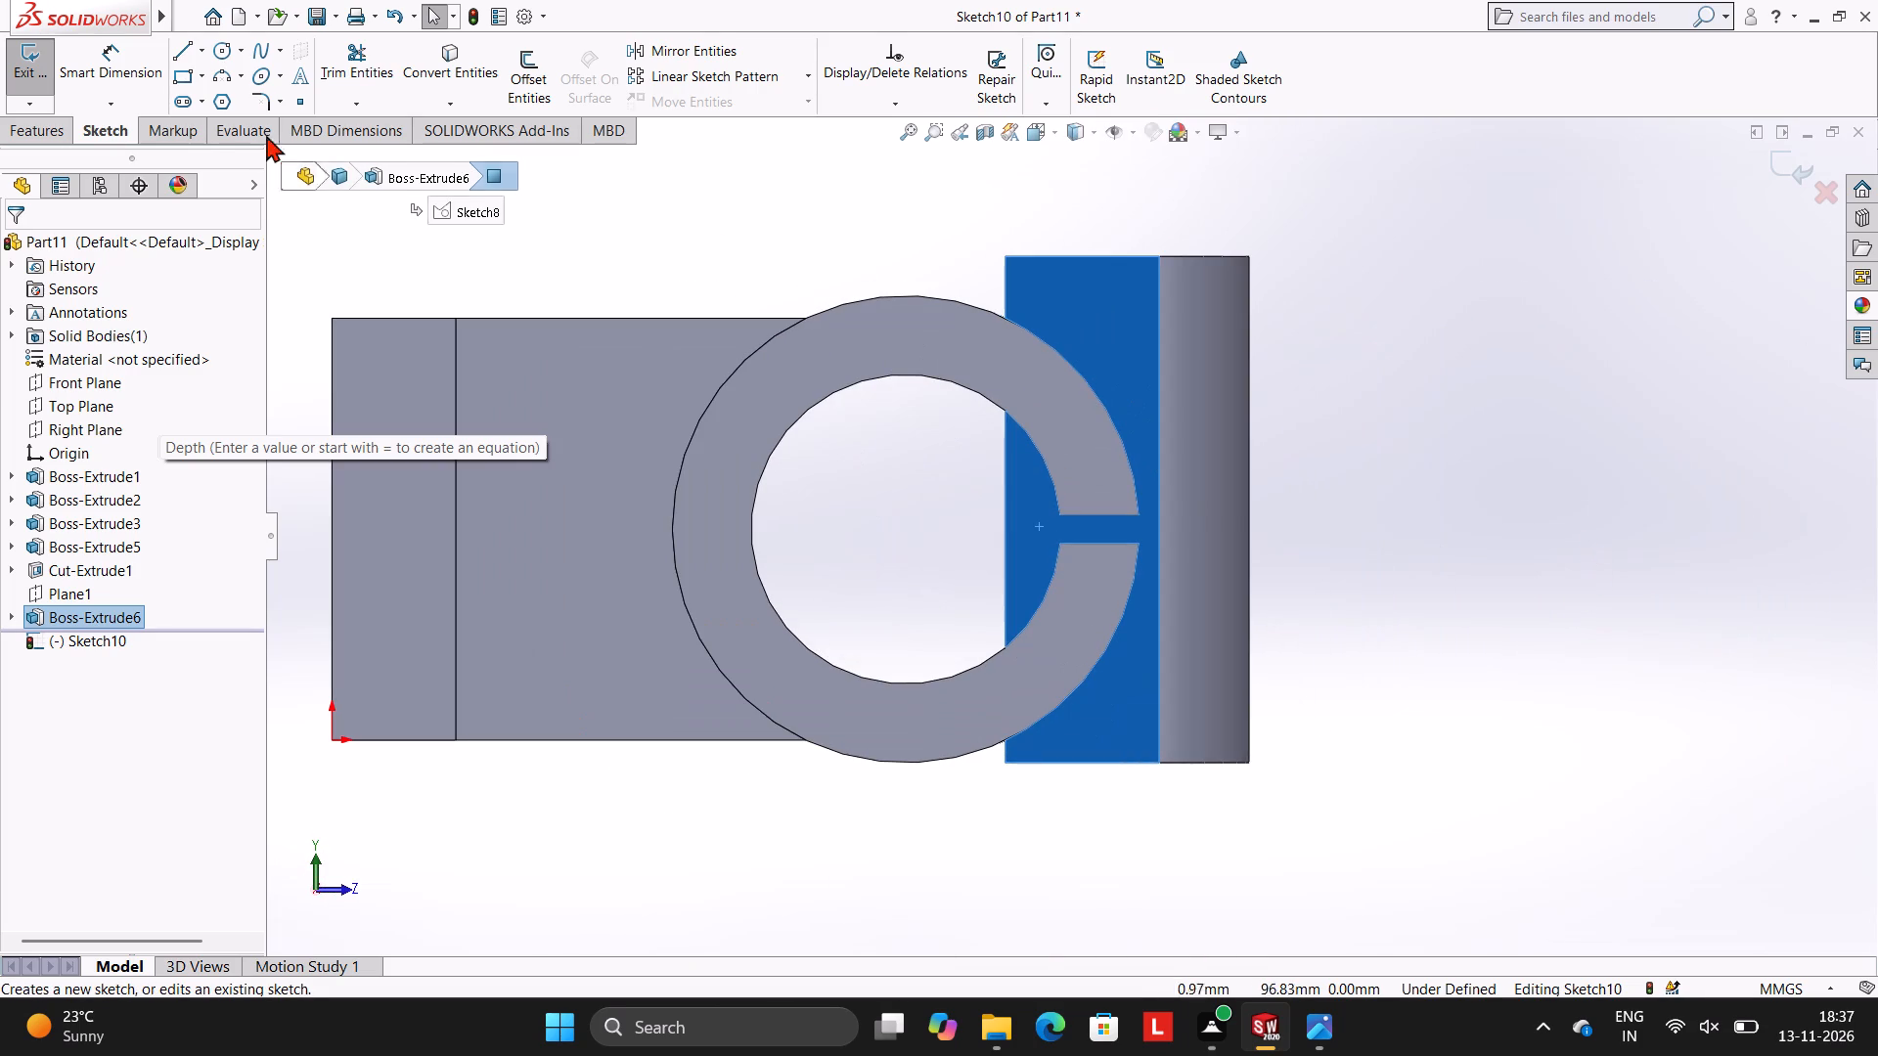
Sketch a horizontal line about 27 mm long across the block's side face, centred in the boss slot, ending at the rounded portion's edge.
left_click(184, 56)
scroll(1079, 519, "down", 2)
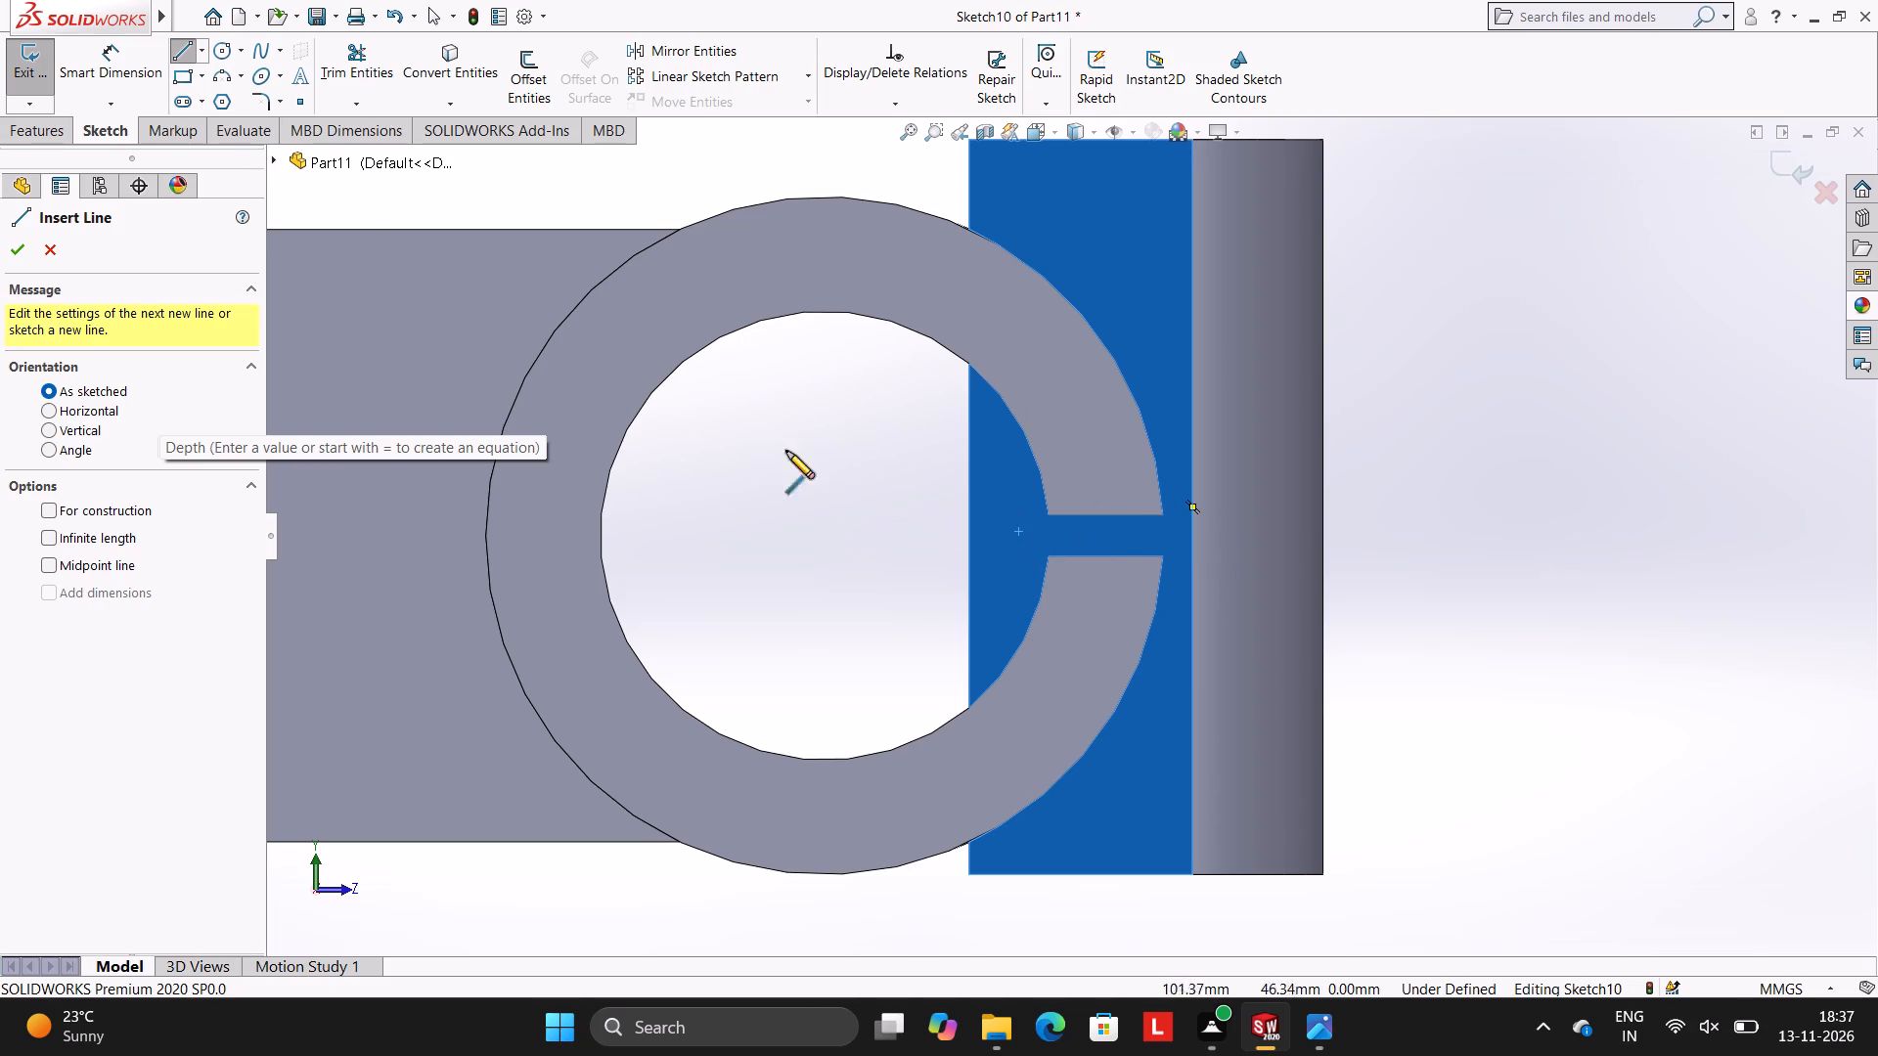
left_click(968, 535)
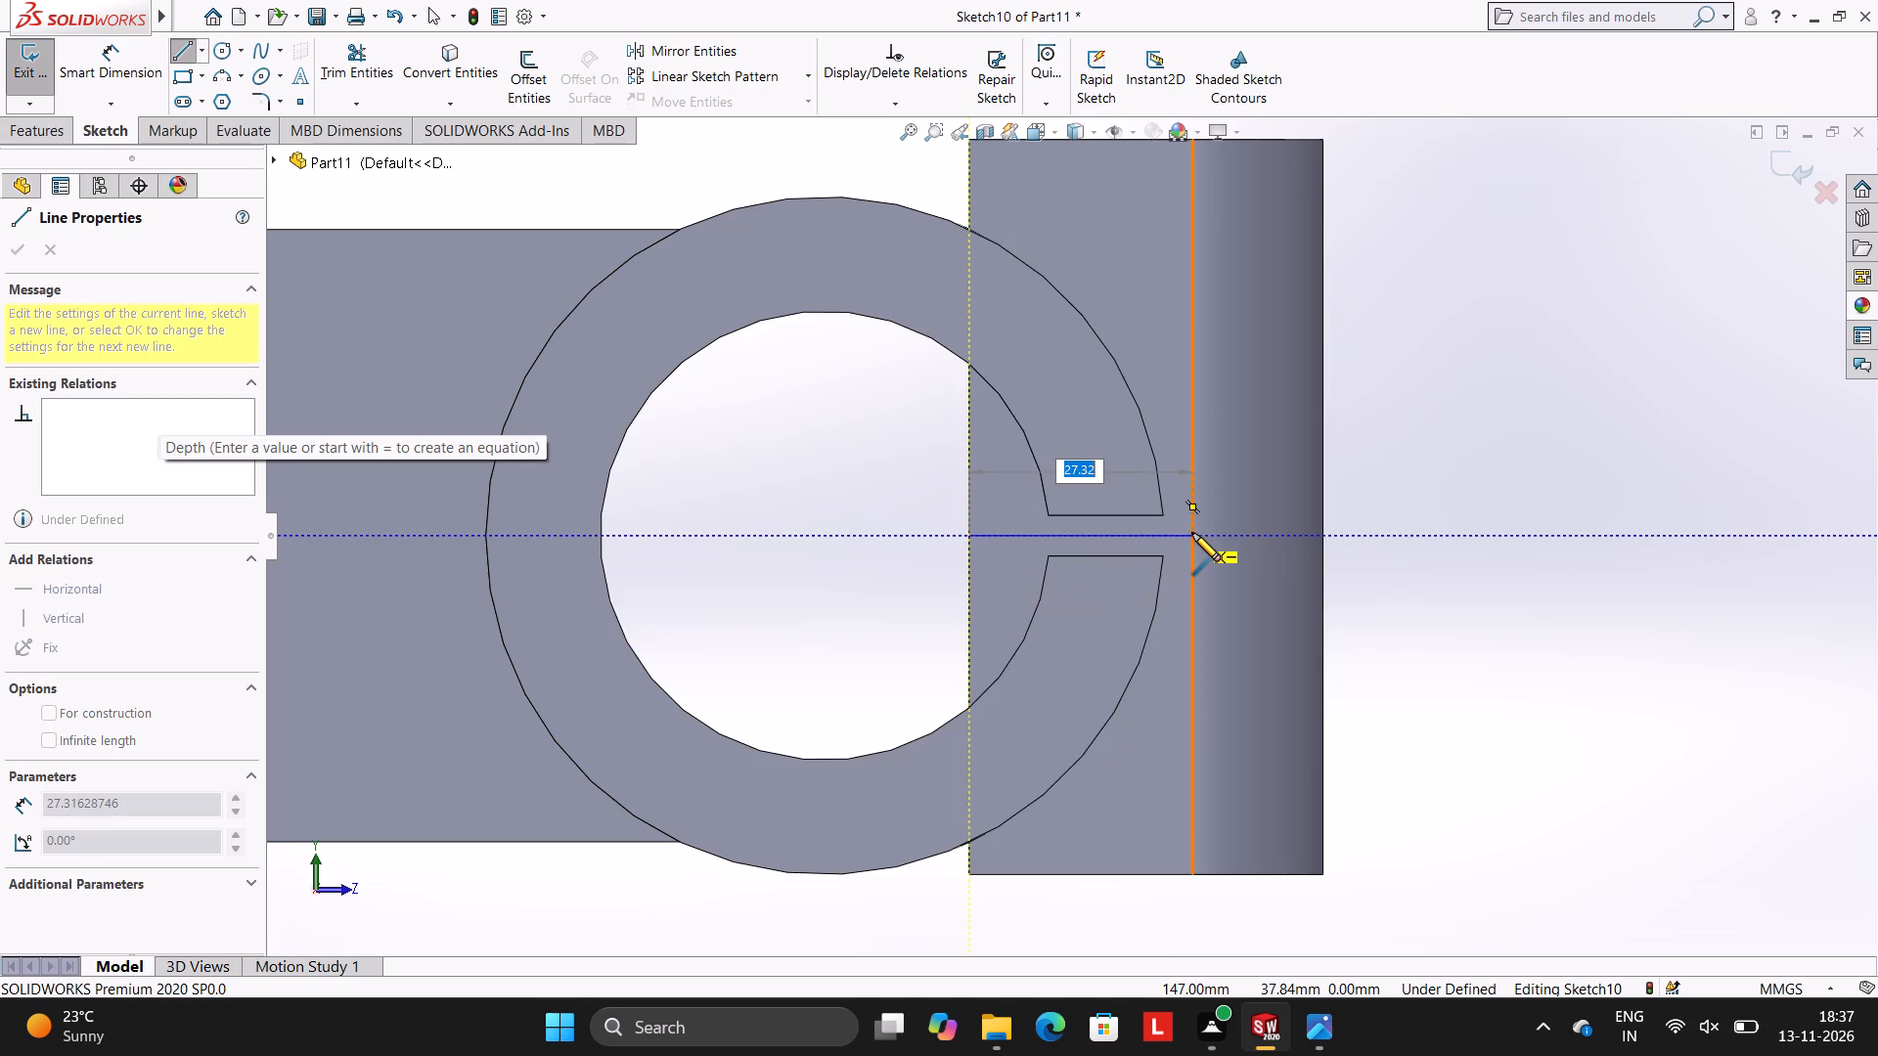
left_click(1192, 533)
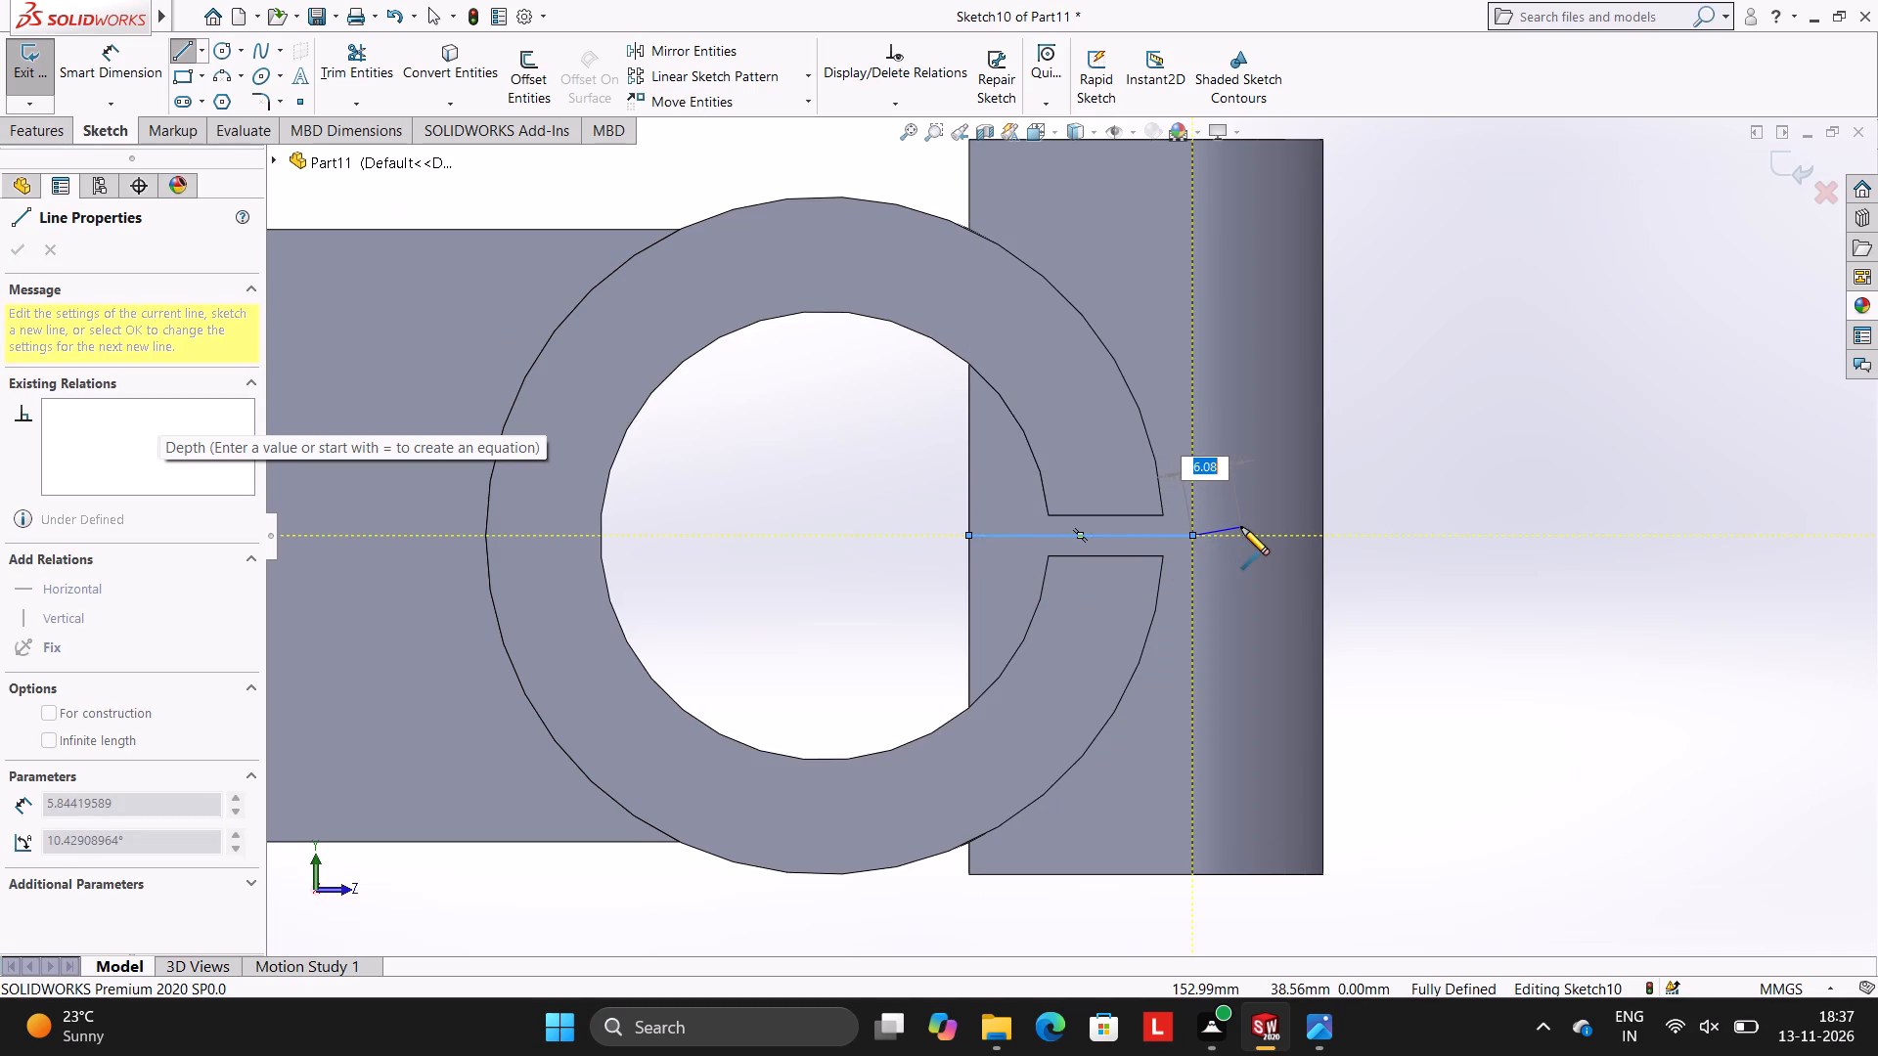
key("Escape")
key("Escape")
key("Escape")
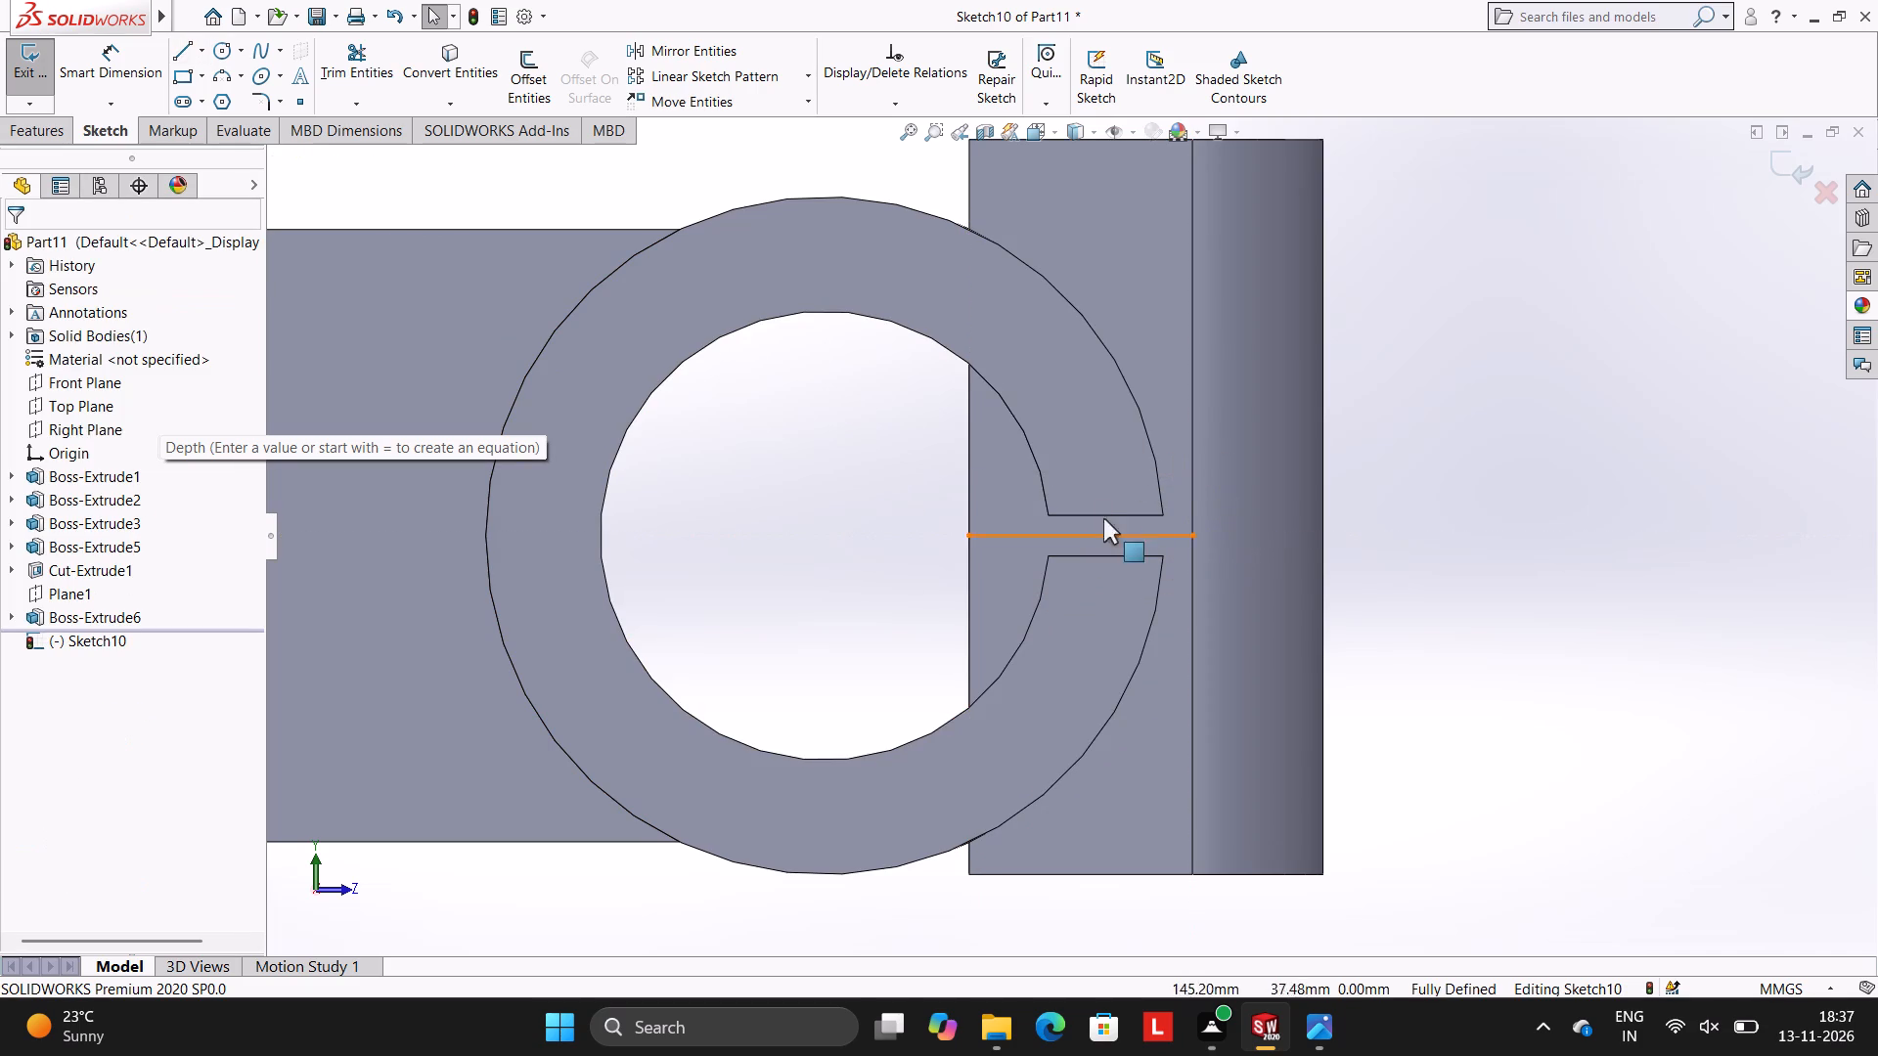
Sketch a 29 mm vertical line upward from the midline's end at the rounded edge, and a horizontal line about 15 mm back to the boss's outer circle.
scroll(1215, 477, "up", 3)
scroll(1179, 493, "down", 2)
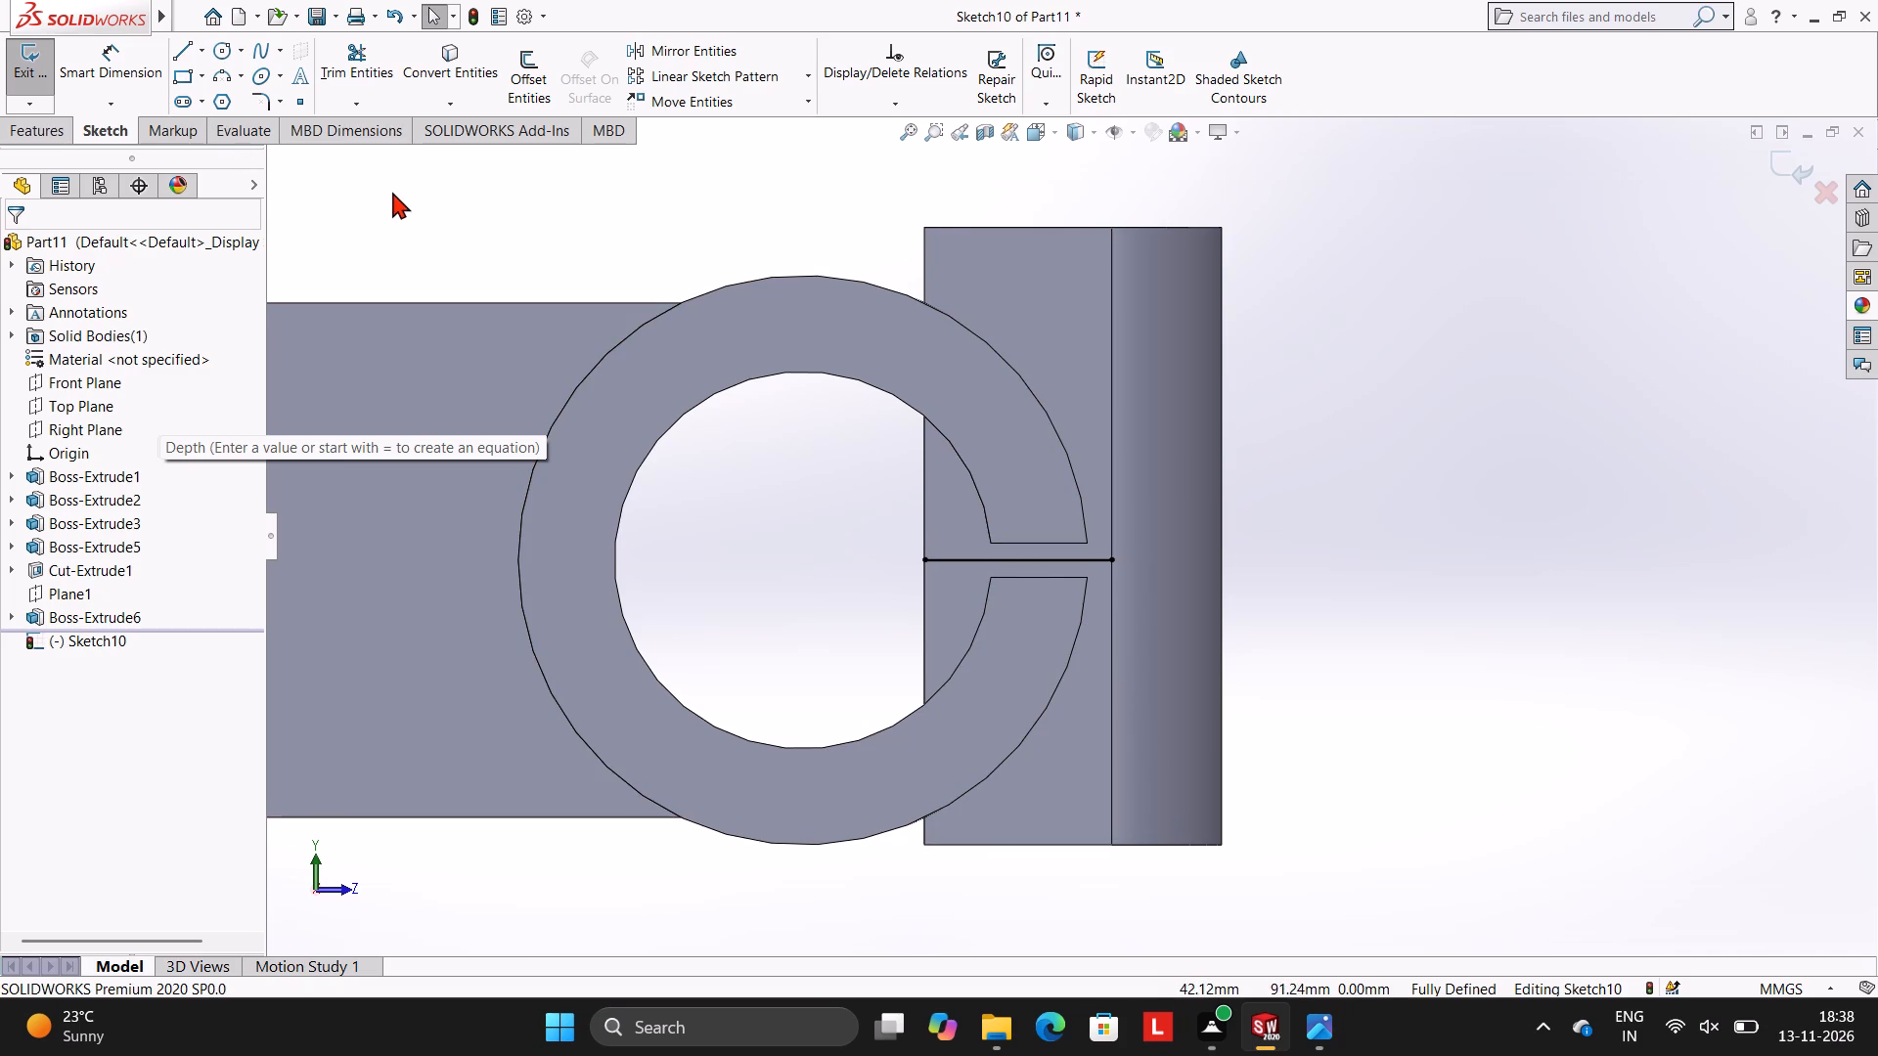
left_click(186, 43)
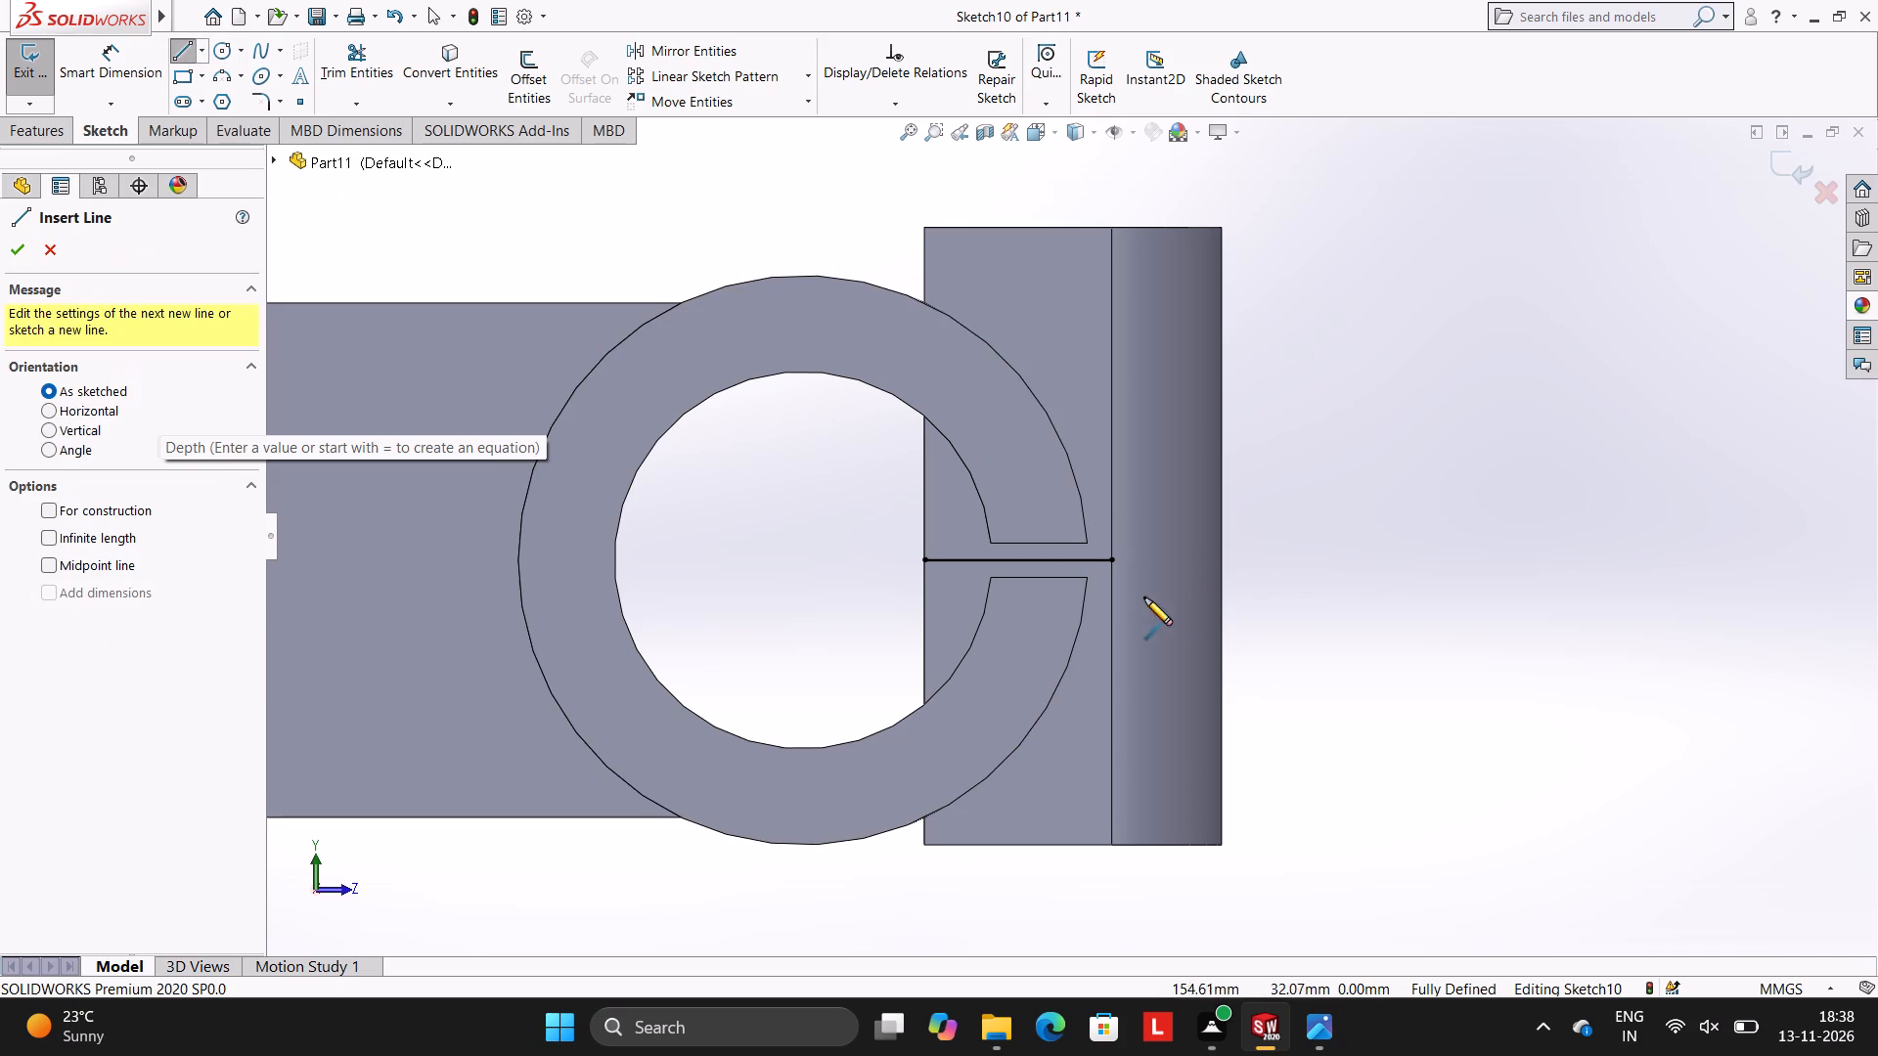
left_click(1110, 557)
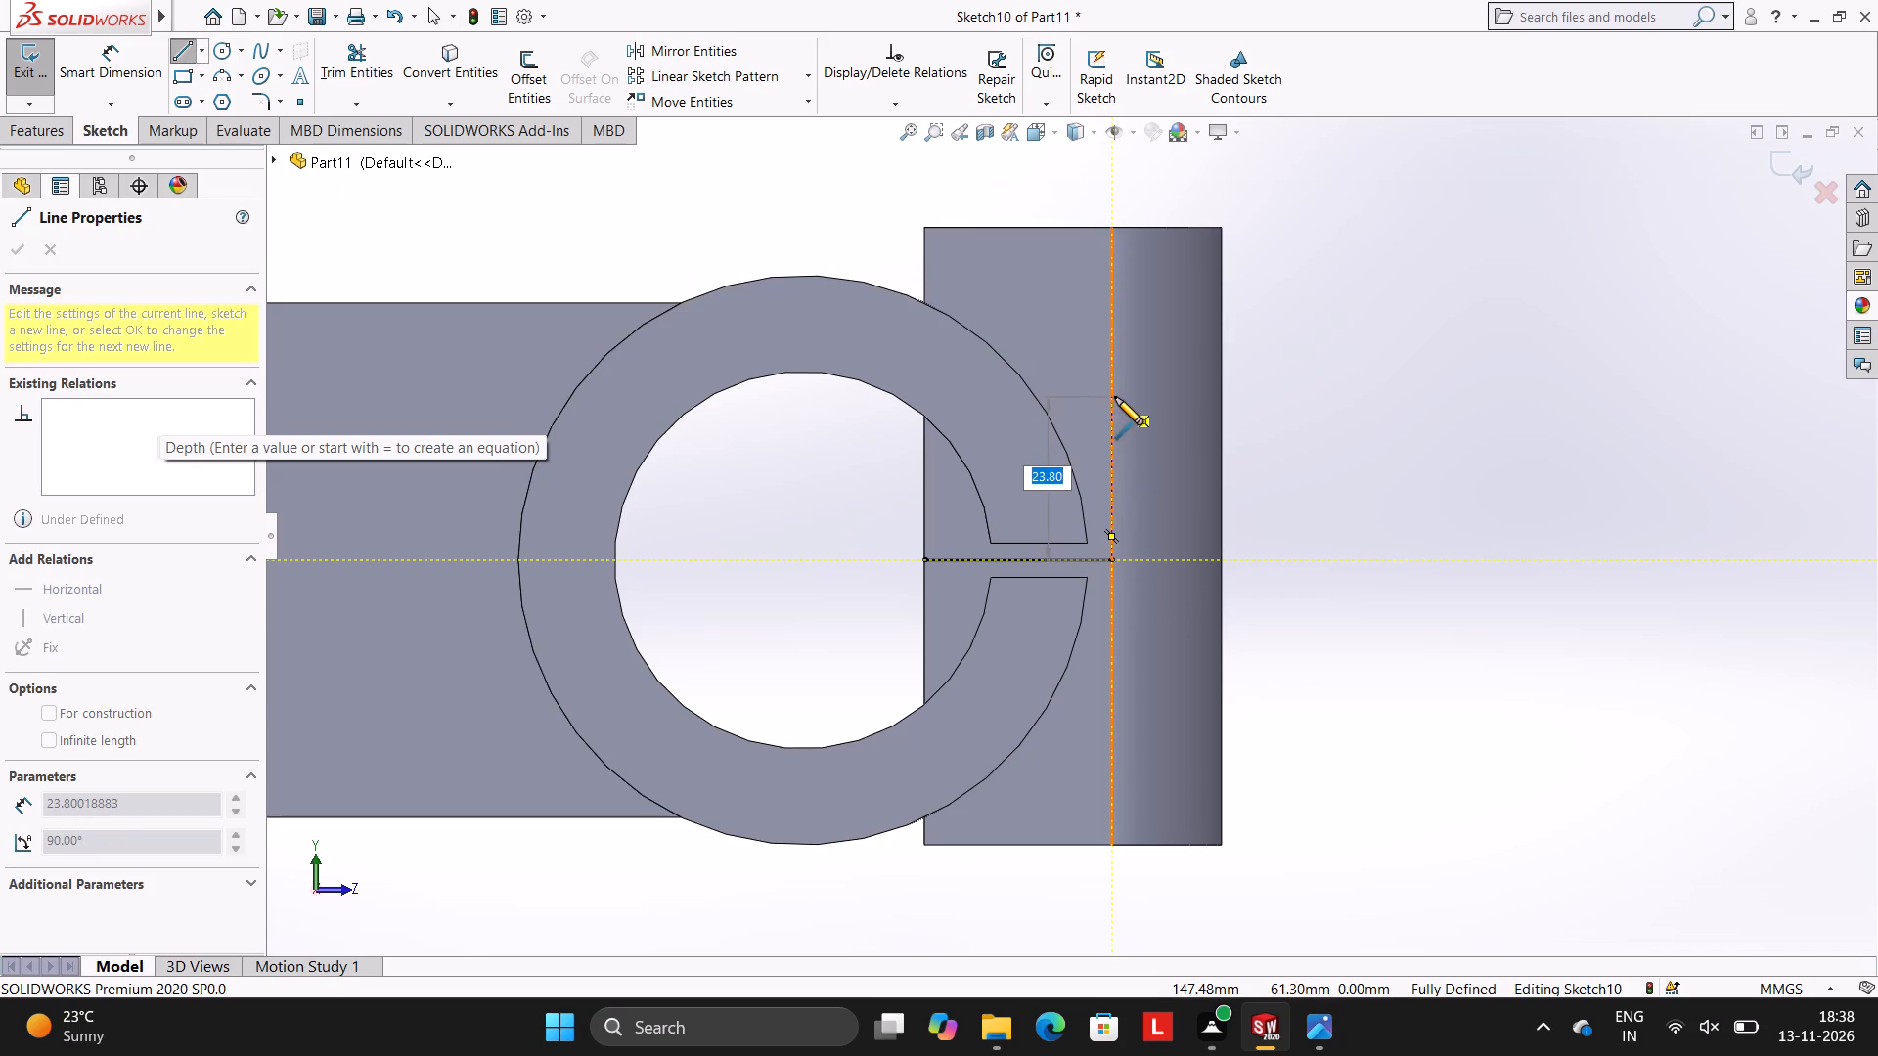
type("29")
key("Return")
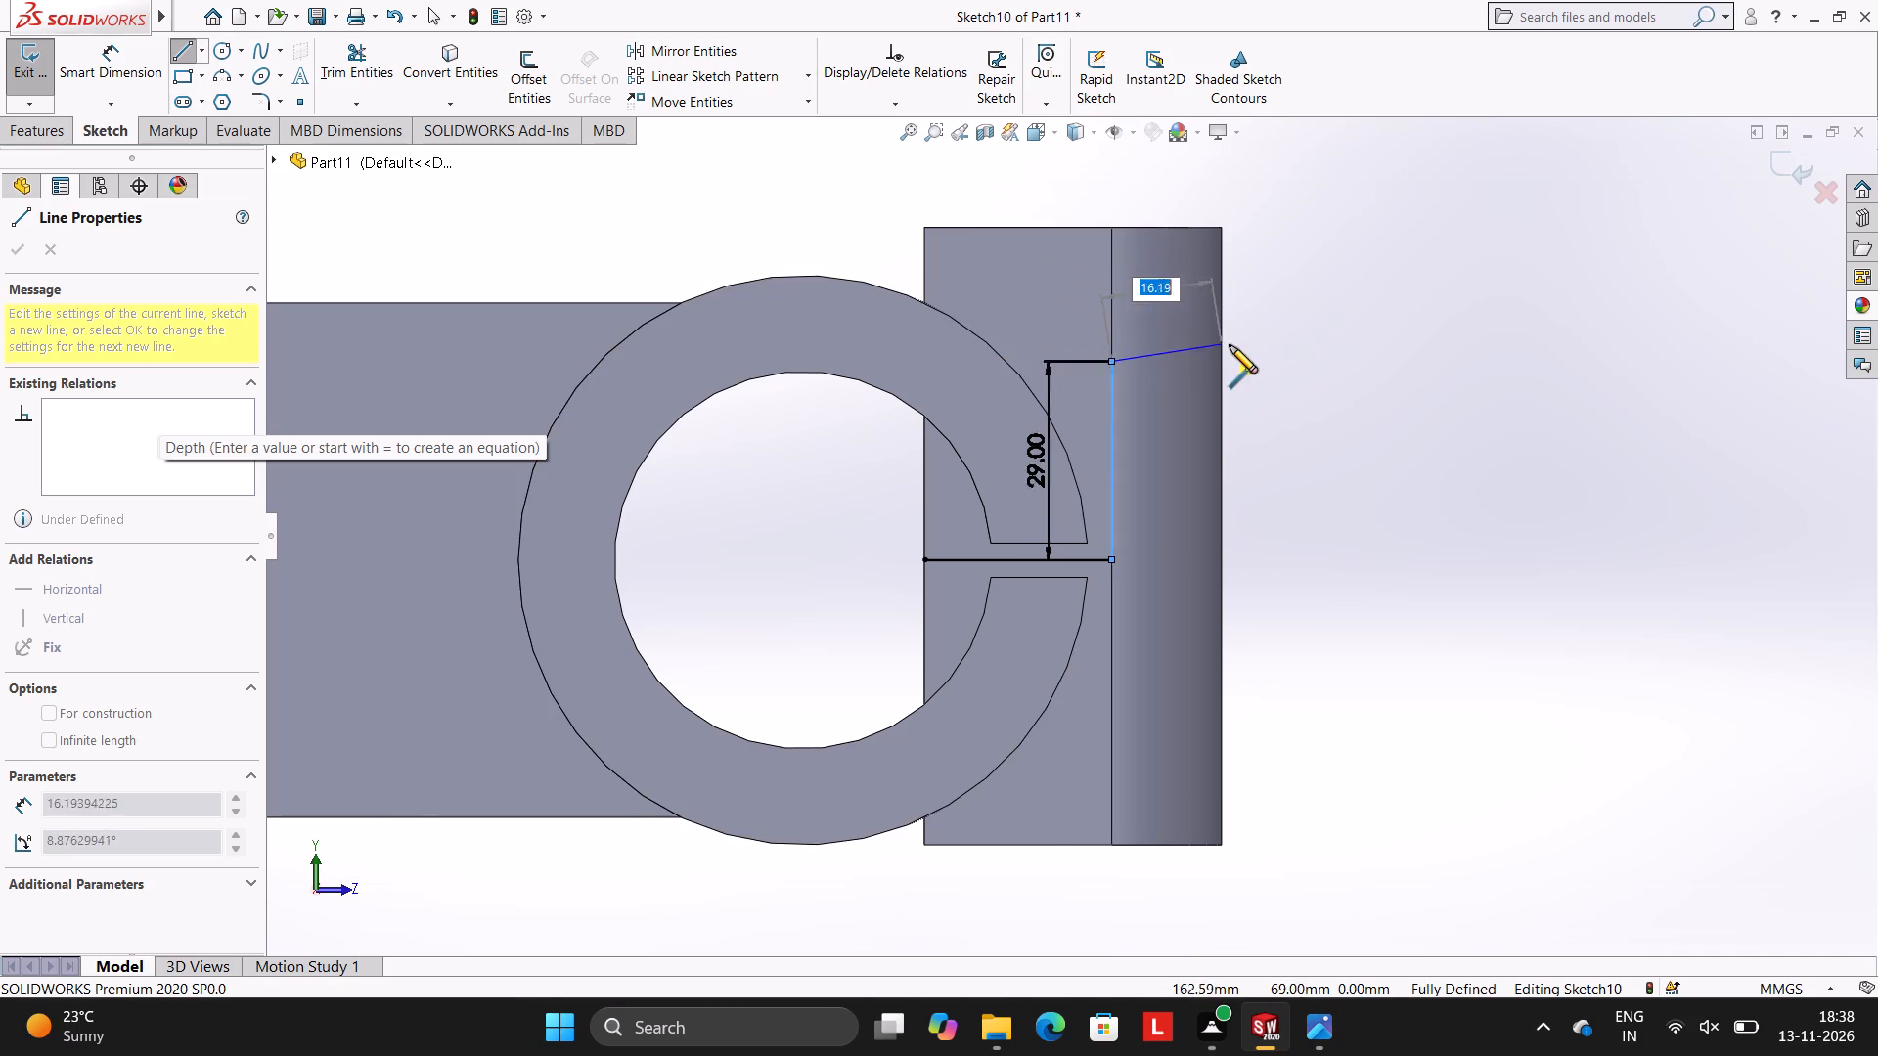
left_click(1006, 363)
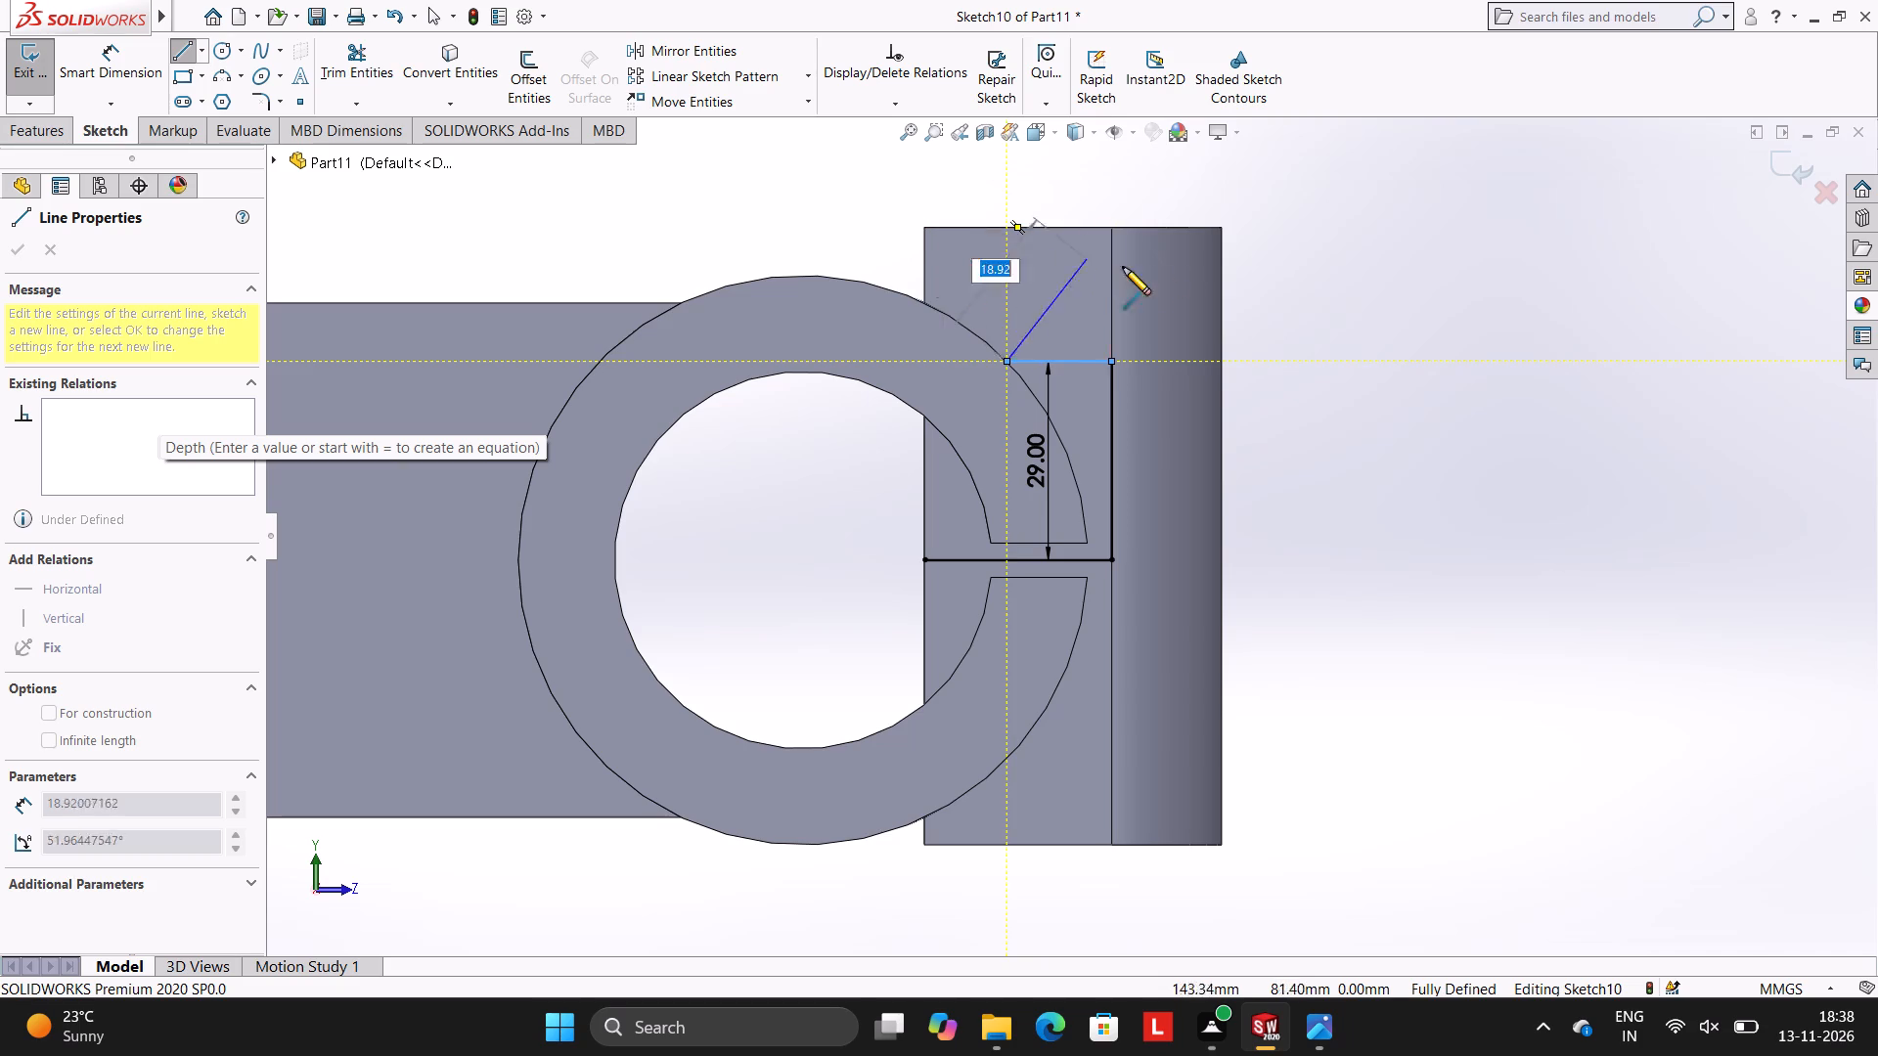
key("Escape")
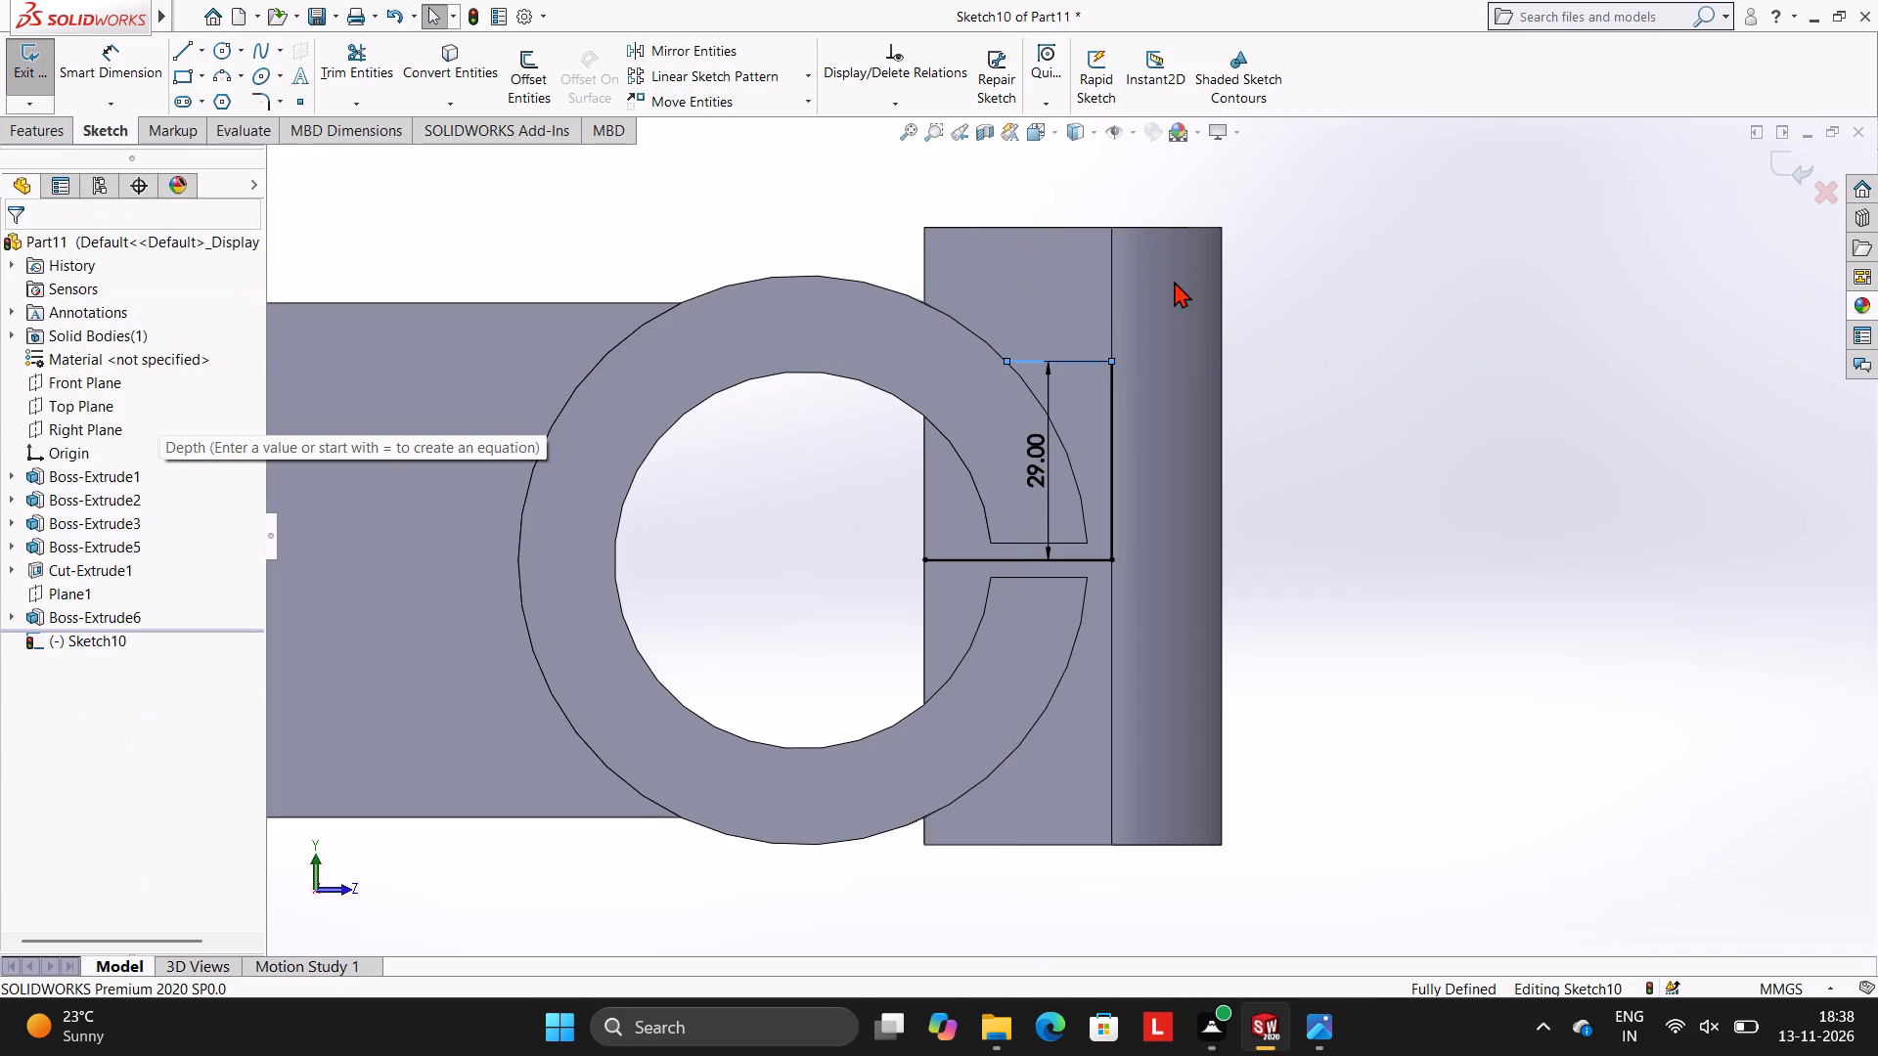
key("Escape")
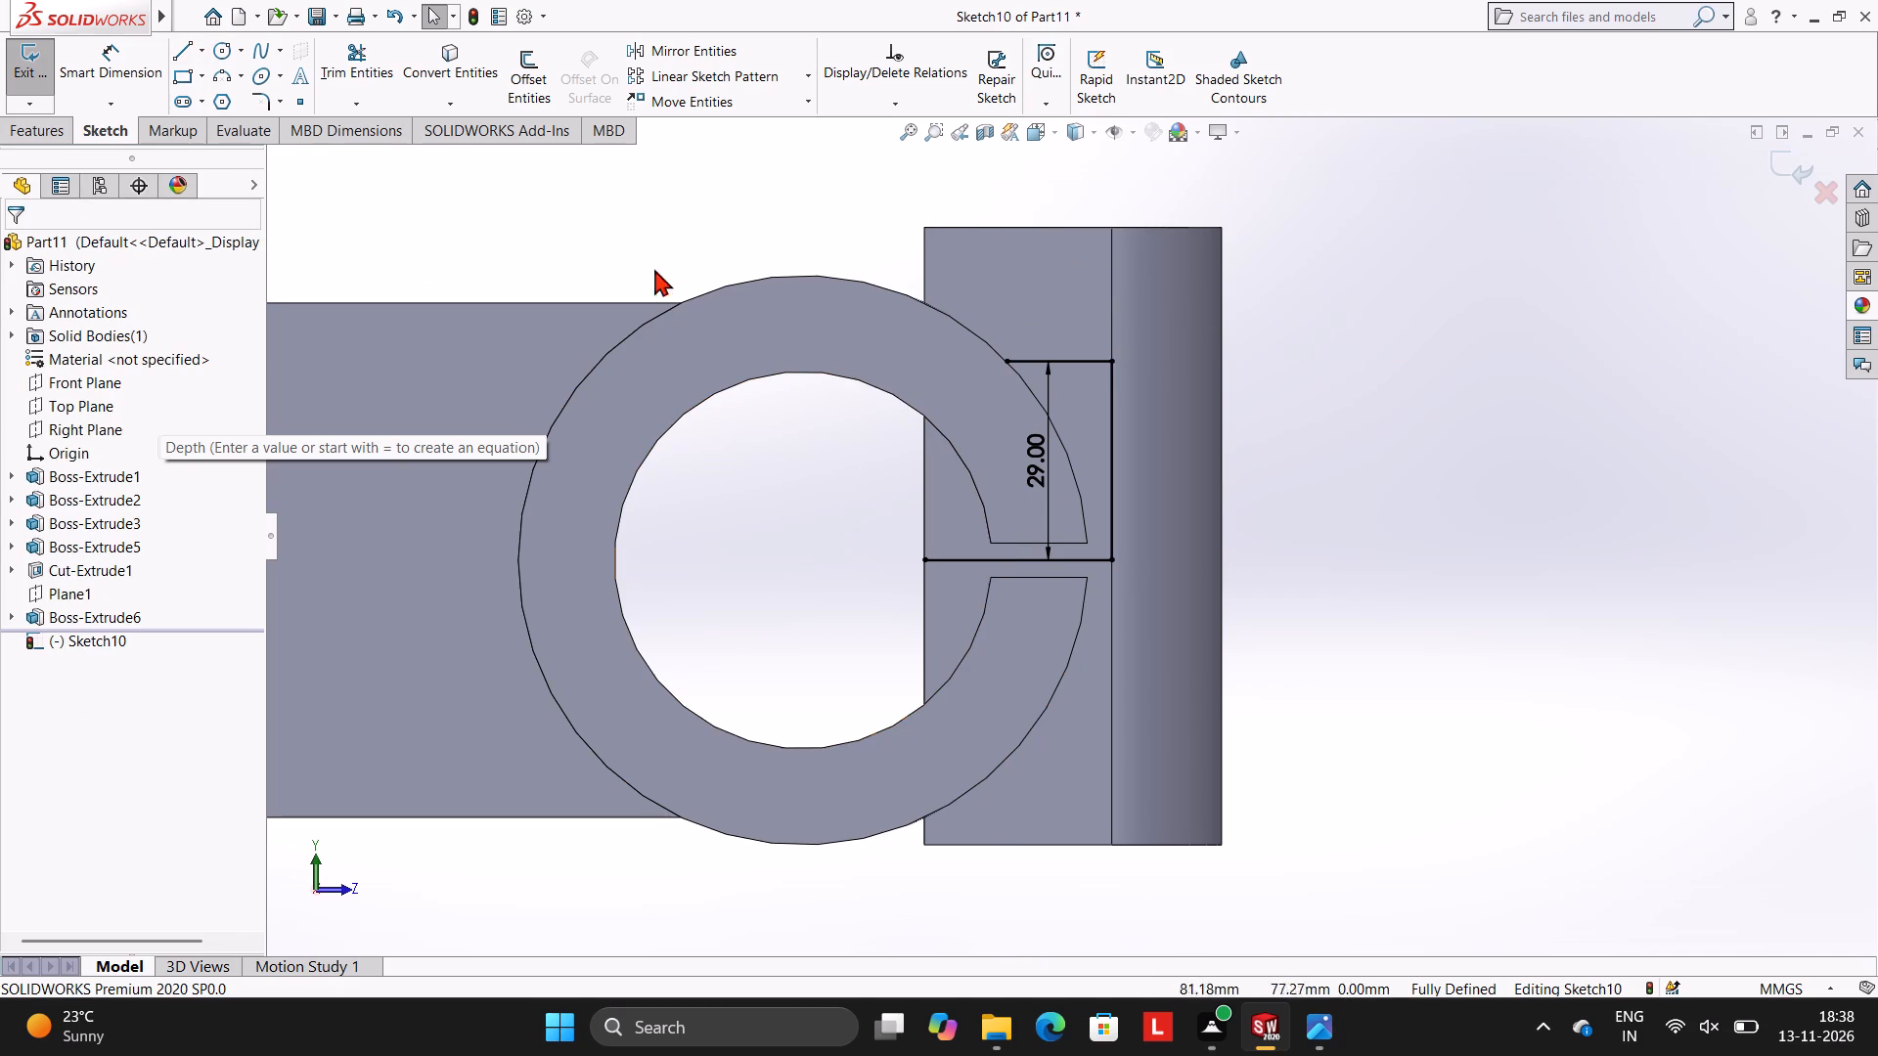
Sketch a 29 mm vertical line downward from the same midline end, and a horizontal line about 26 mm from its lower end toward the boss.
left_click(190, 51)
scroll(1171, 647, "up", 2)
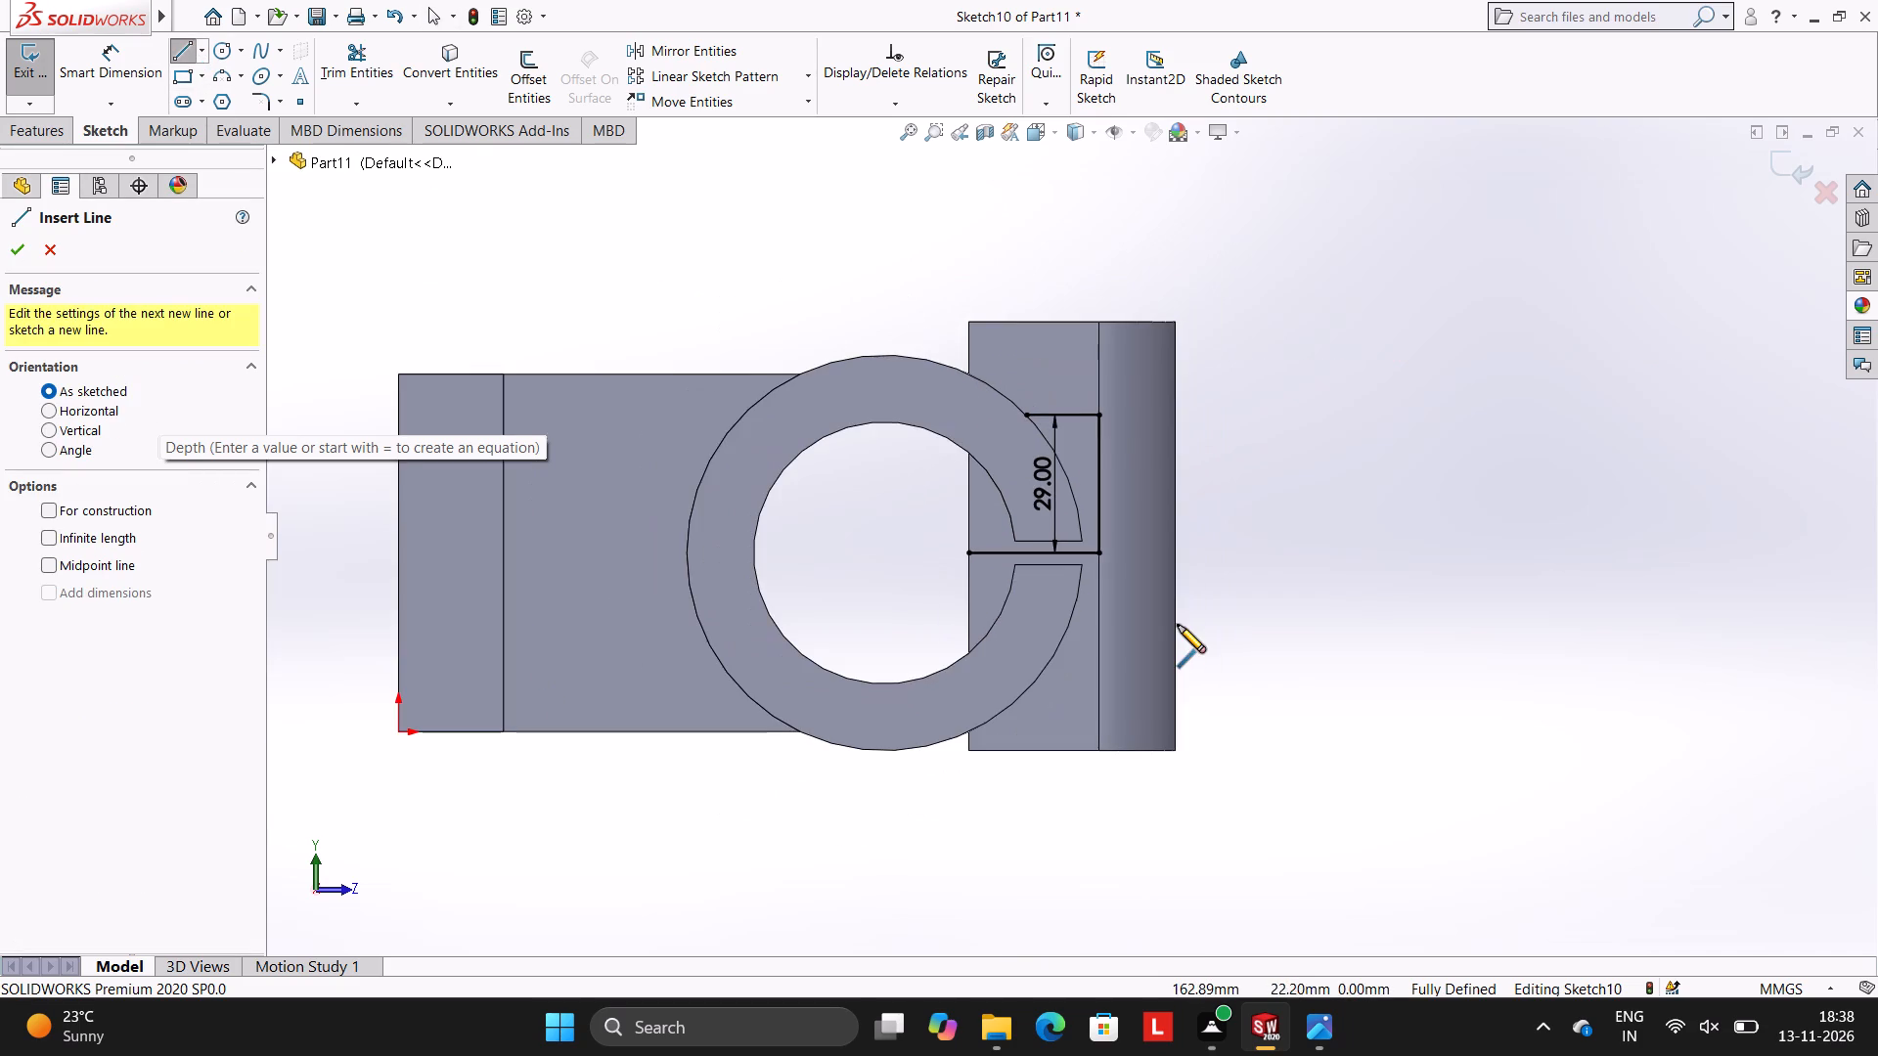
scroll(1156, 638, "down", 2)
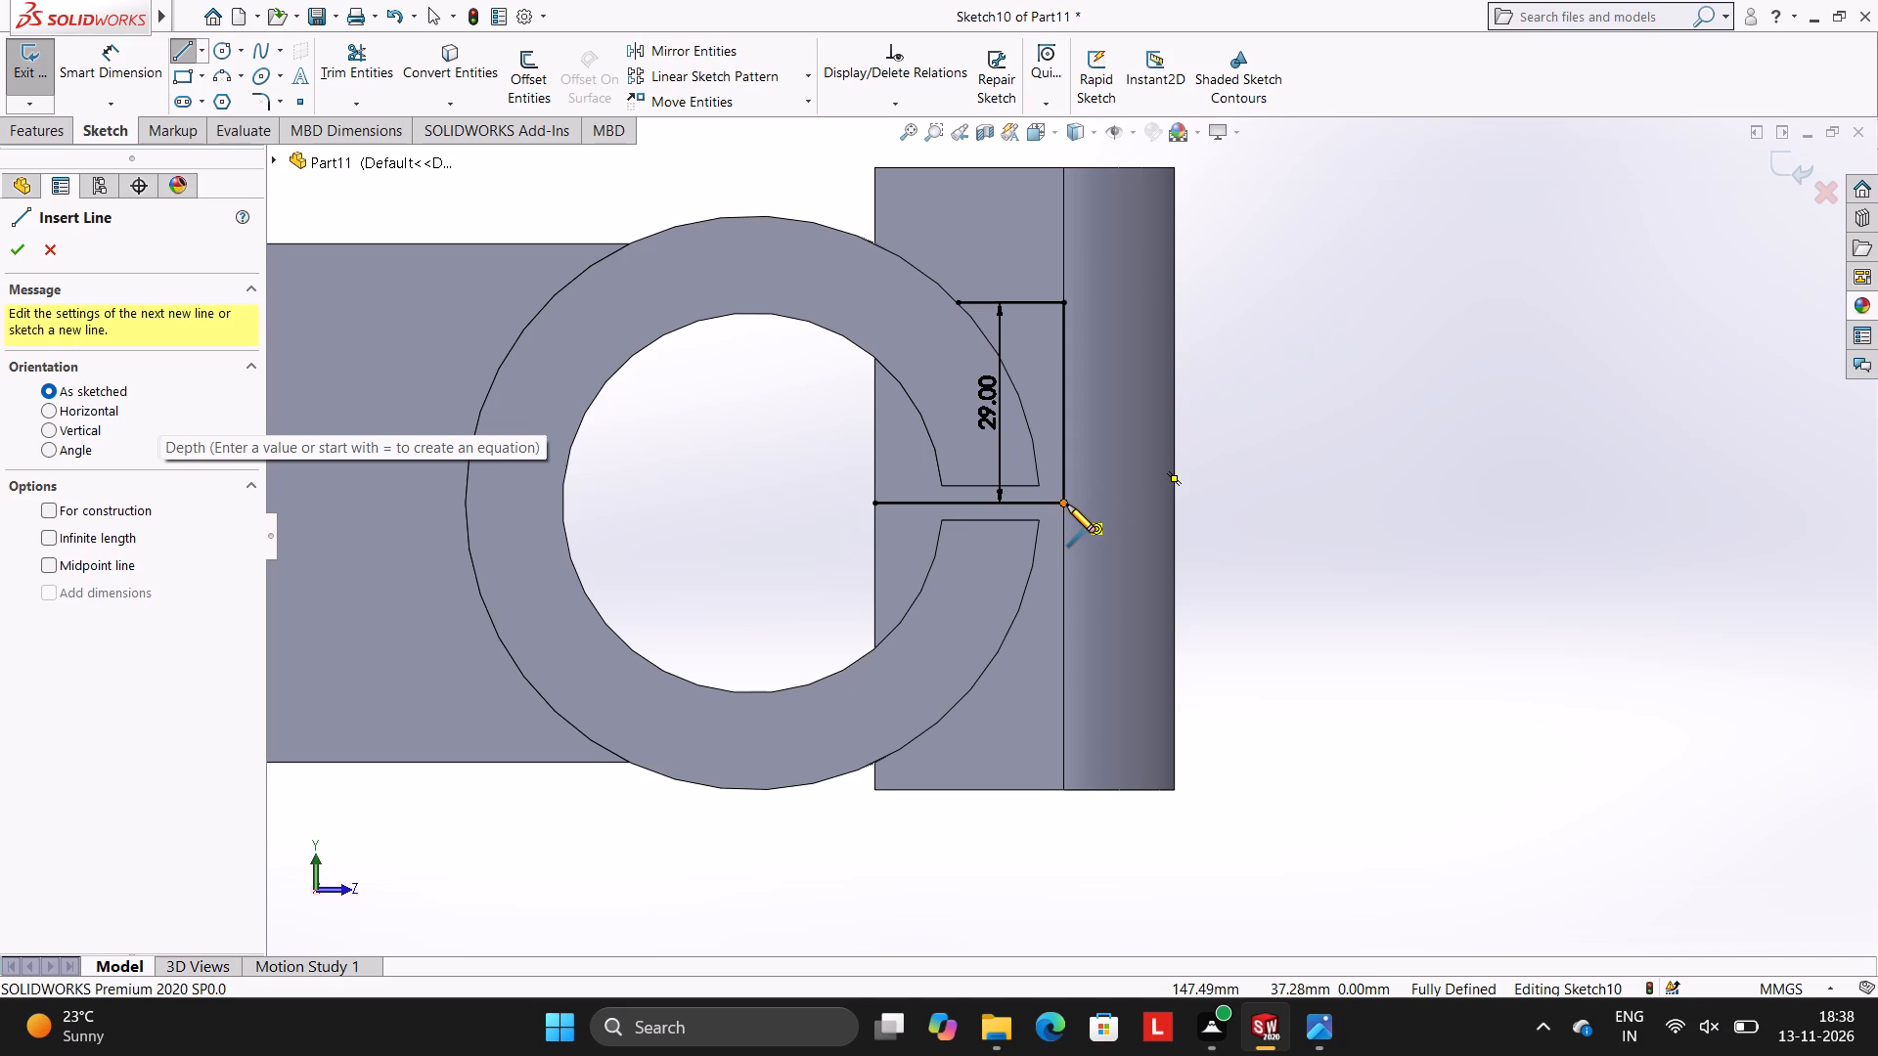
left_click(1064, 505)
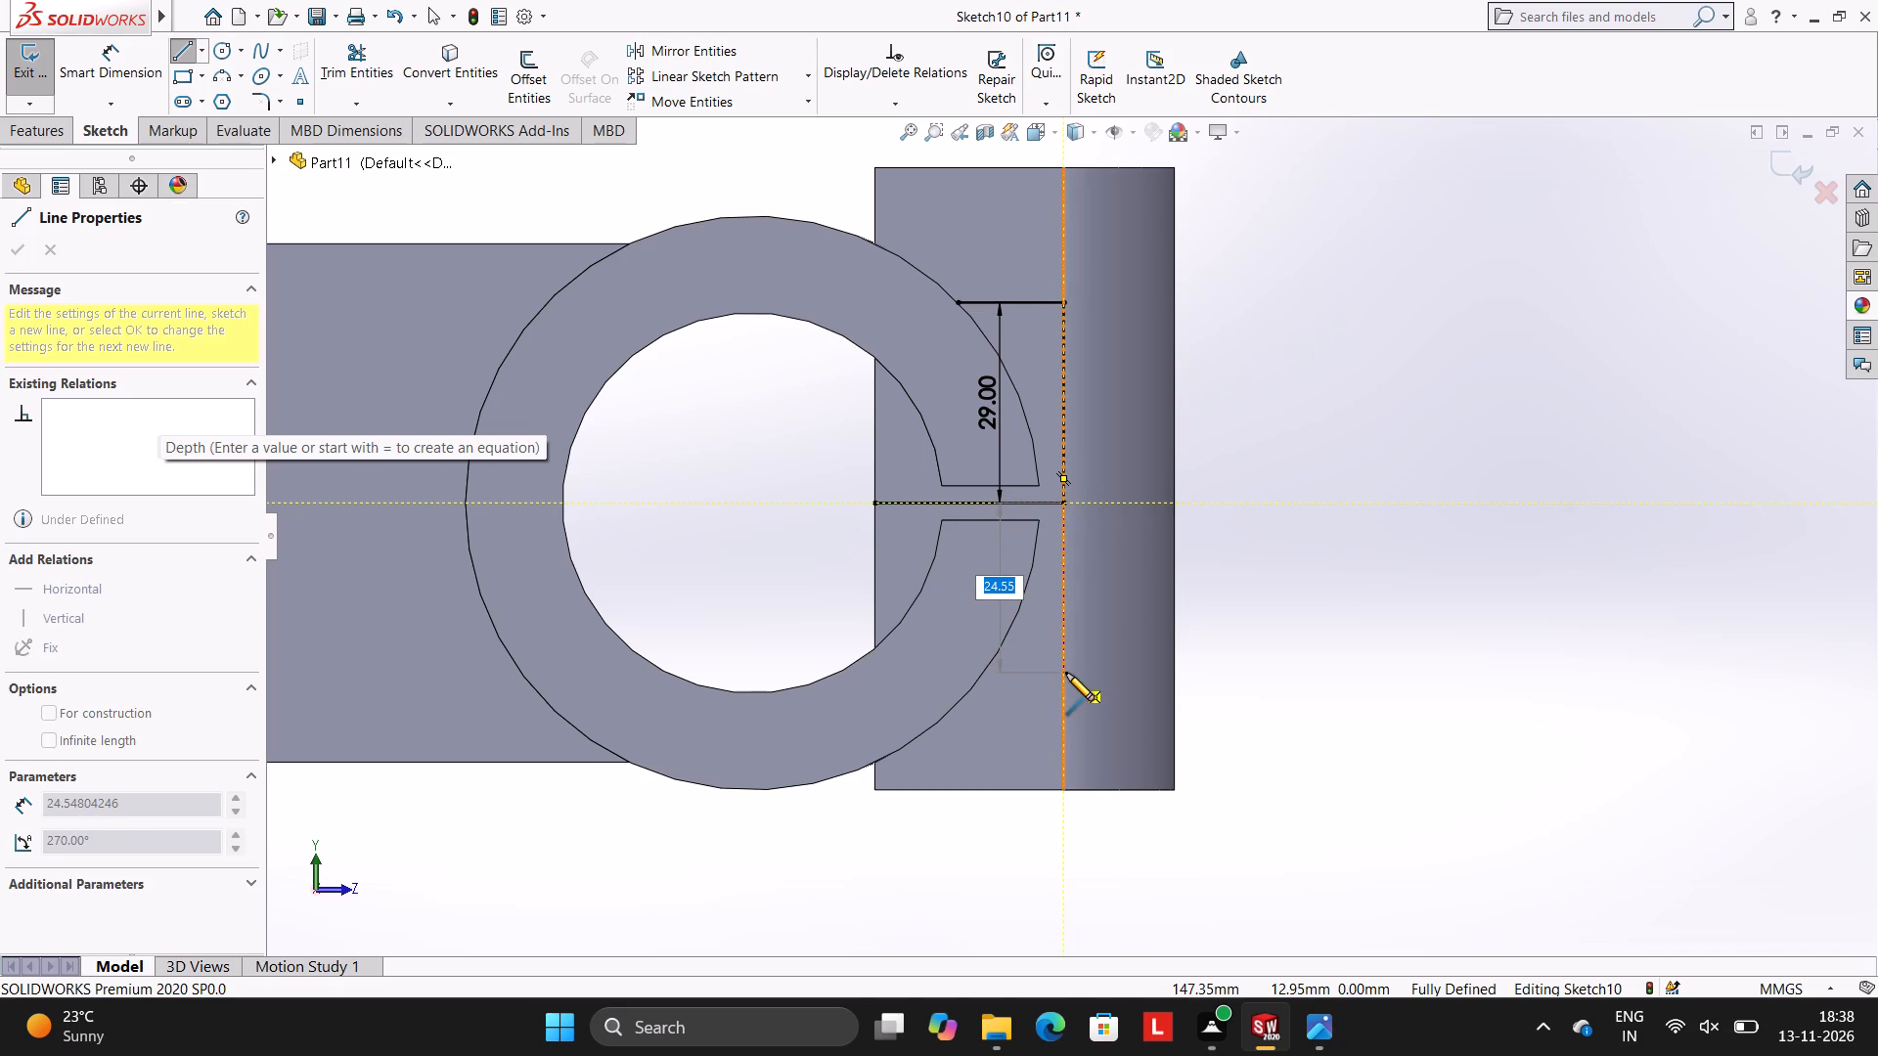
type("29")
key("Return")
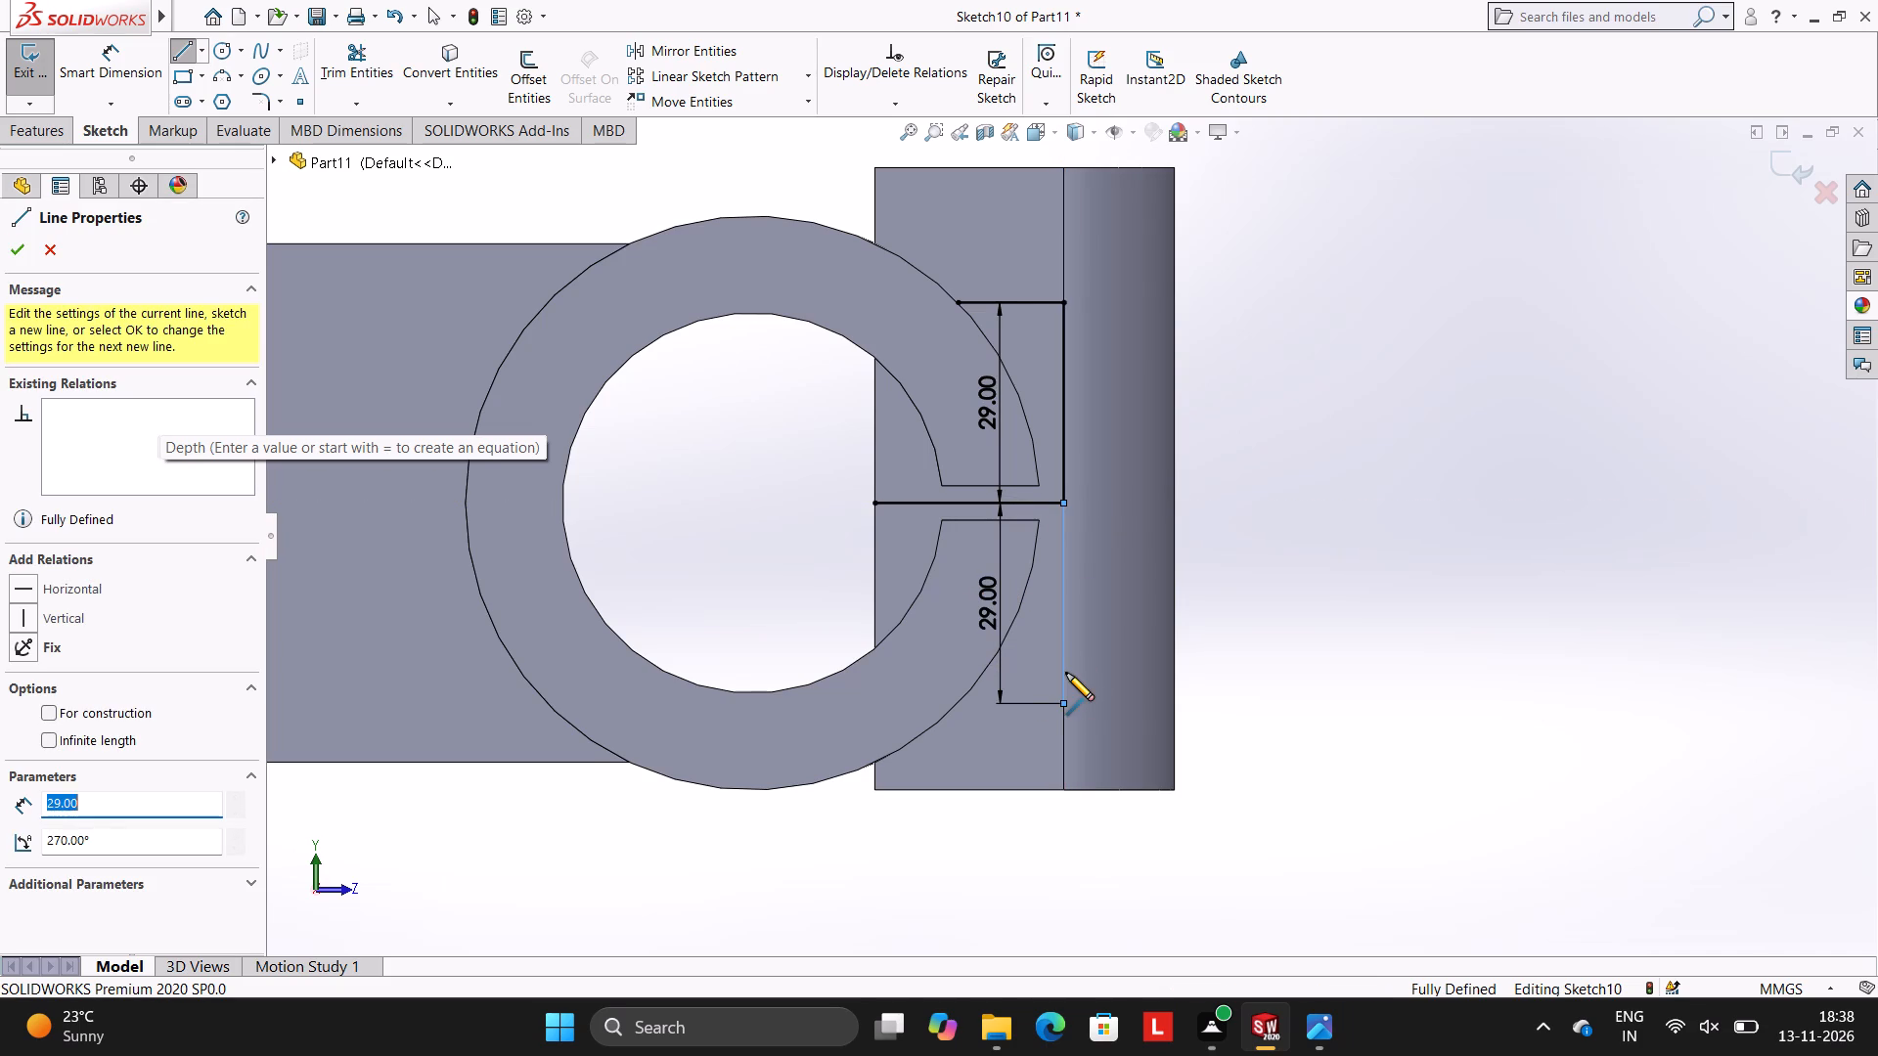
key("Escape")
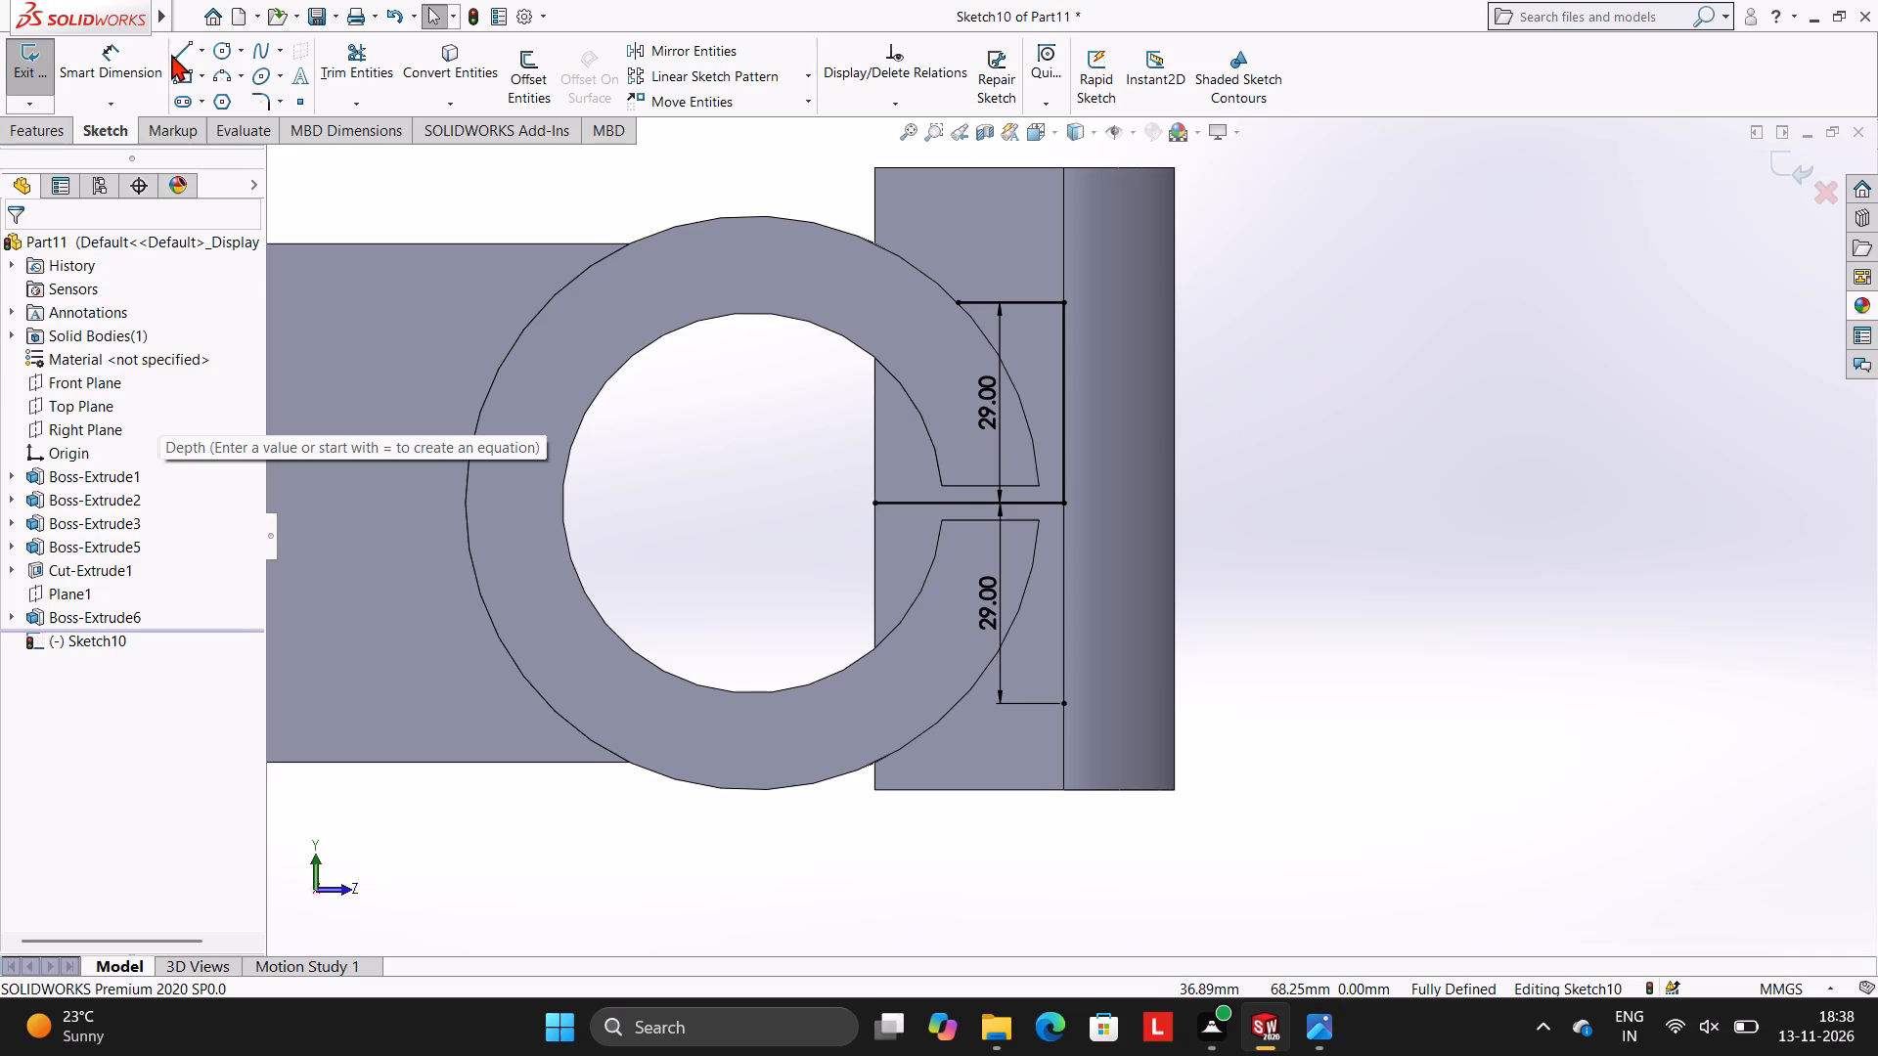
left_click(174, 51)
scroll(1141, 736, "down", 1)
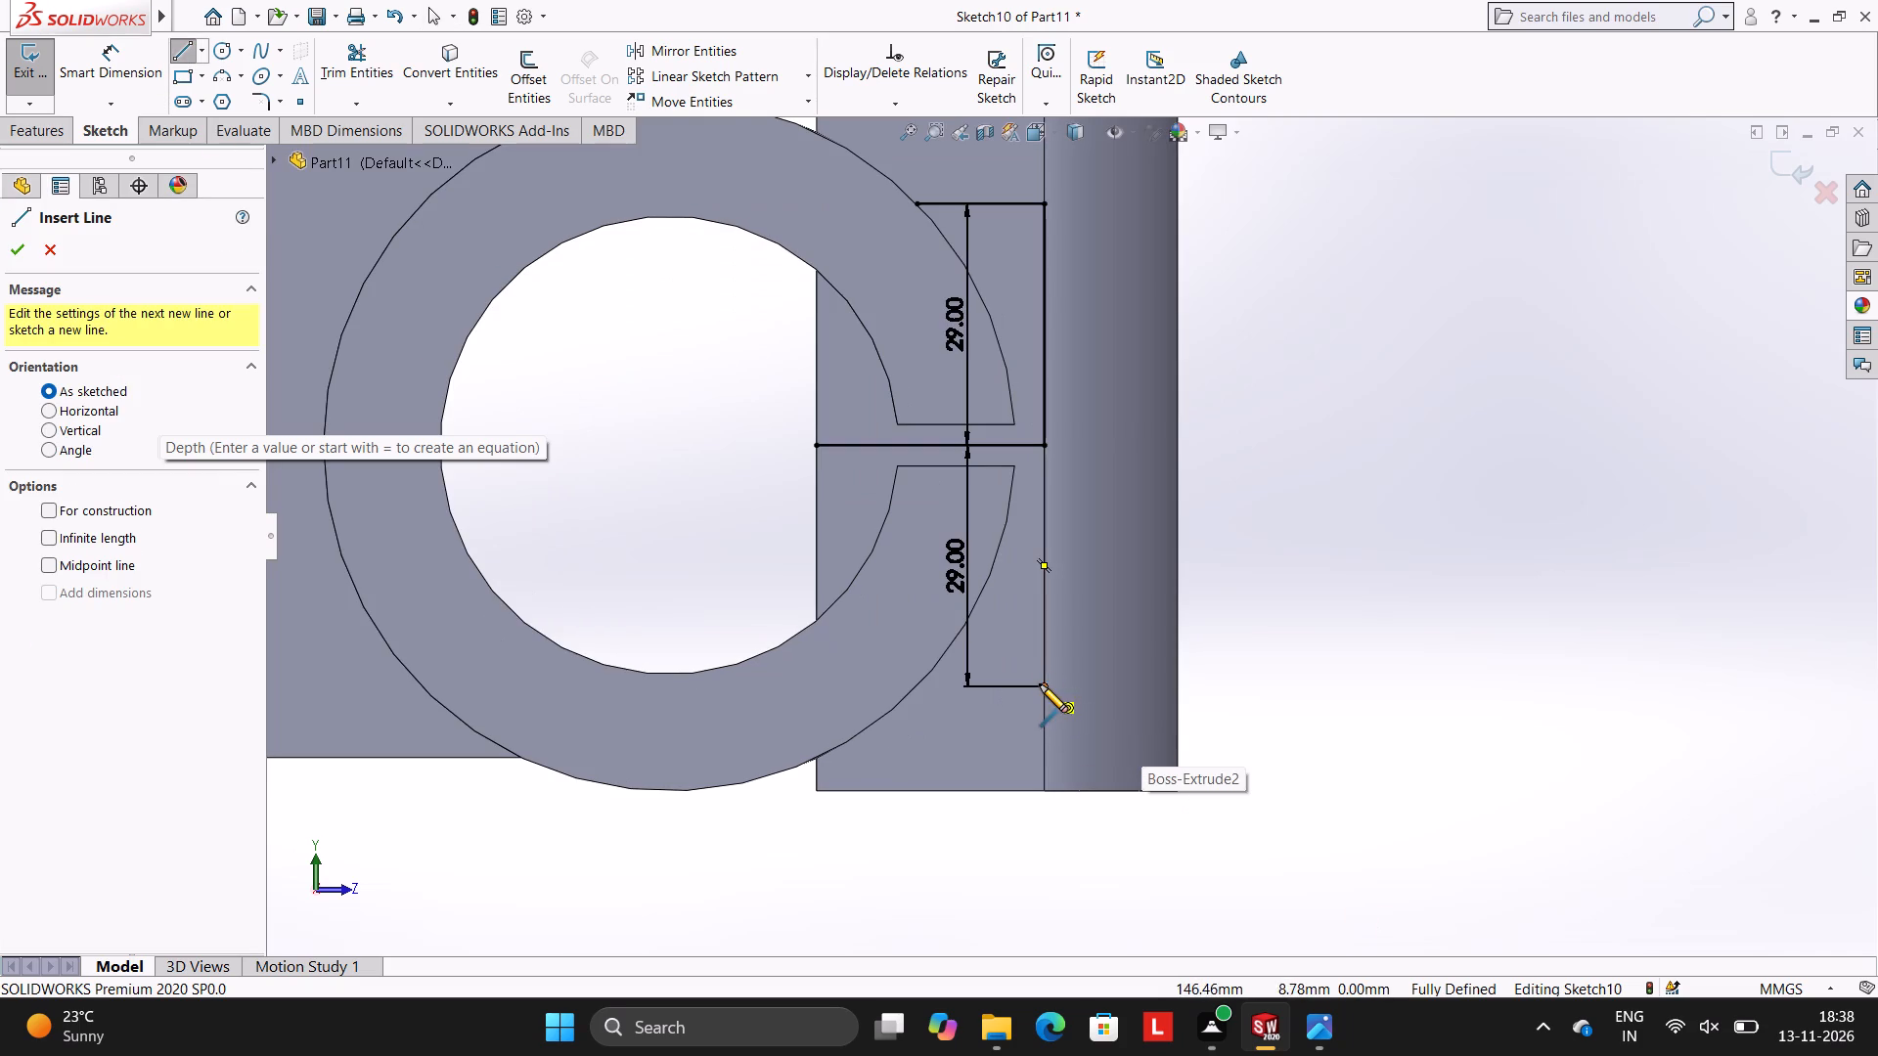
left_click_drag(1047, 688, 1035, 688)
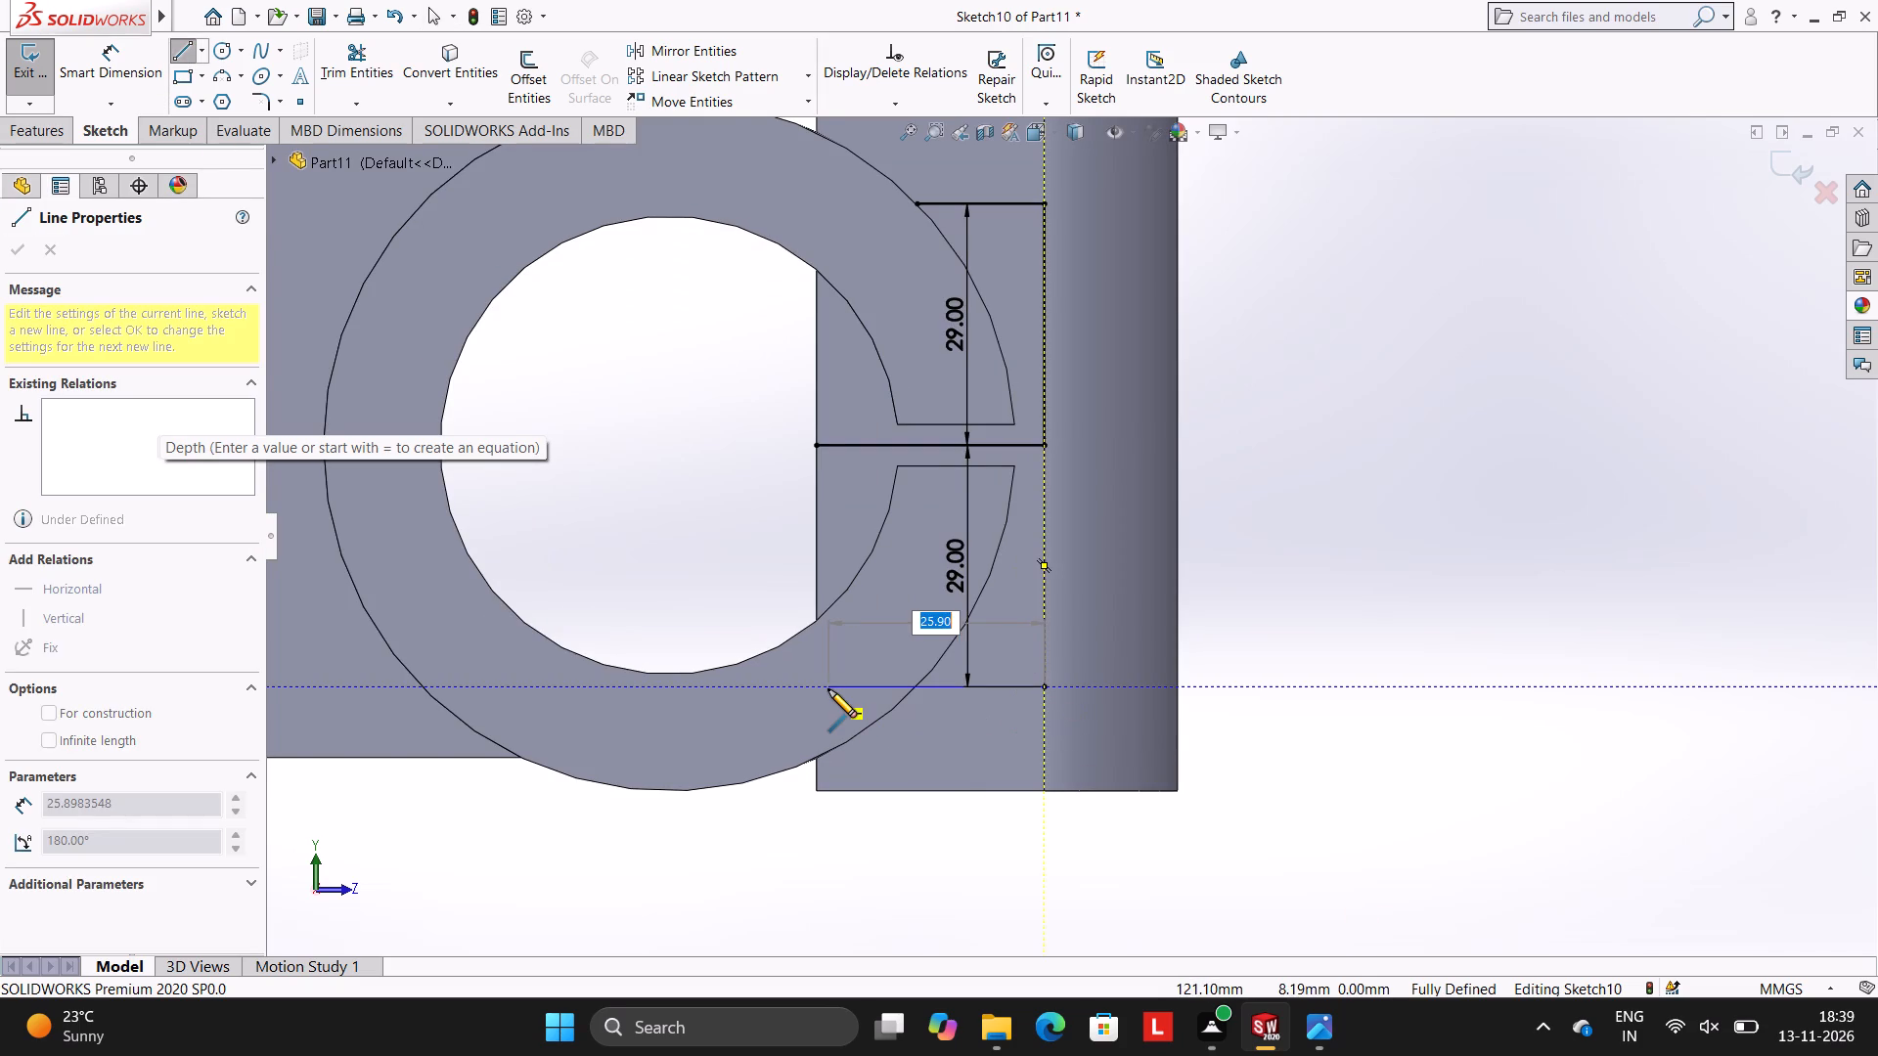
left_click(828, 689)
key("Escape")
key("Escape")
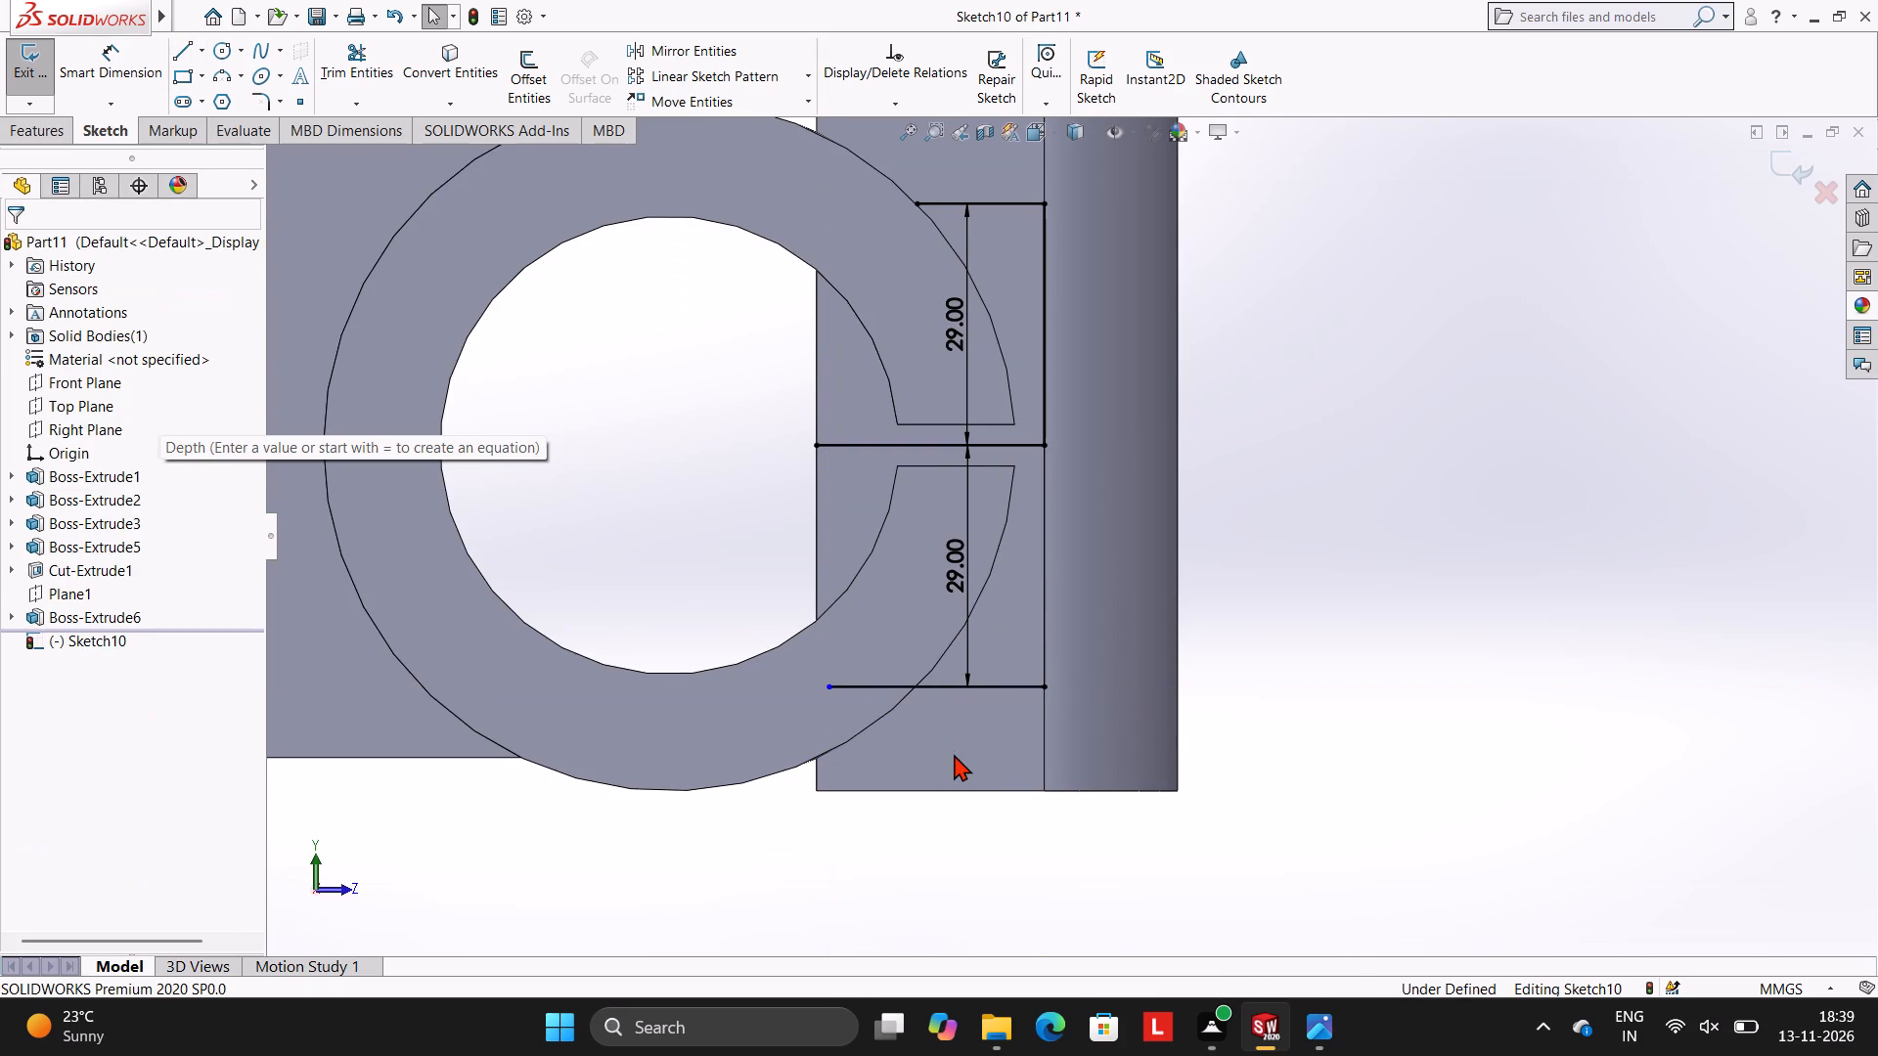
Sketch a vertical line about 21 mm long along the block's flat edge, from the boss's bore circle down to the midline's other end.
scroll(968, 417, "up", 3)
scroll(1001, 446, "down", 1)
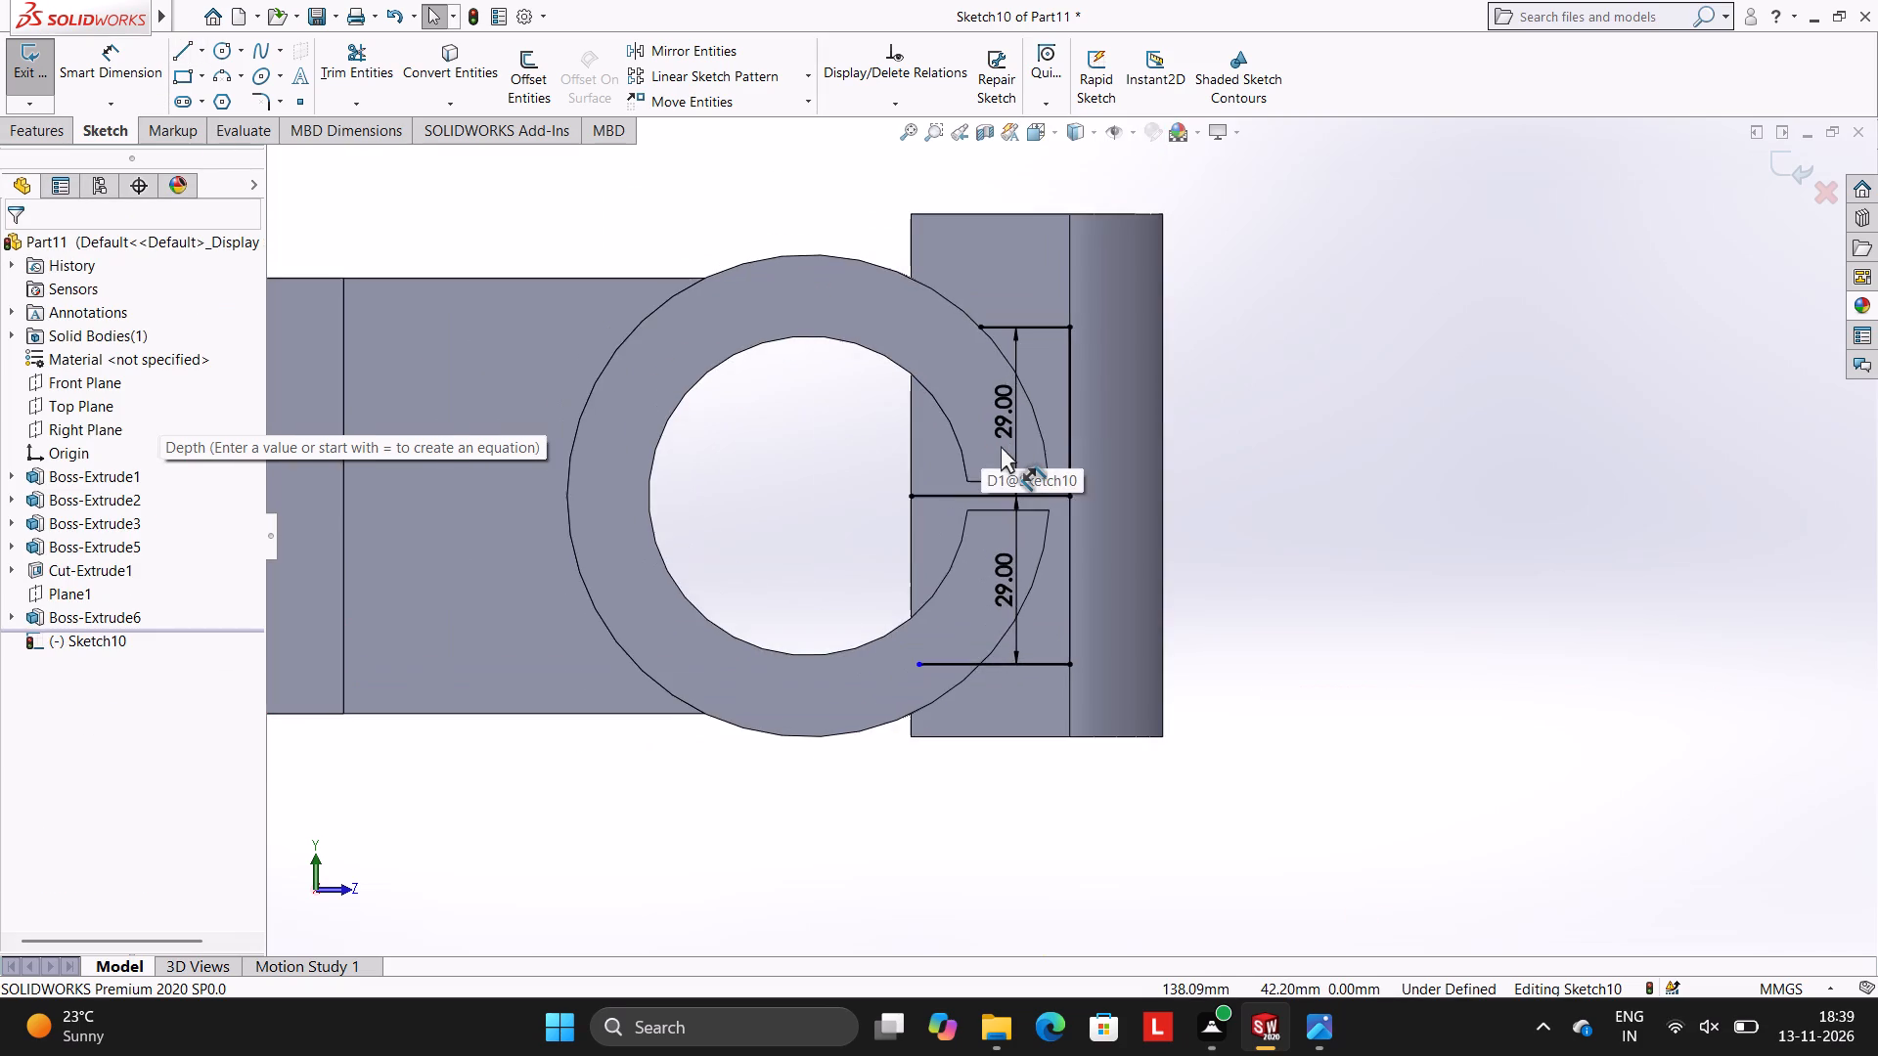
scroll(997, 448, "down", 2)
left_click(177, 52)
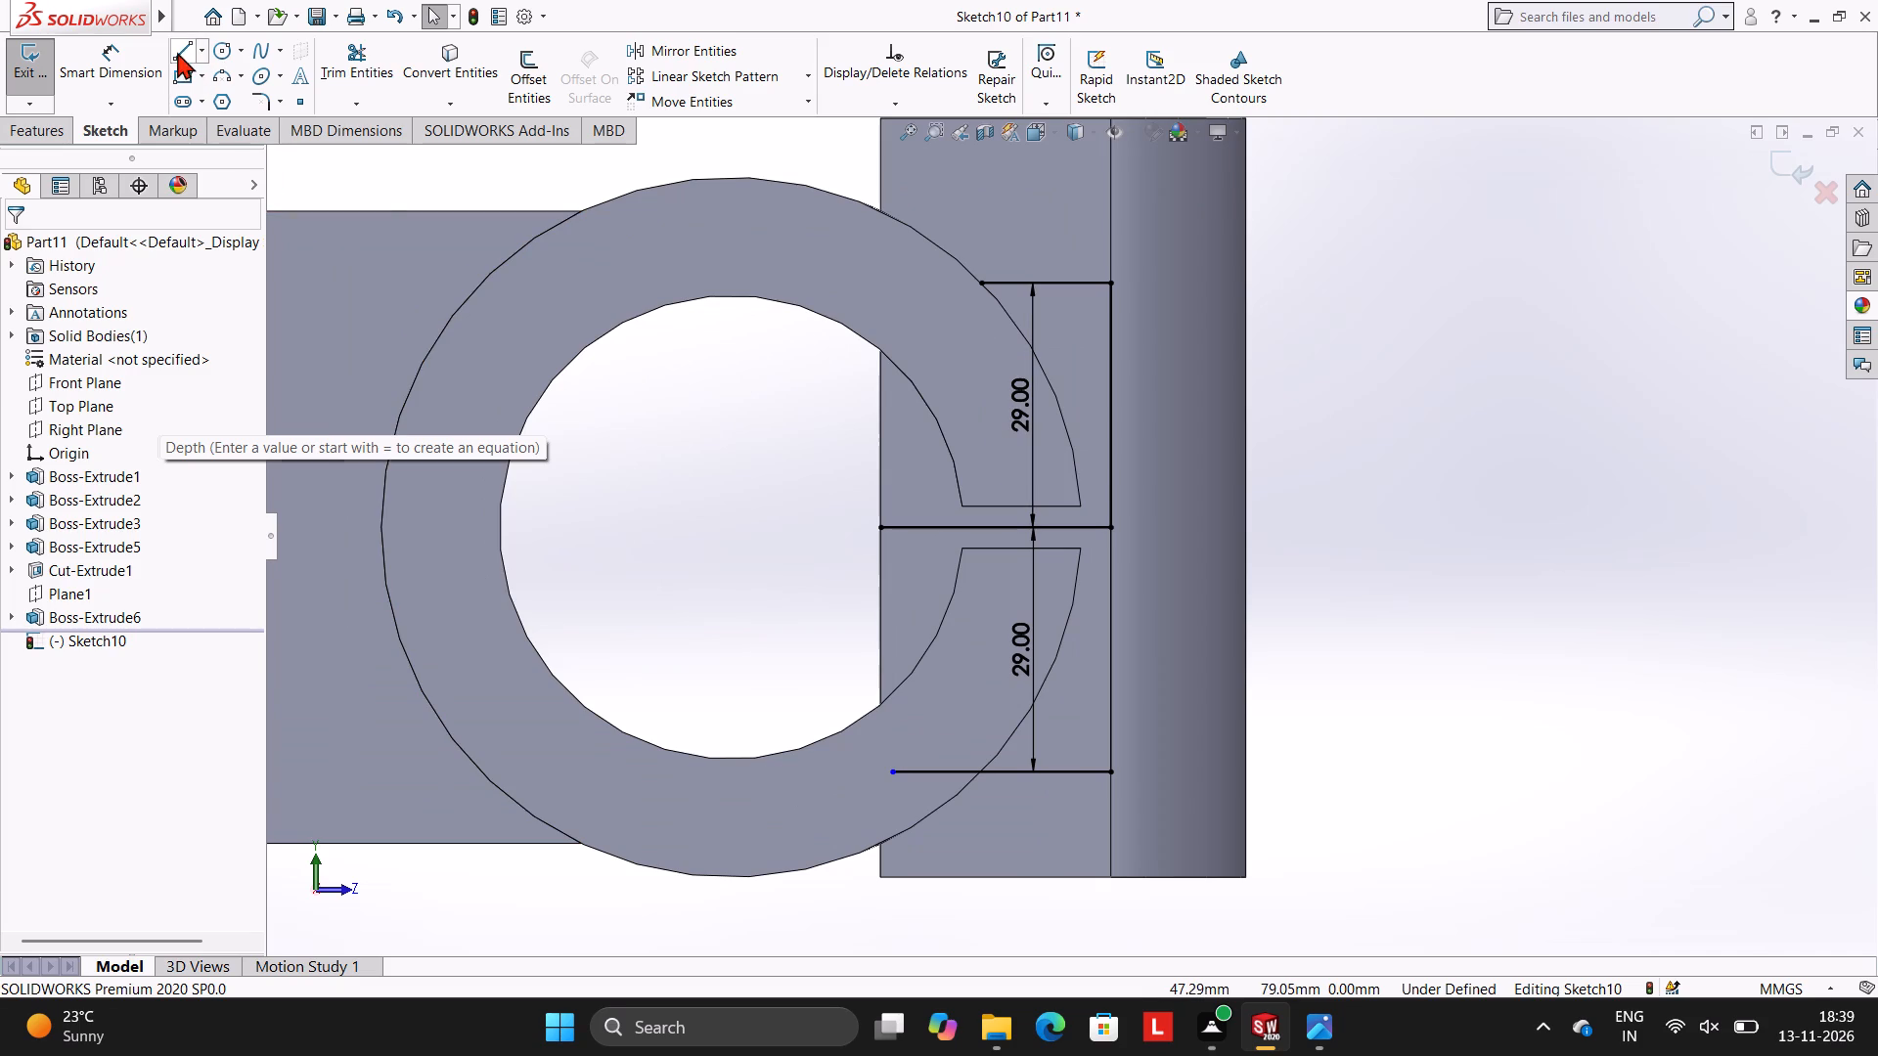
left_click(876, 348)
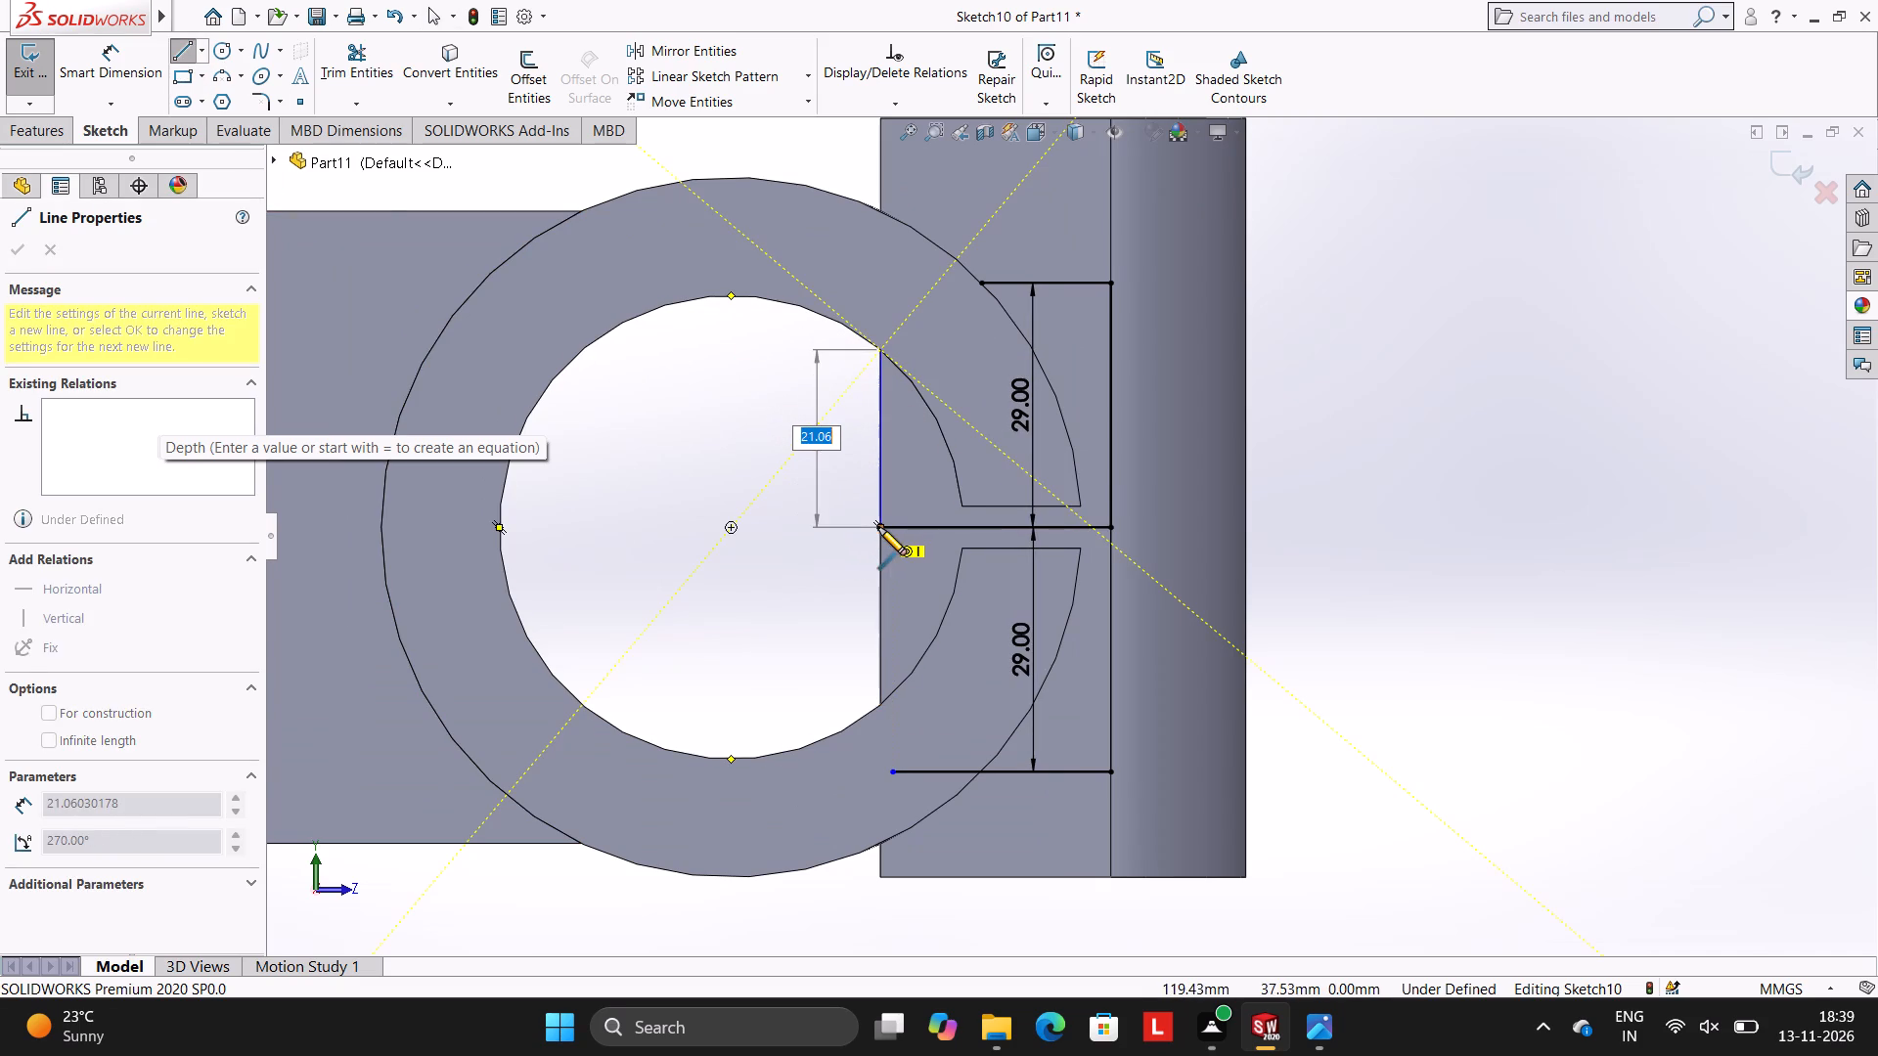
left_click(878, 527)
left_click(879, 707)
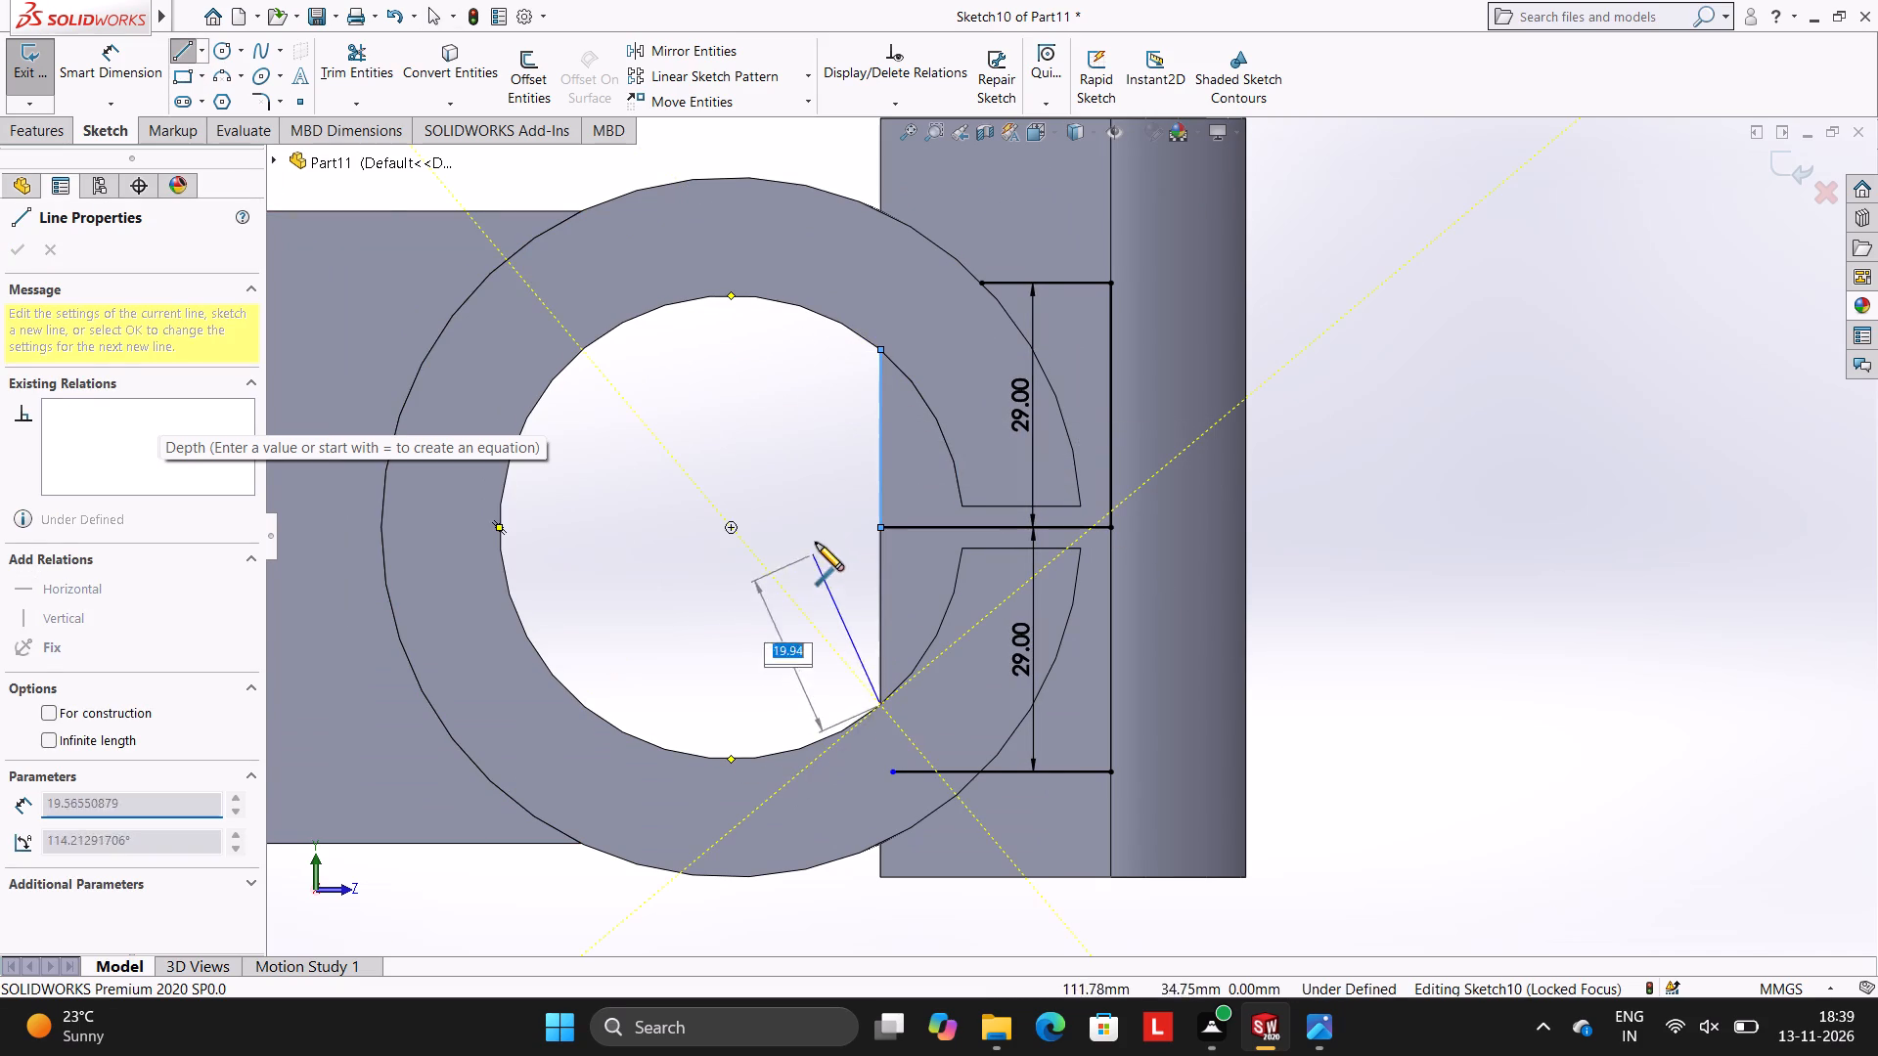
key("Escape")
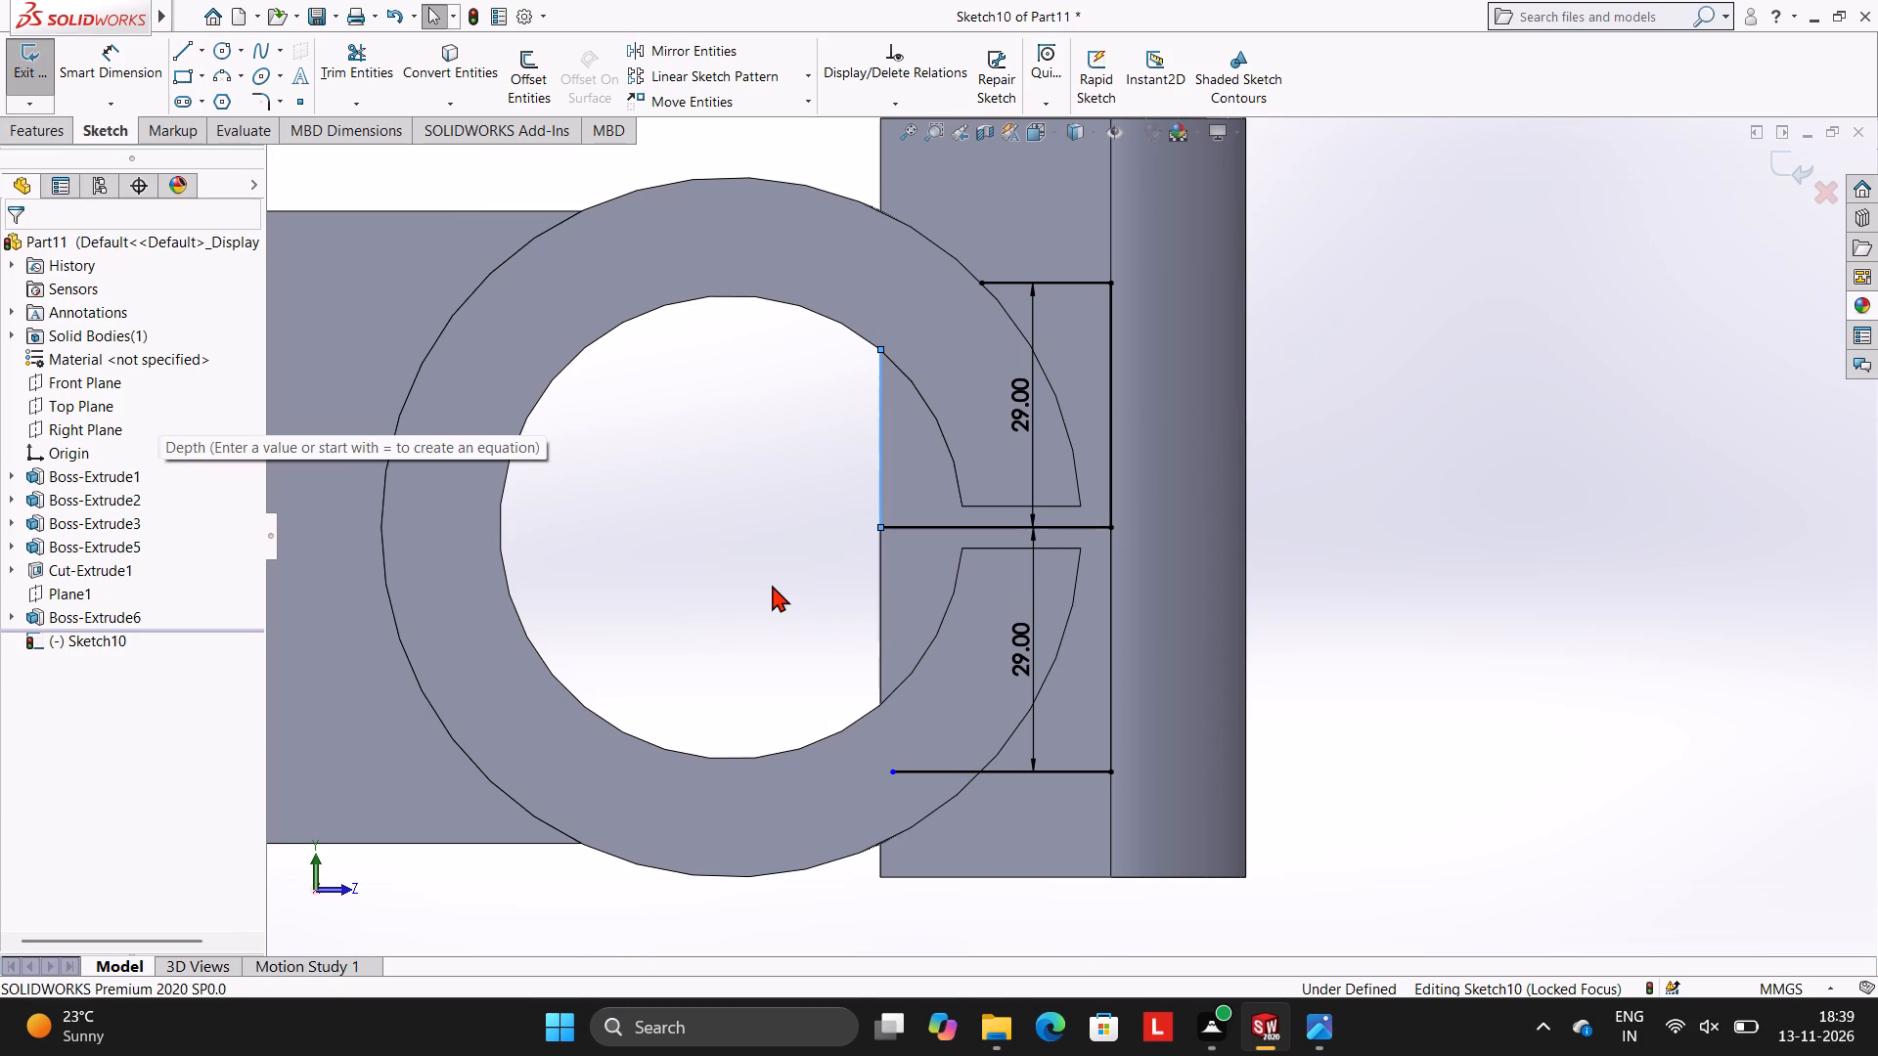
Sketch a circle of 41.5 mm radius centred on the boss, tracing its outer edge.
scroll(1137, 490, "up", 1)
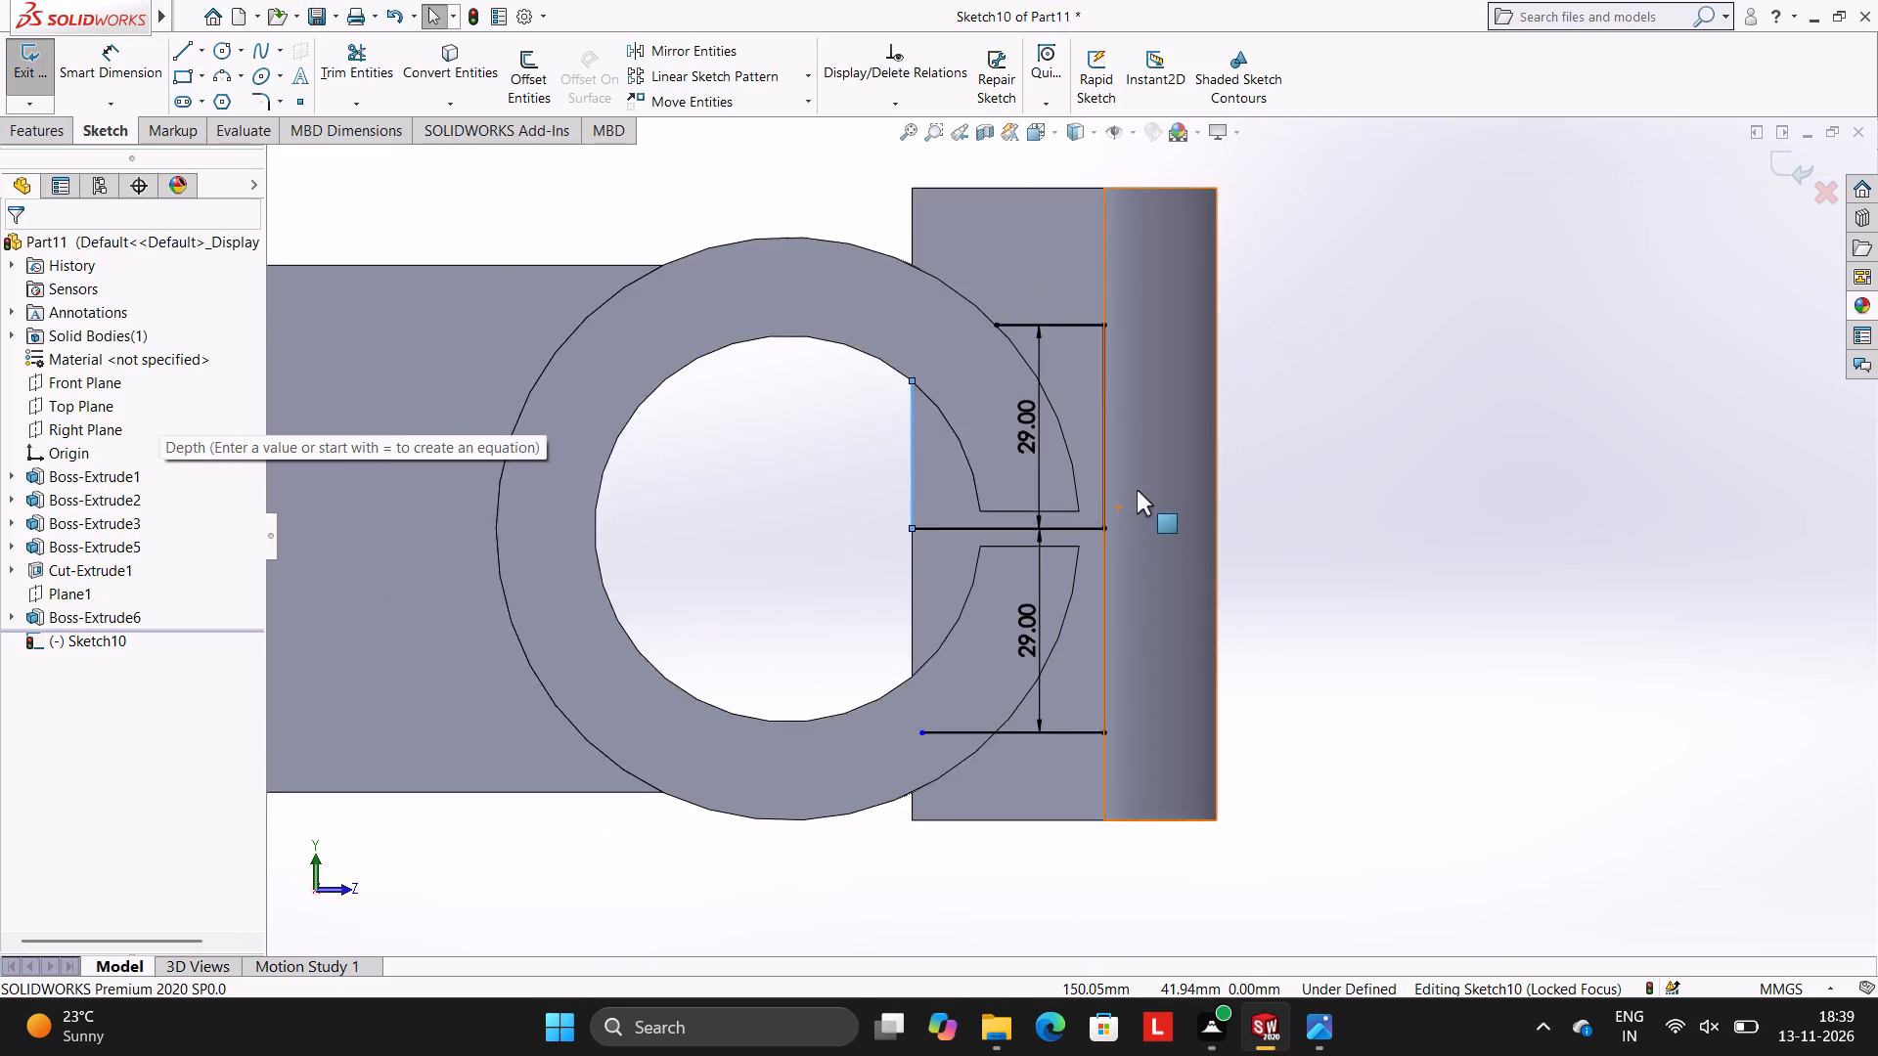
scroll(1137, 490, "up", 2)
scroll(1110, 500, "down", 2)
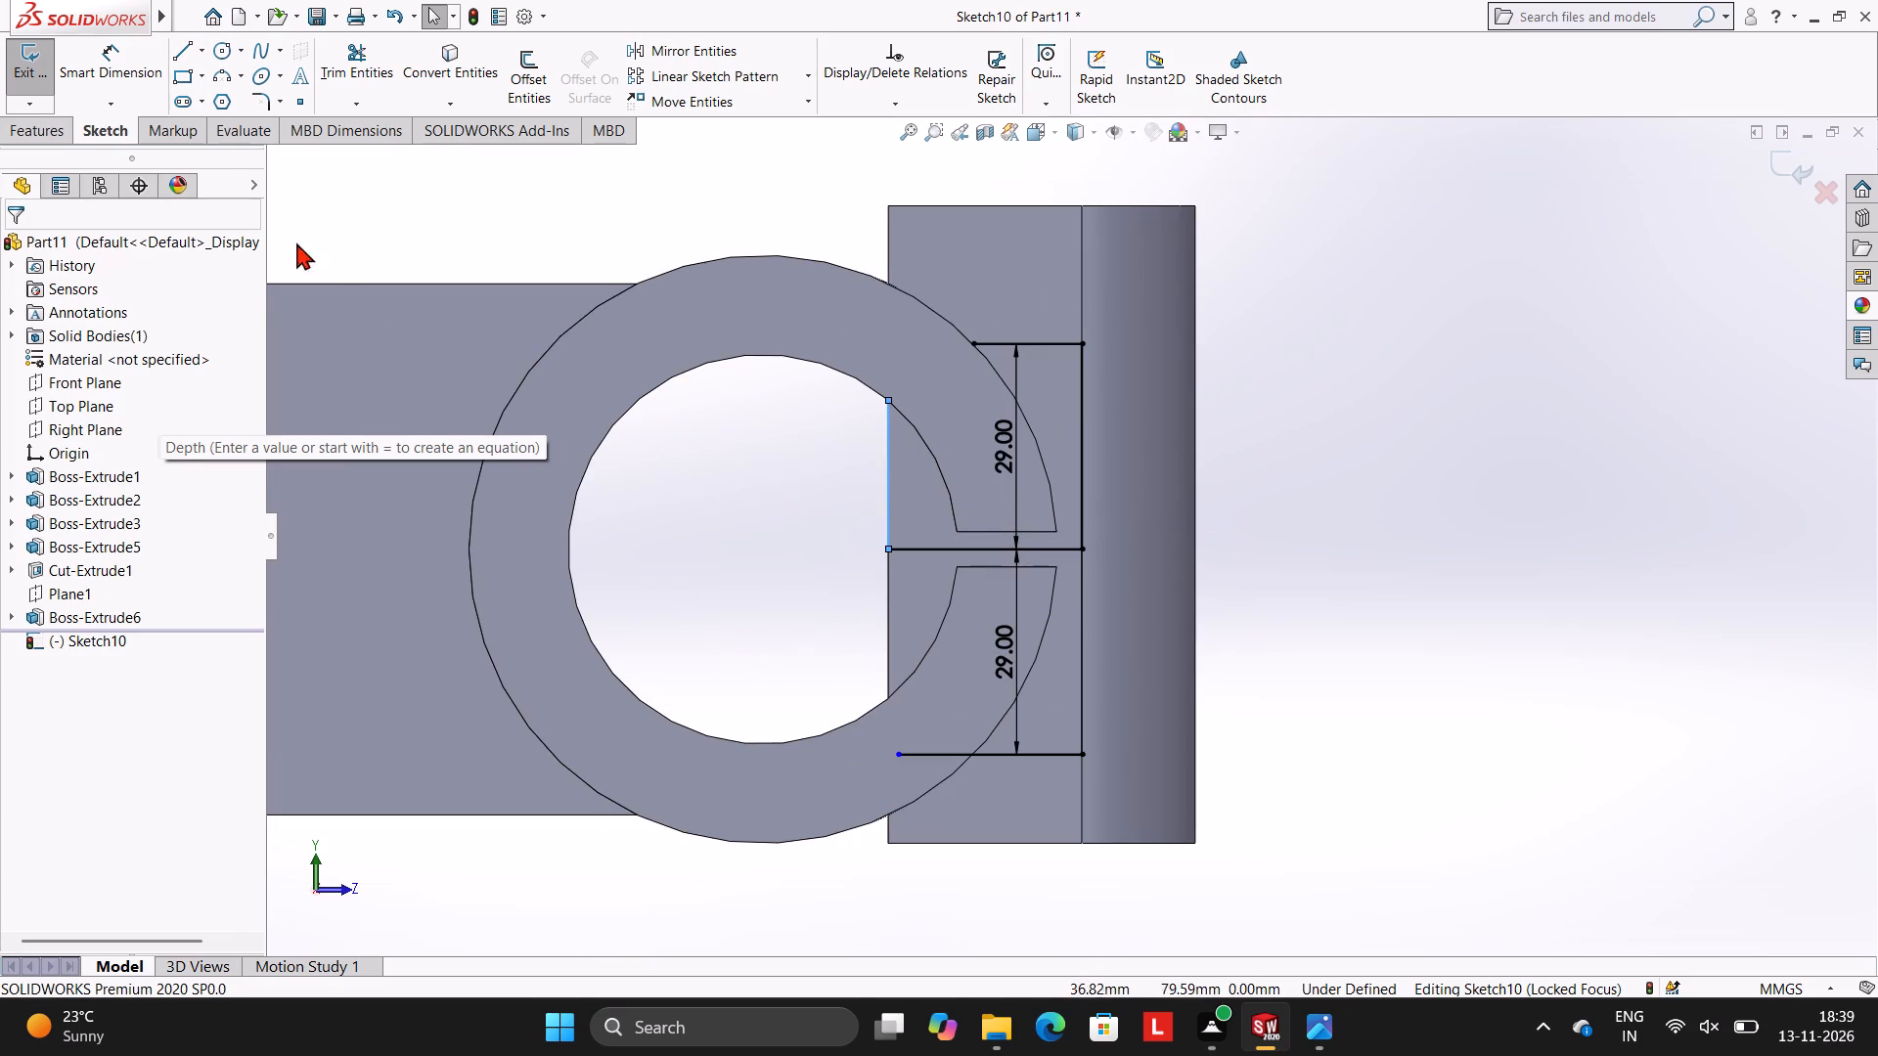
left_click(219, 54)
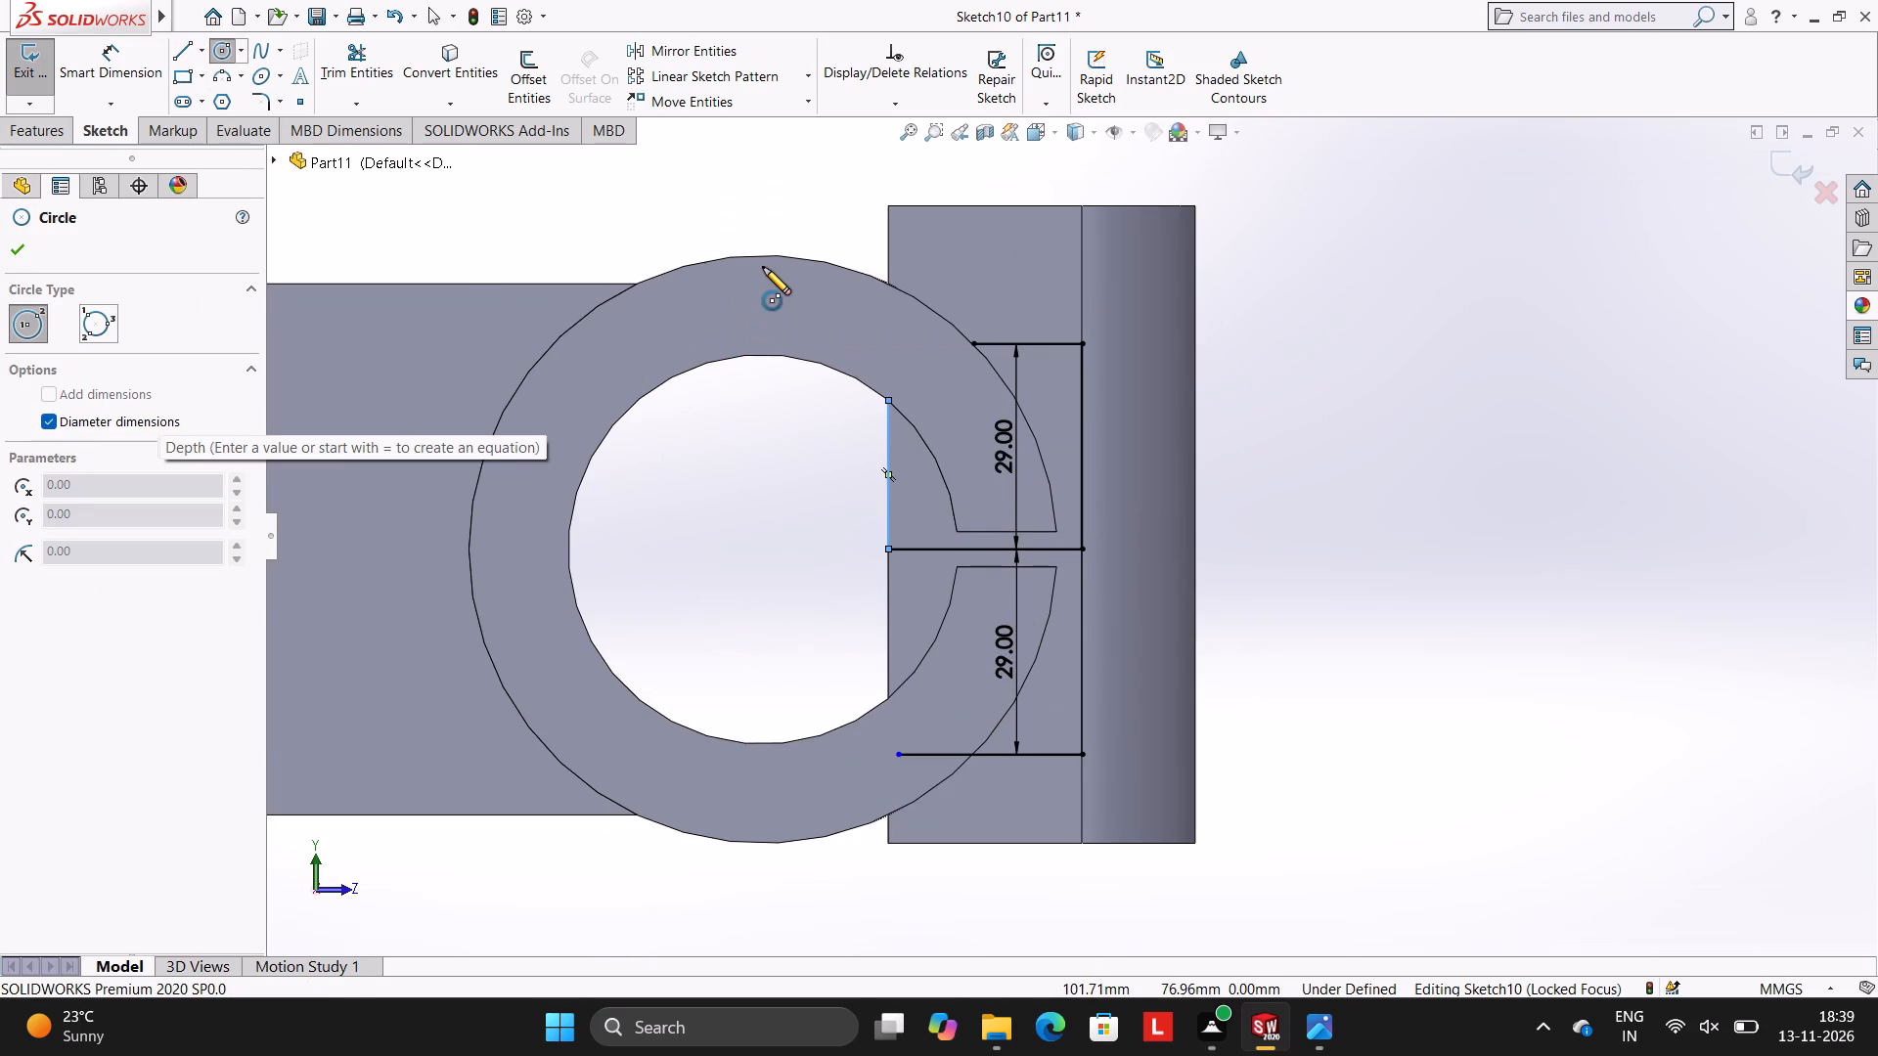
left_click(761, 545)
left_click(969, 338)
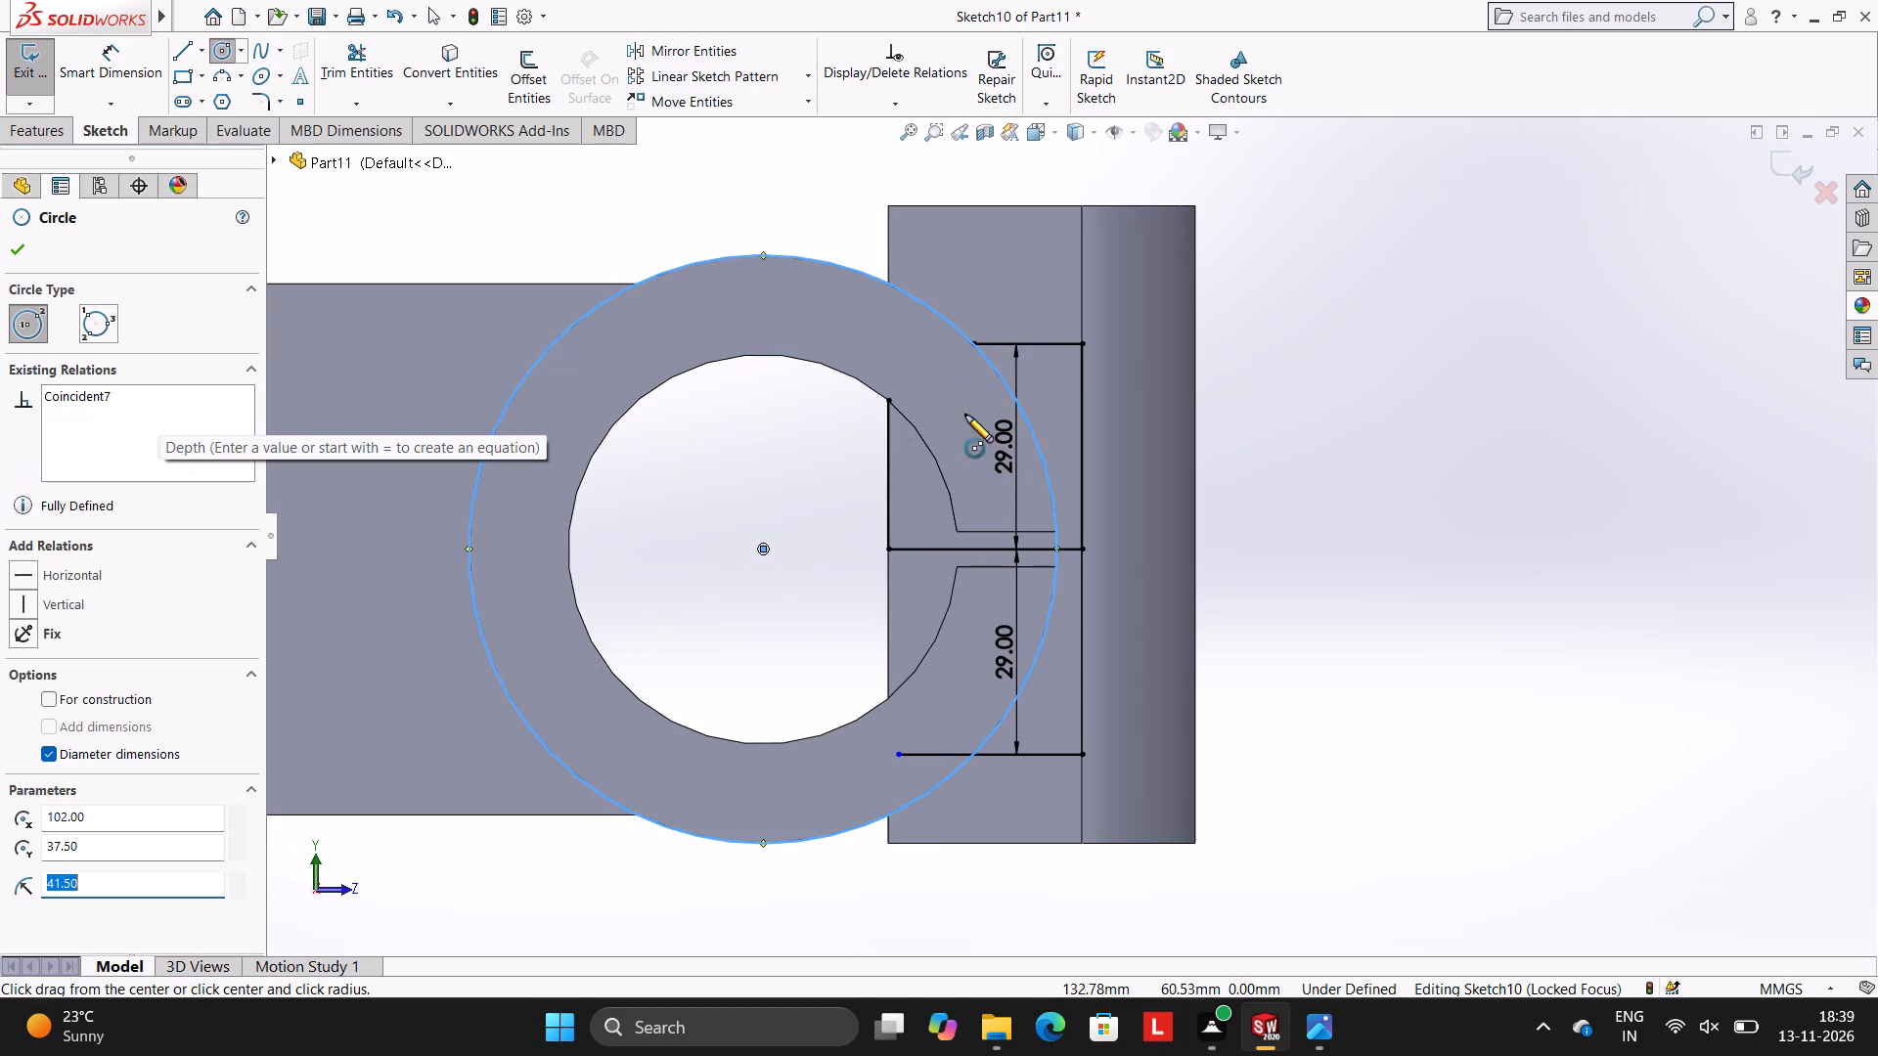
key("Escape")
key("Escape")
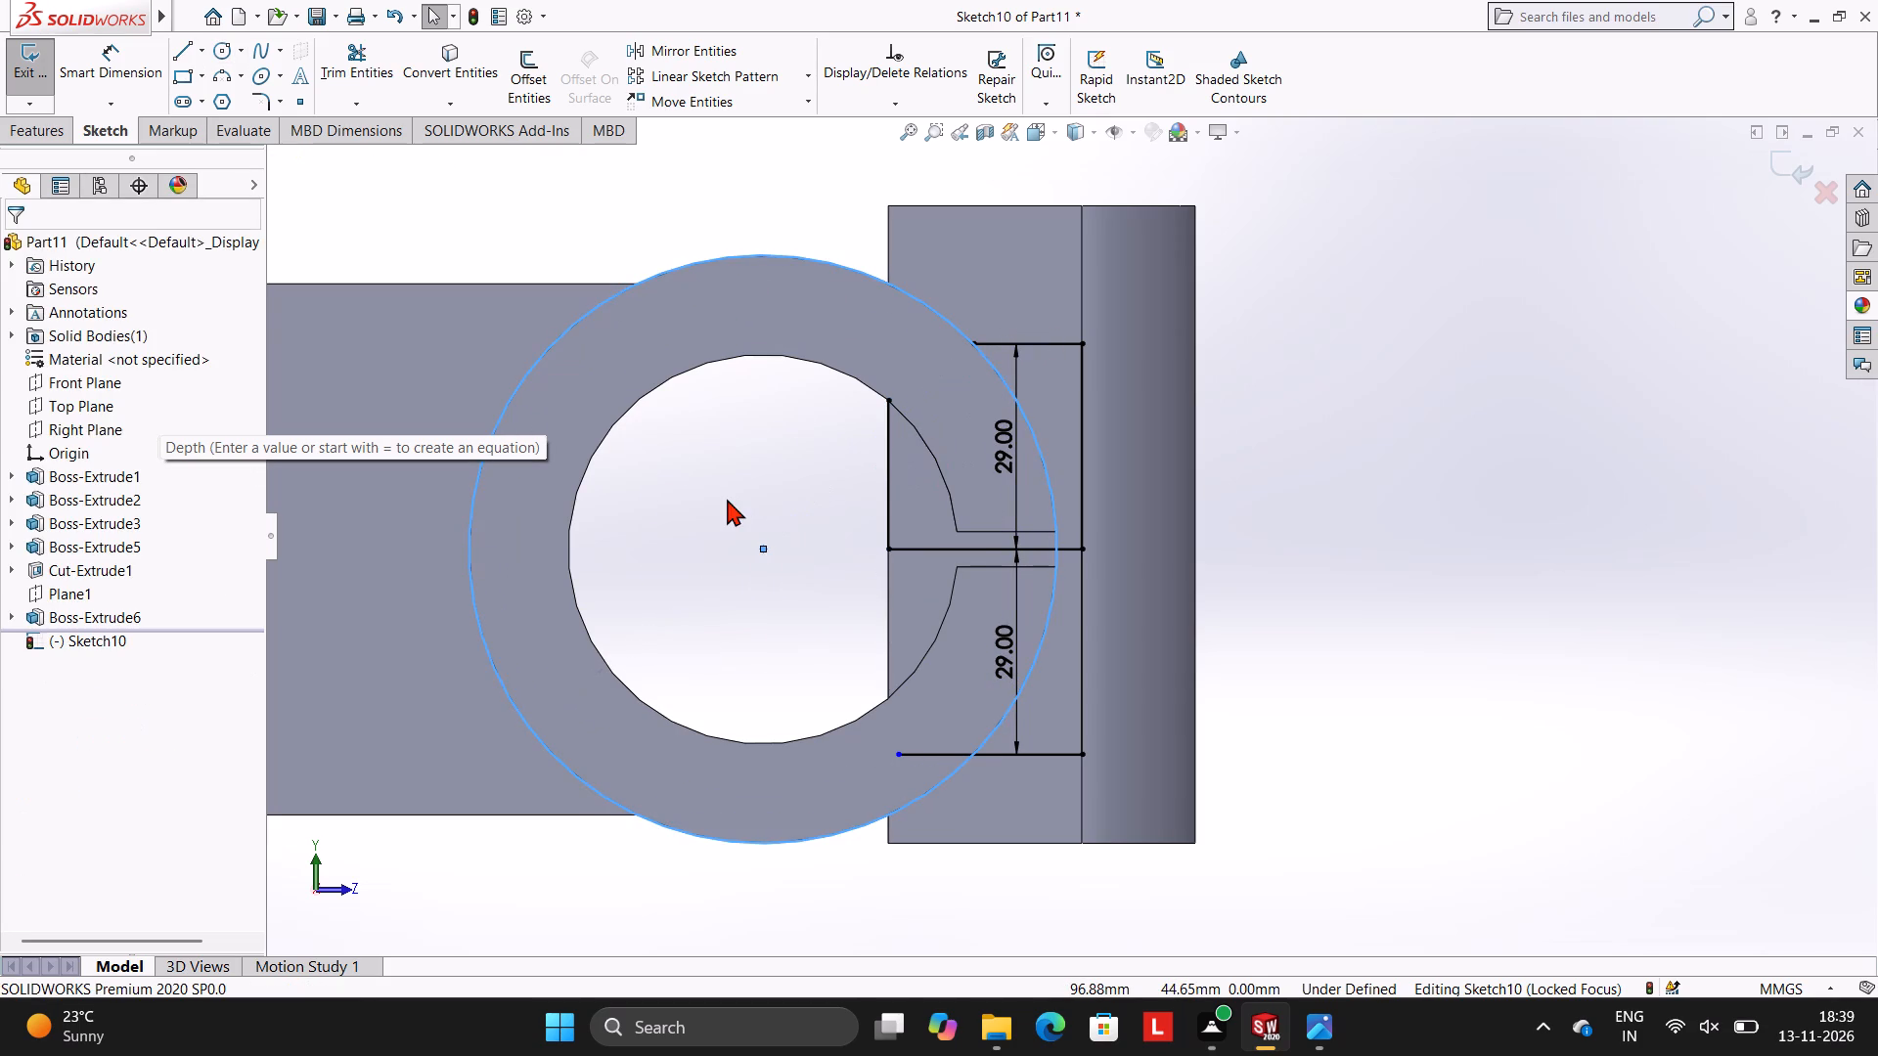
Sketch a circle of 27.5 mm radius centred on the boss, tracing its bore.
left_click(224, 48)
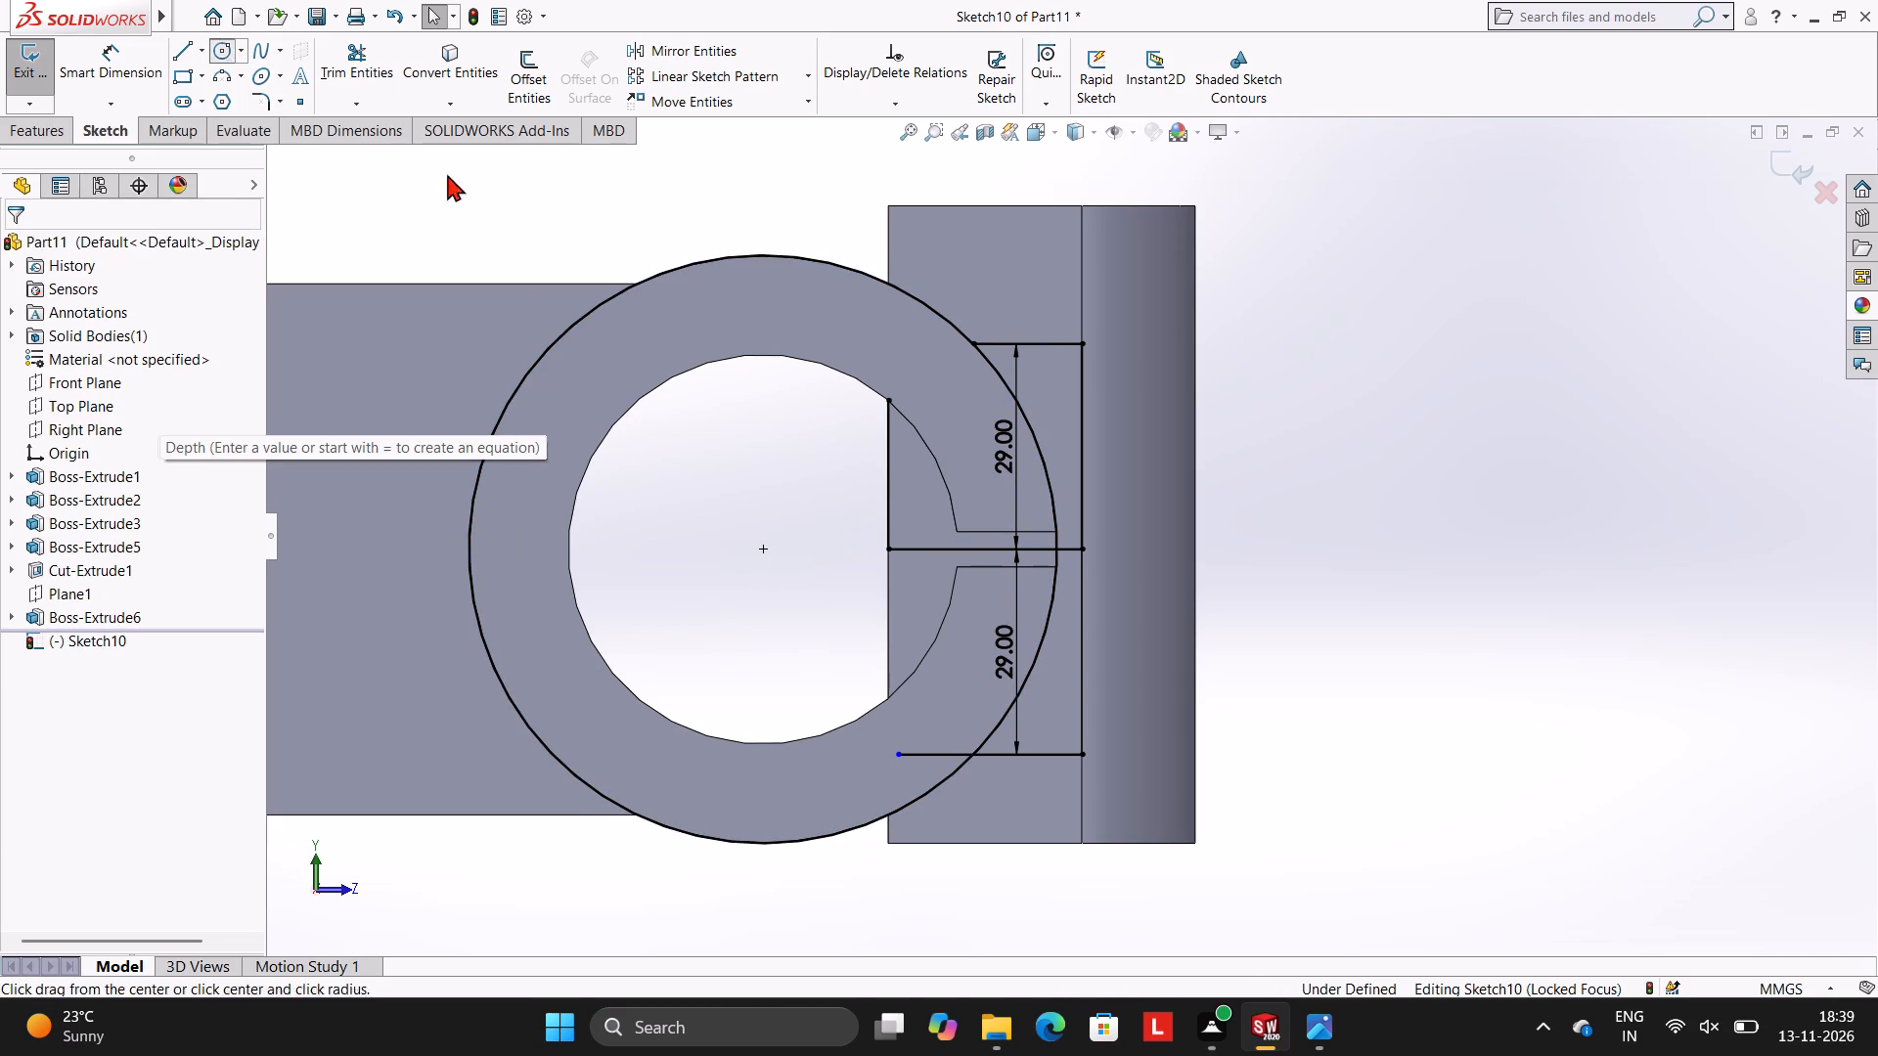
left_click(759, 547)
left_click(931, 443)
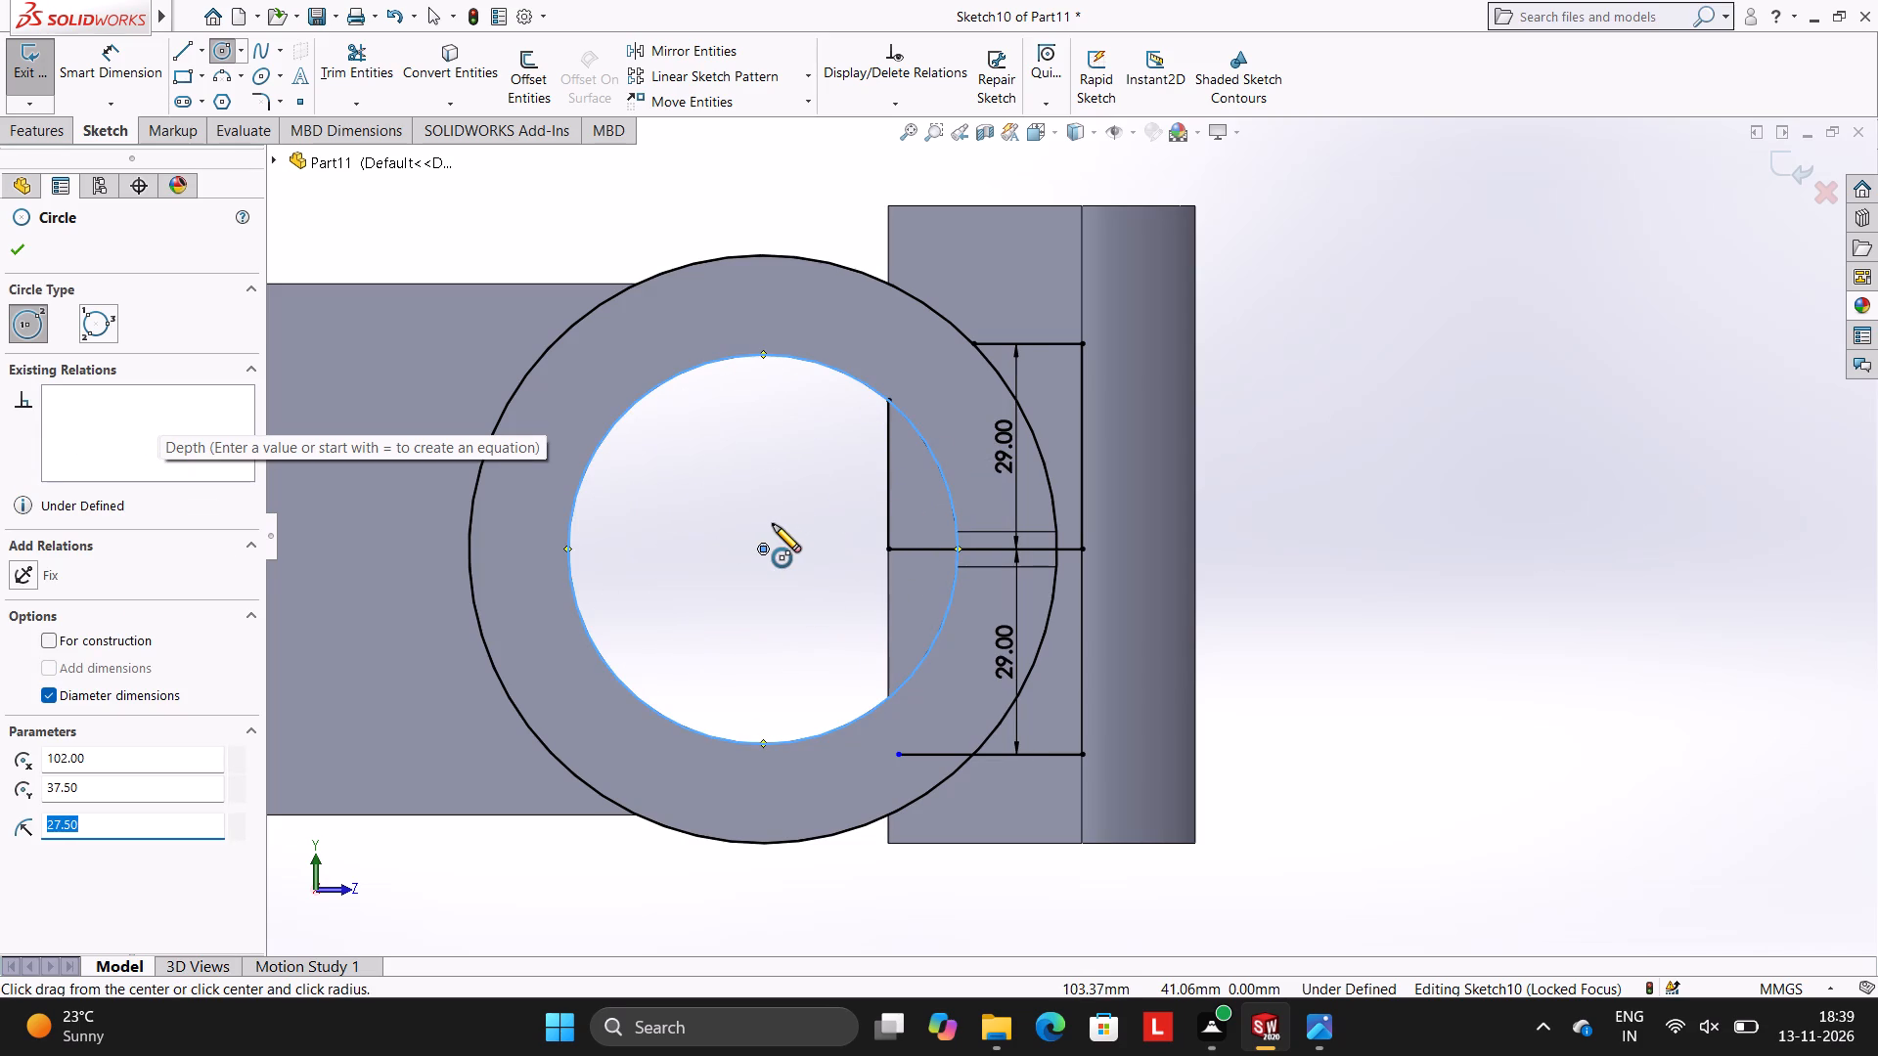
key("Escape")
key("Escape")
key("Escape")
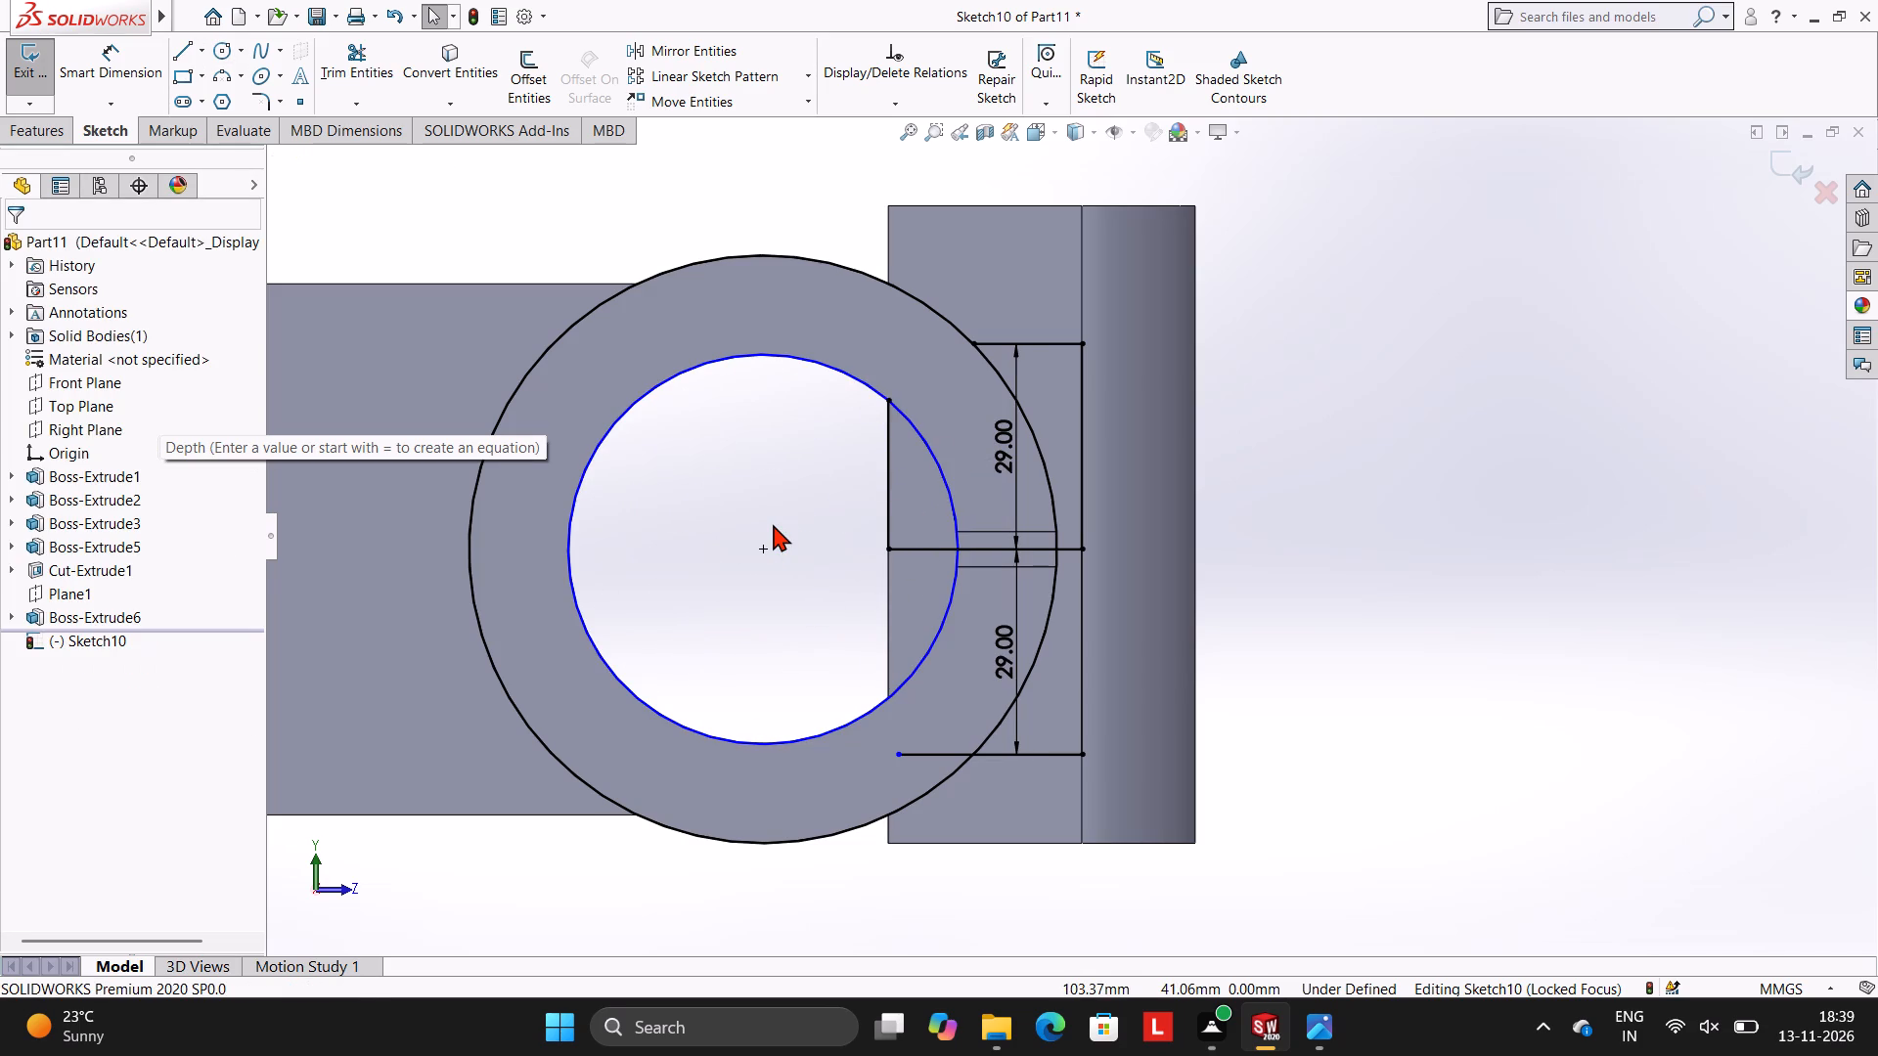
Sketch connected lines from the outer circle around the block's upper end: 10.96 mm up, 43.32 mm across, 19.5 mm down and 16 mm back.
left_click(343, 72)
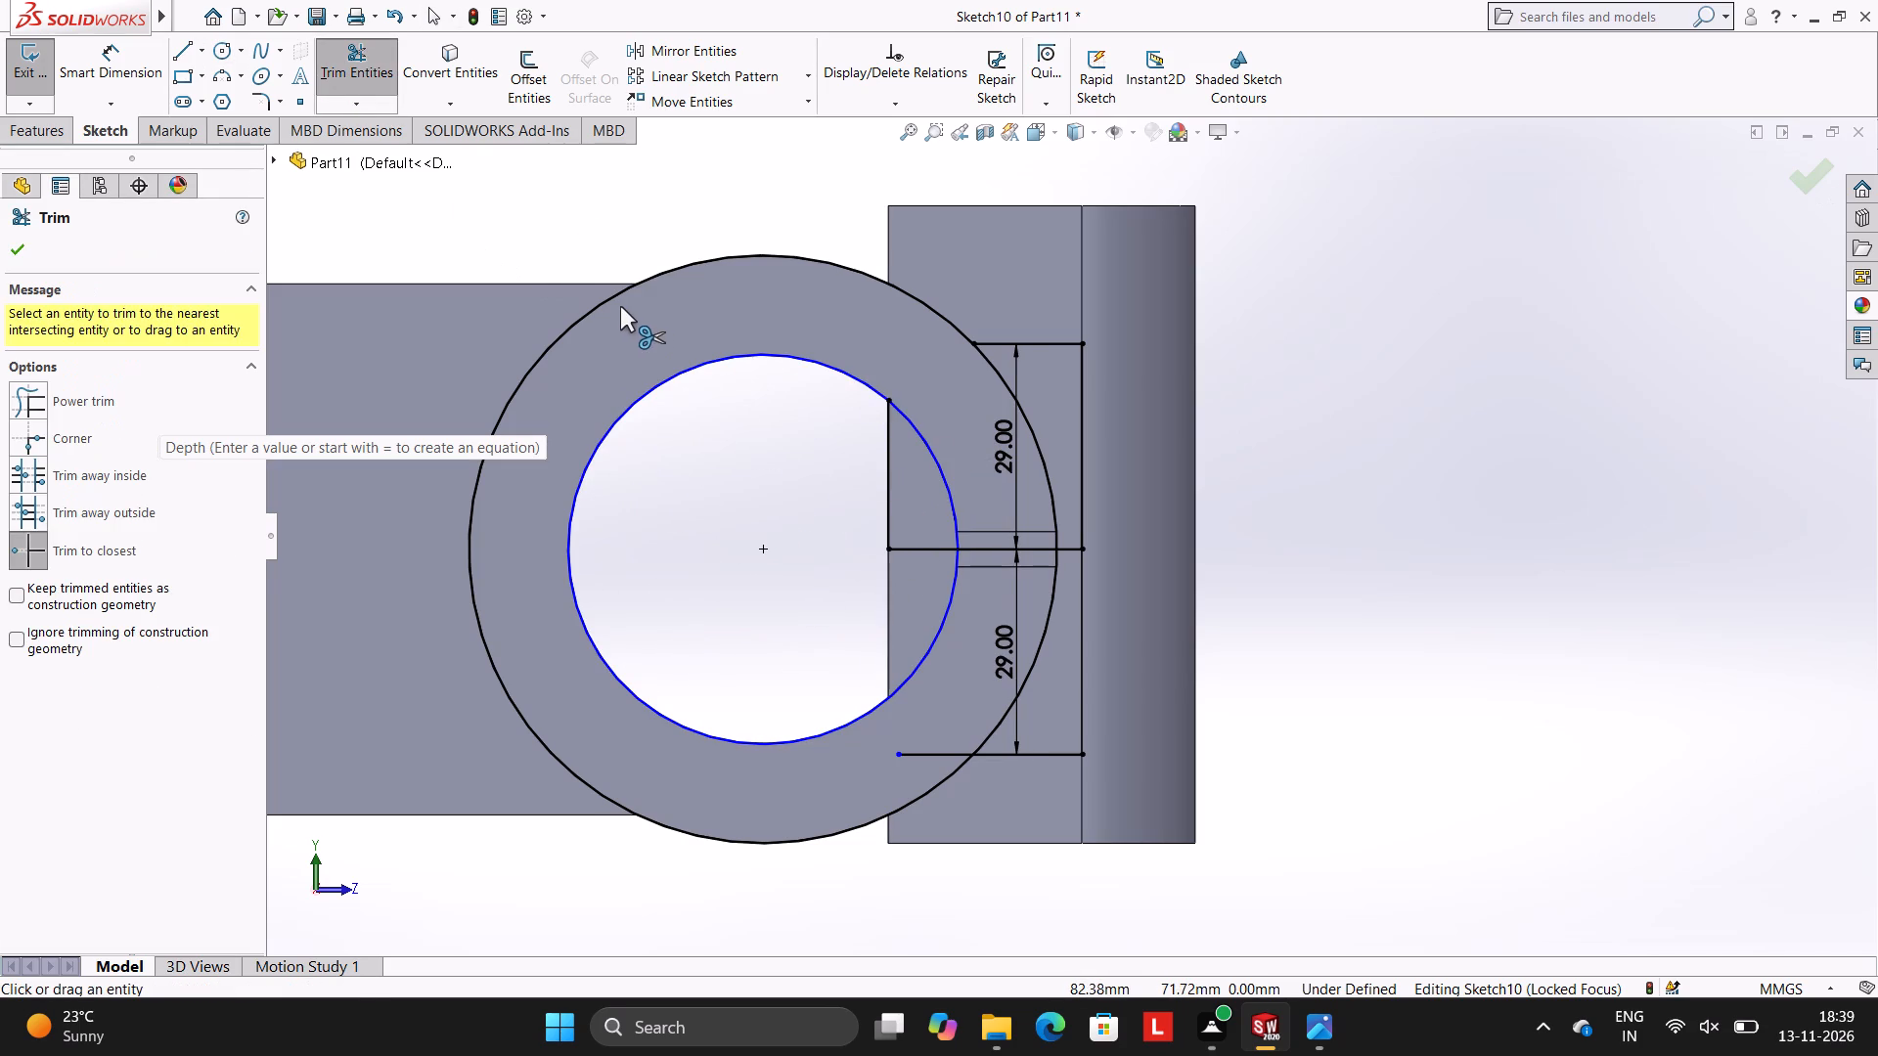
left_click(183, 53)
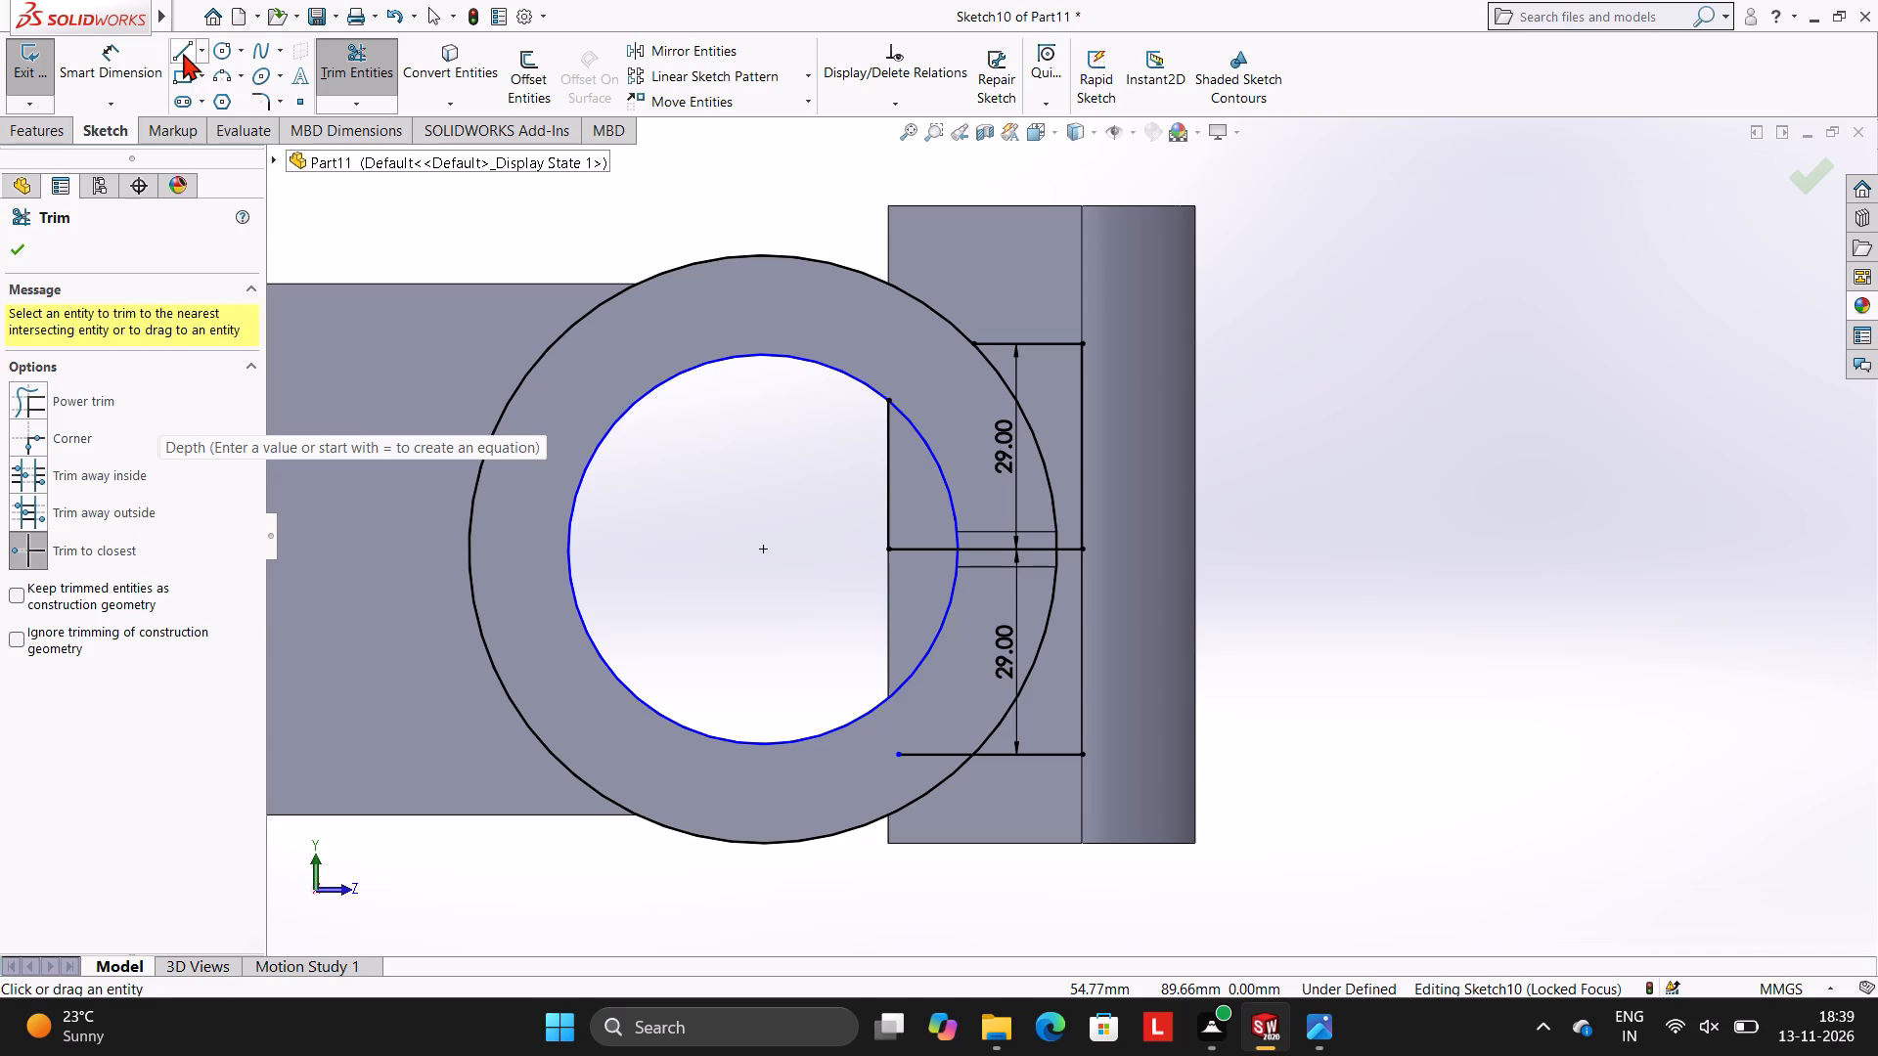
scroll(904, 354, "up", 2)
scroll(904, 354, "down", 2)
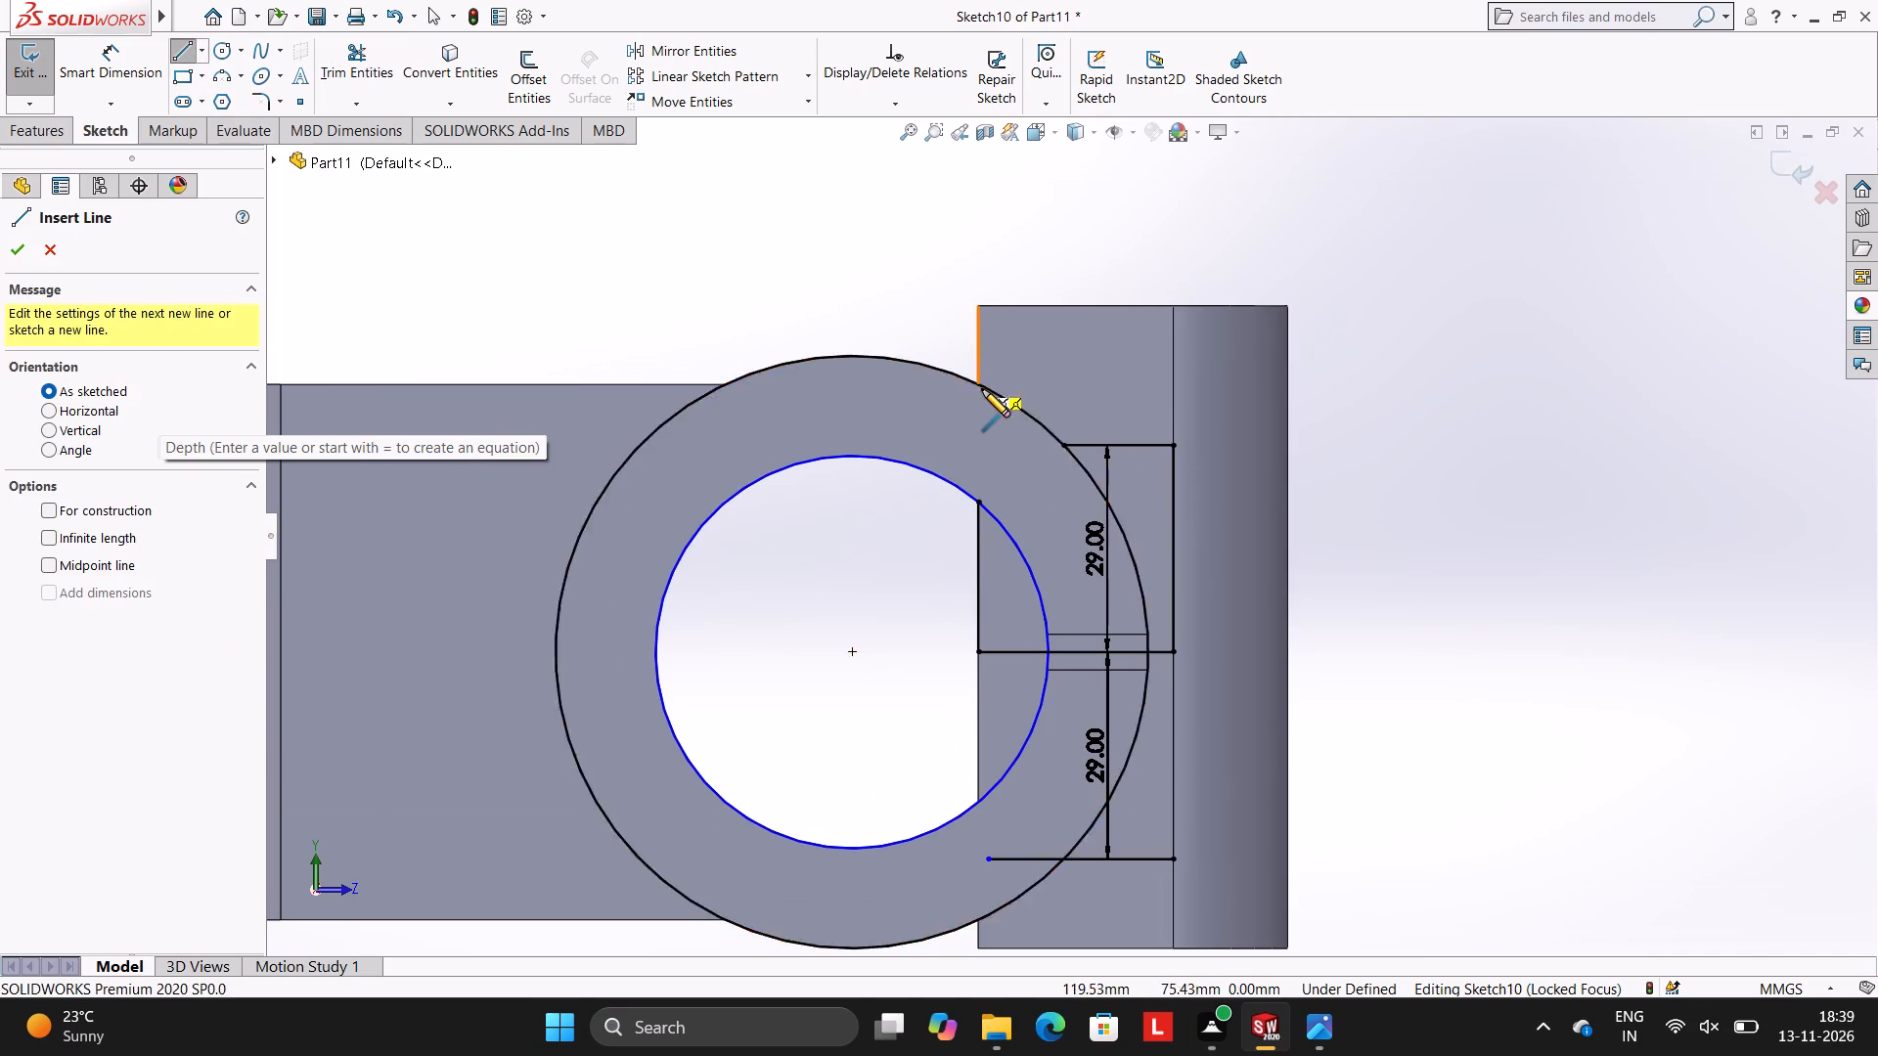
left_click(977, 385)
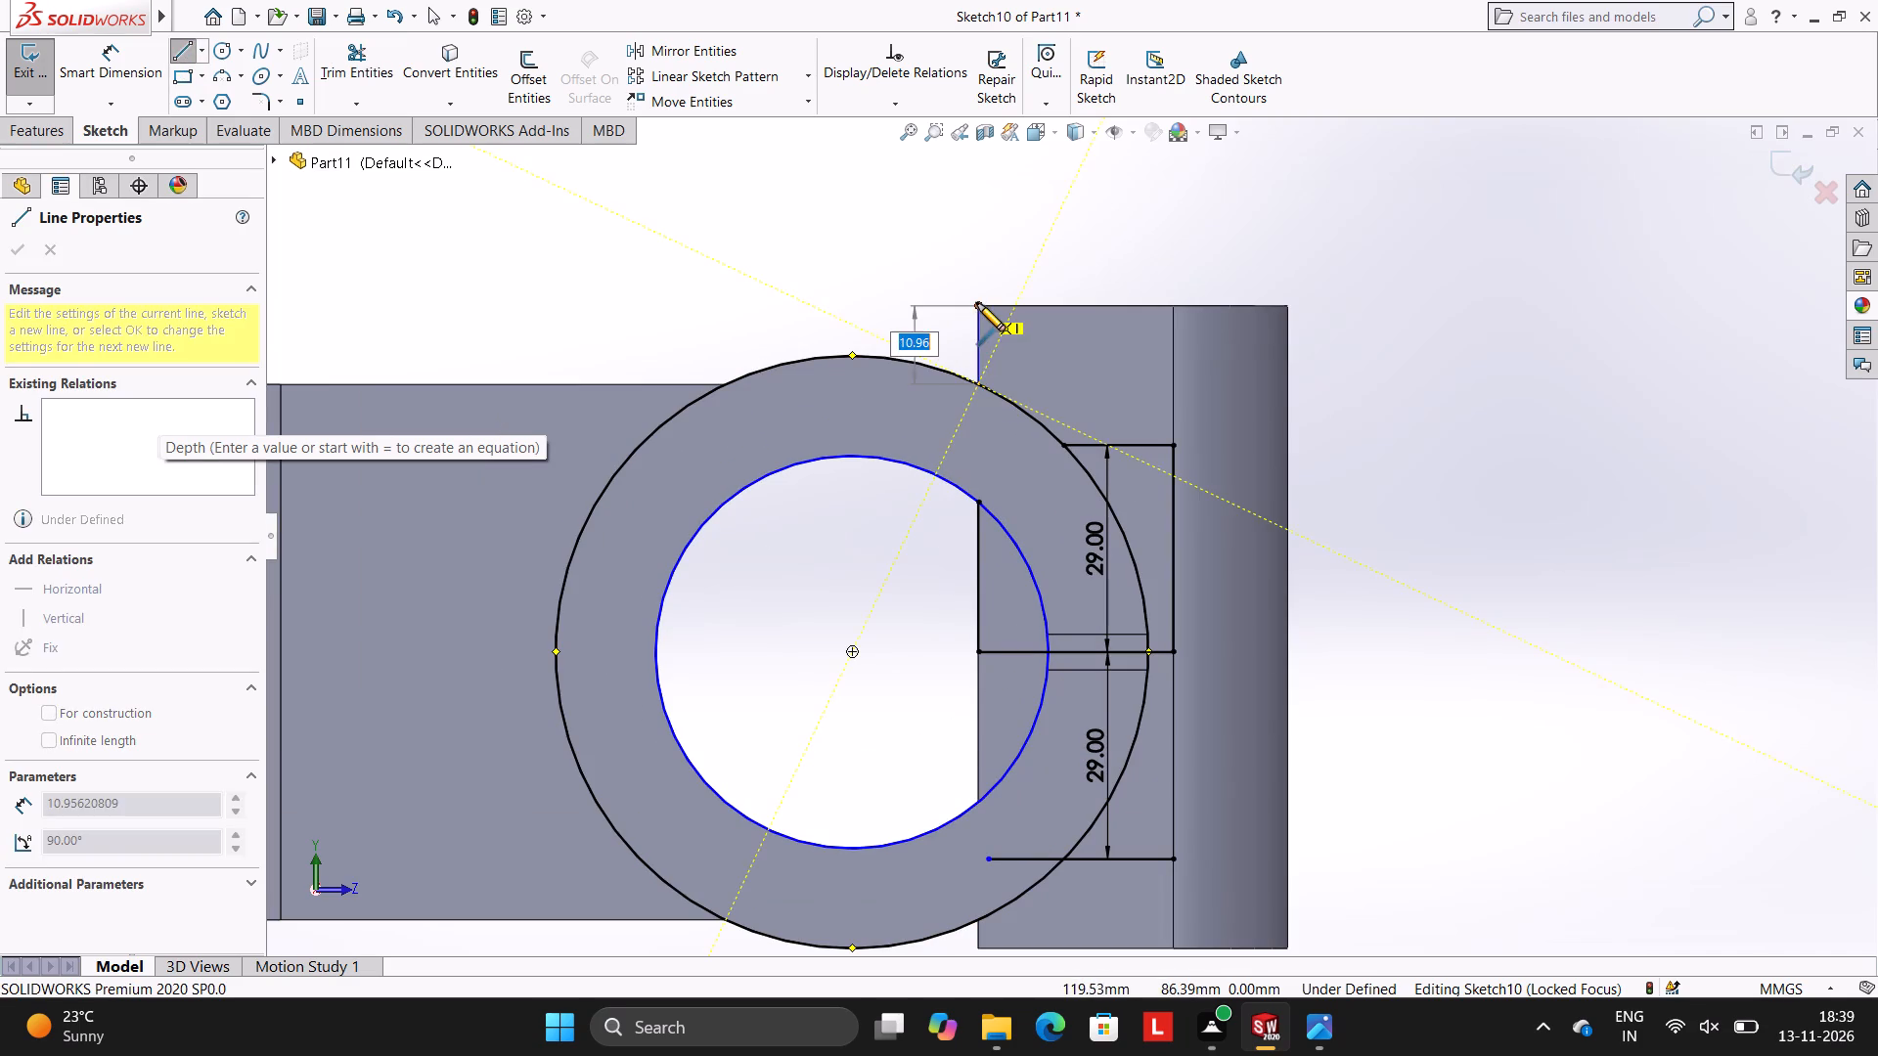
left_click(977, 303)
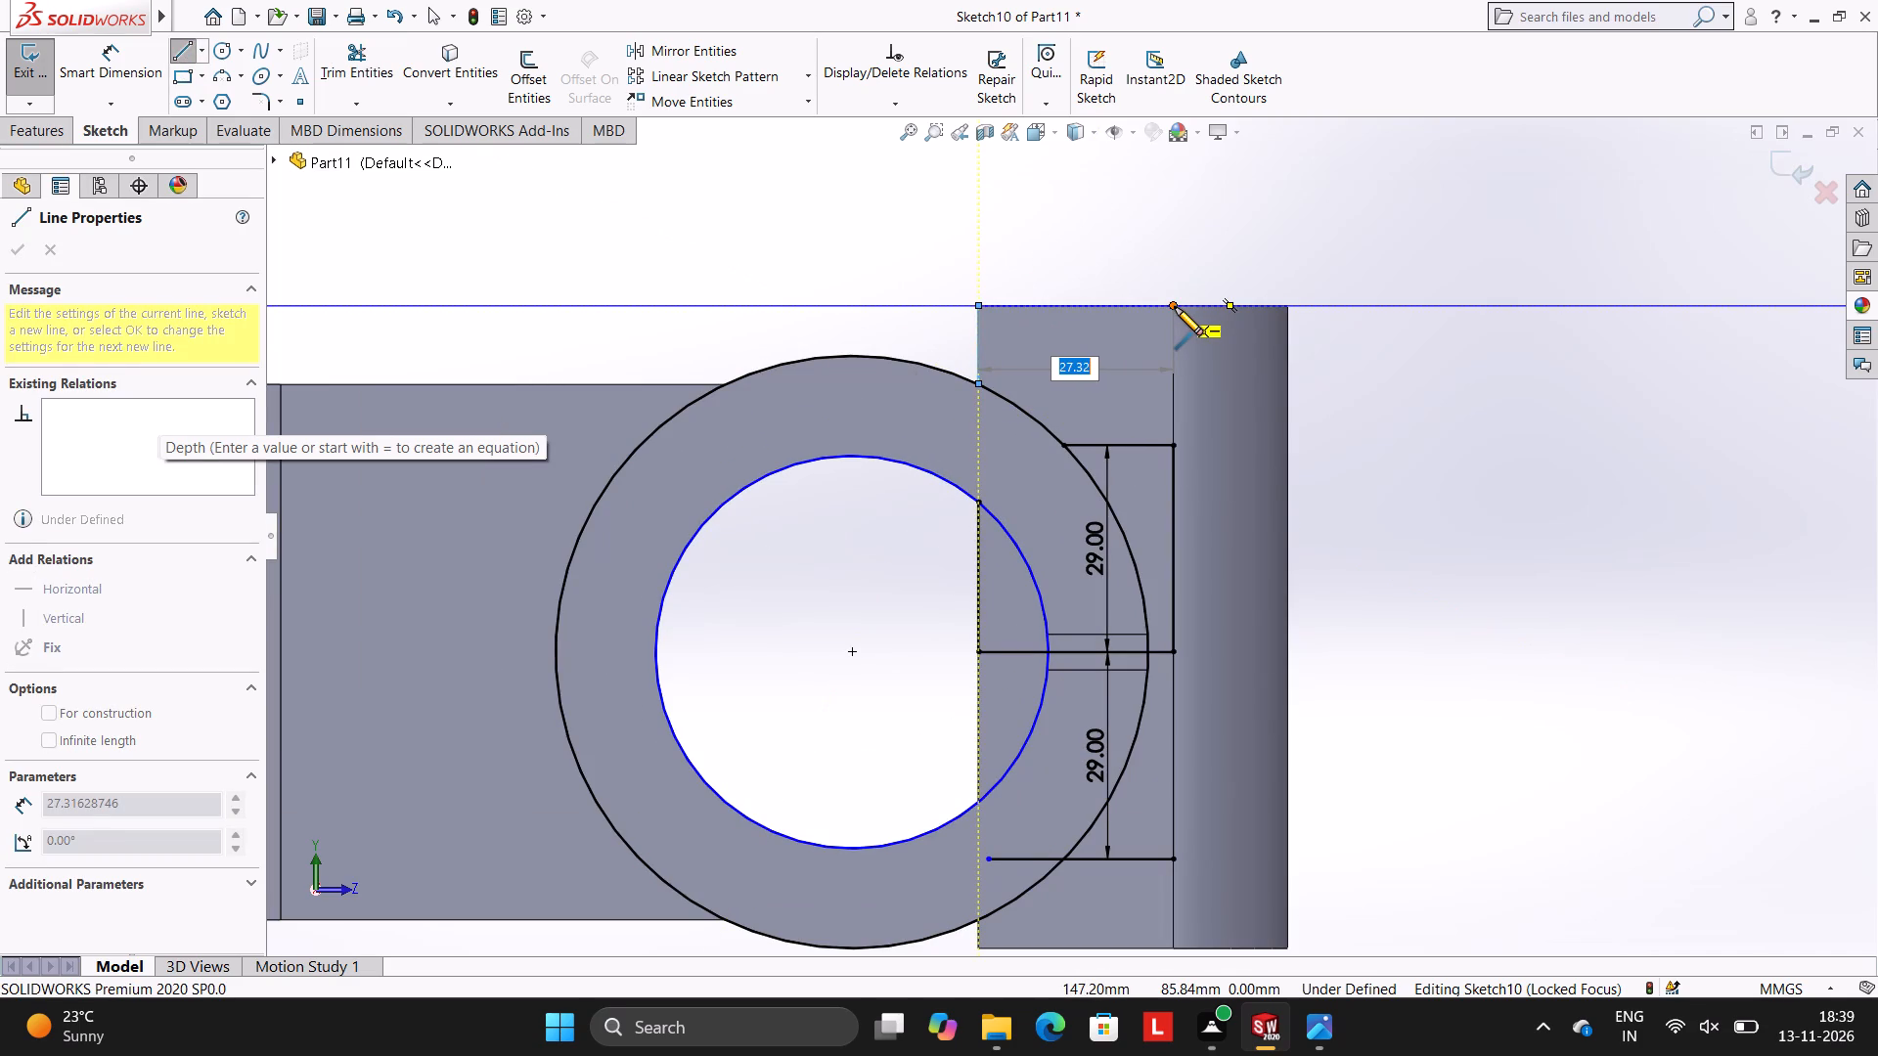
left_click(1285, 309)
left_click(1288, 443)
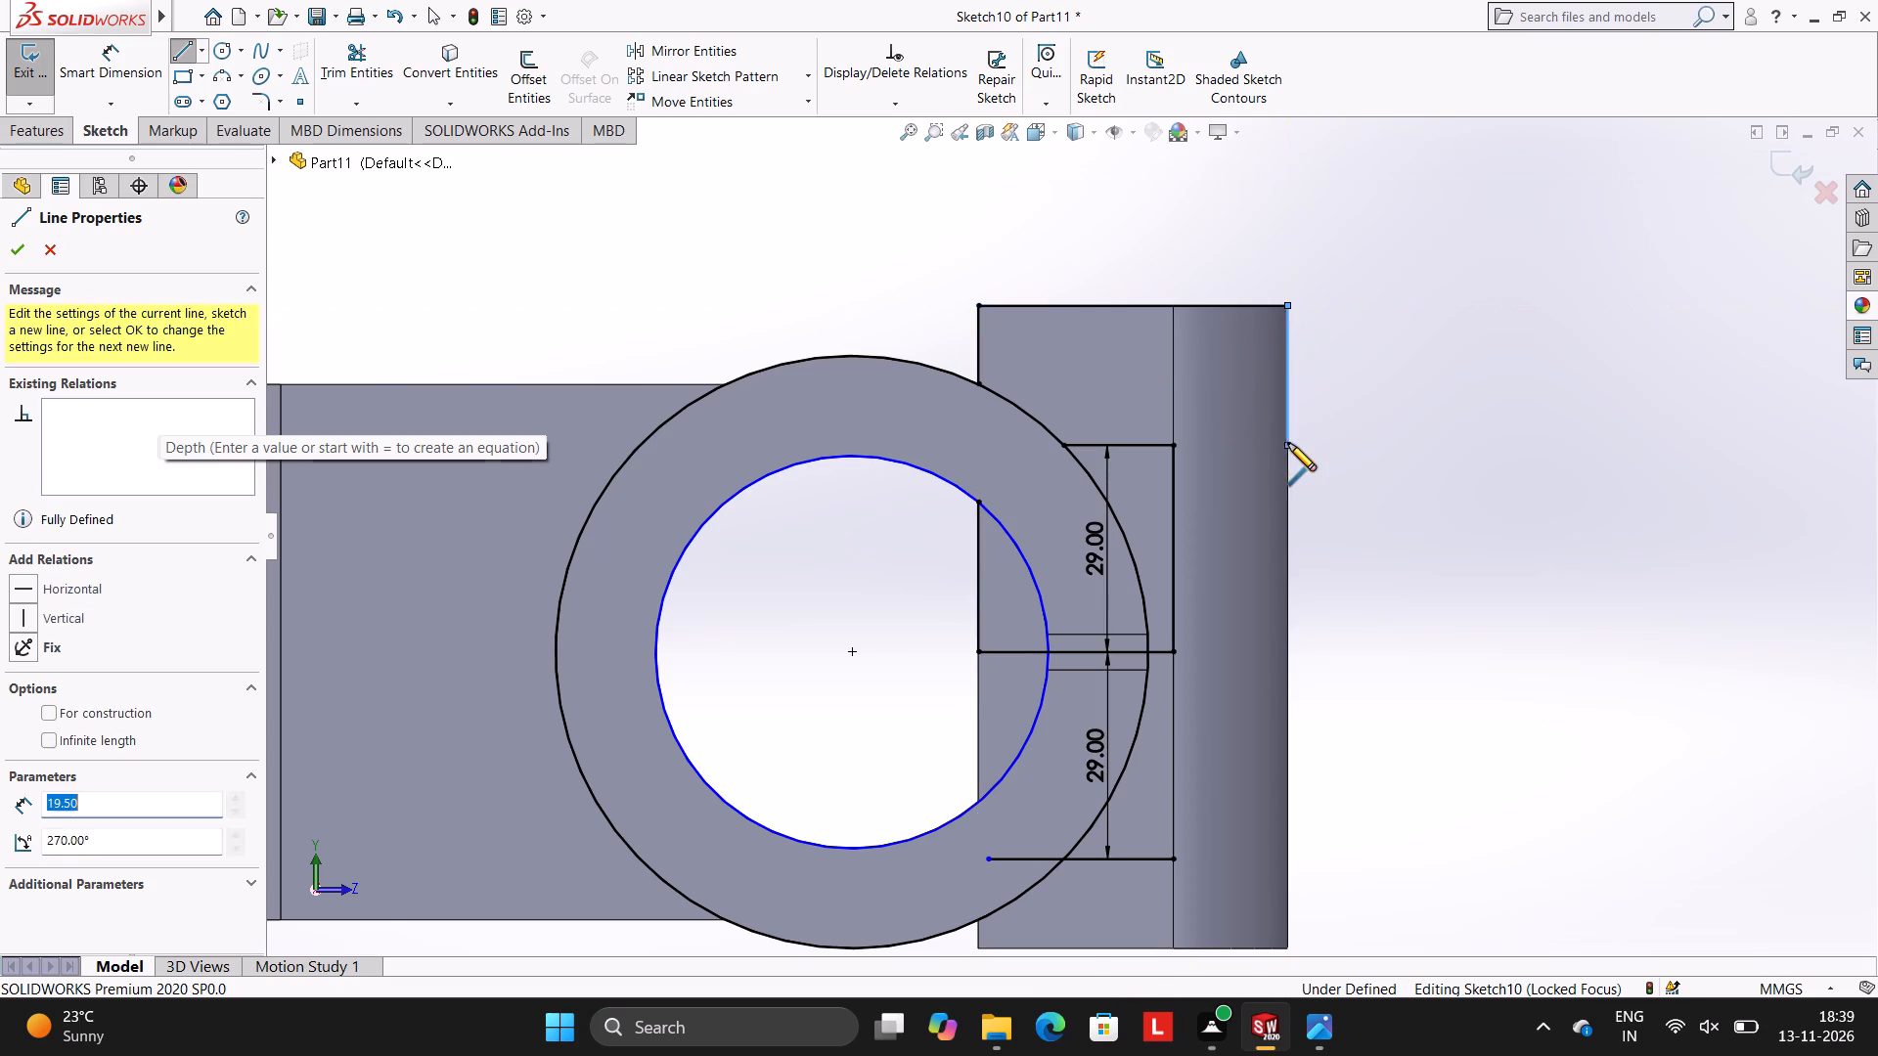
left_click(1172, 446)
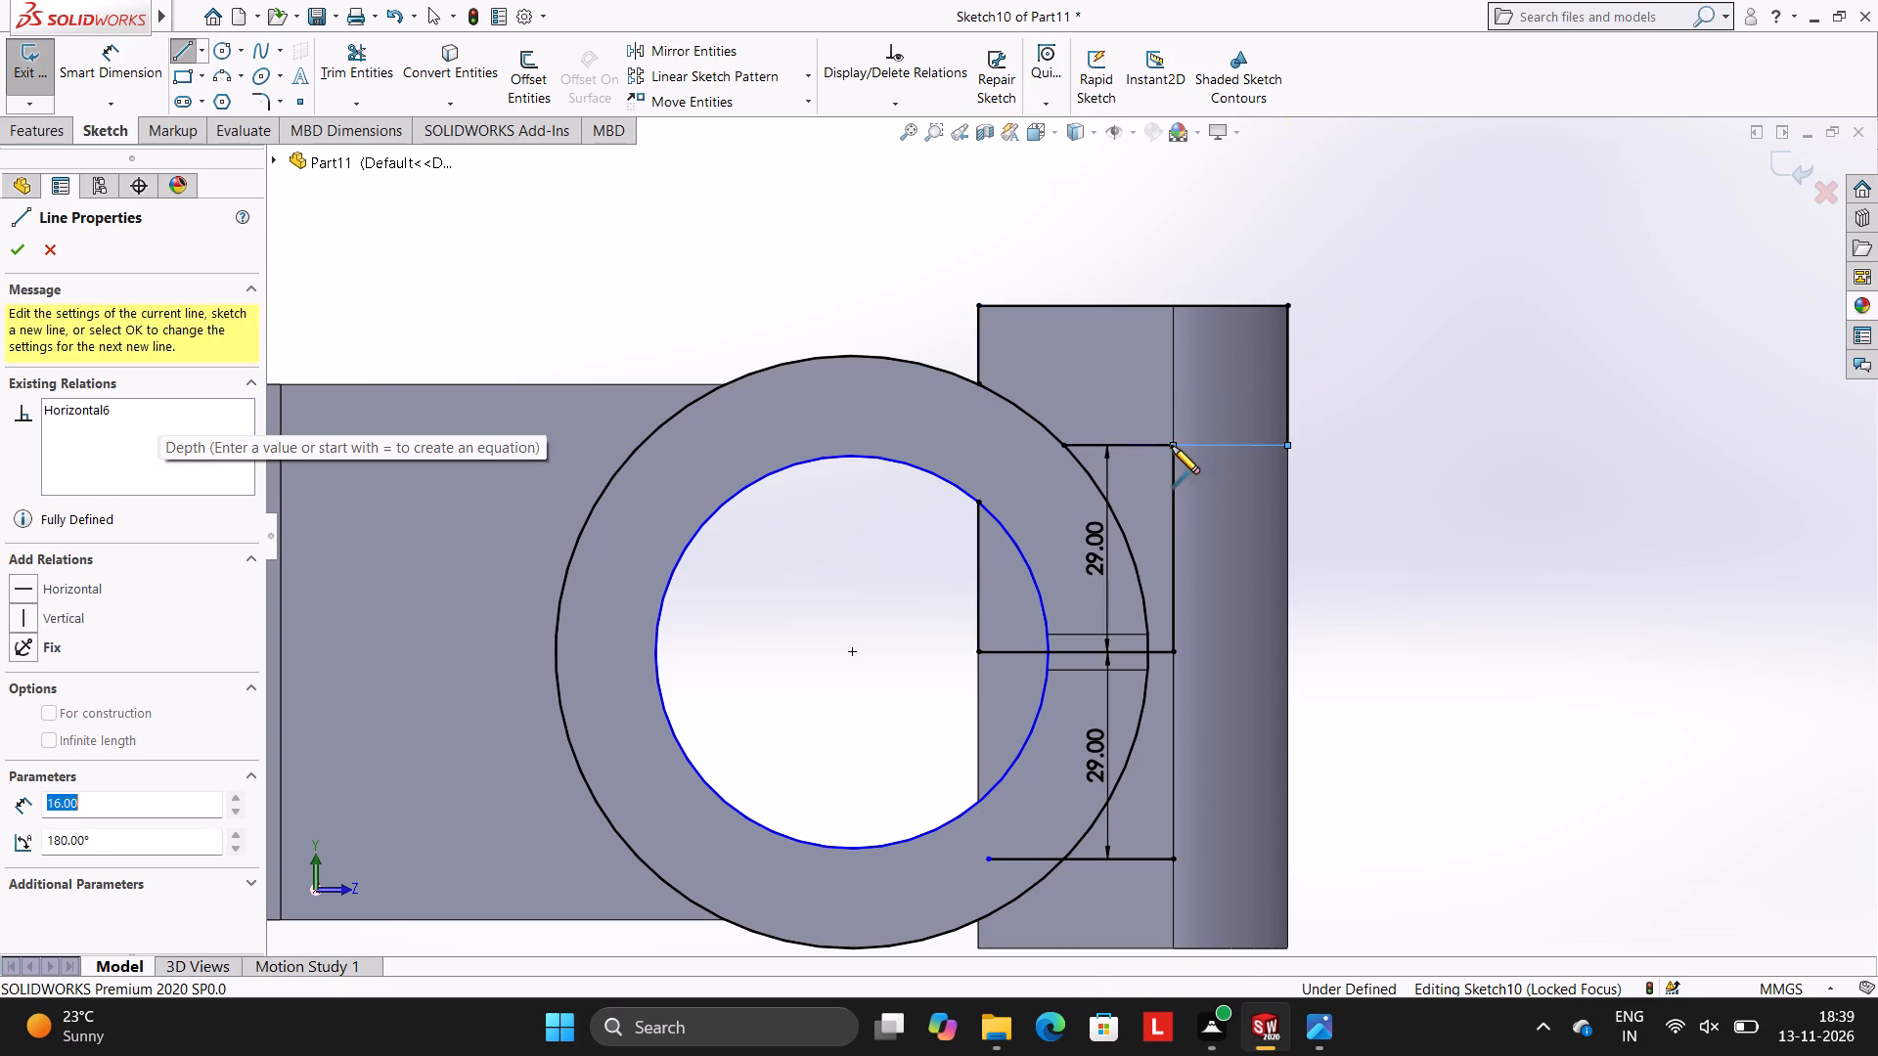
key("Escape")
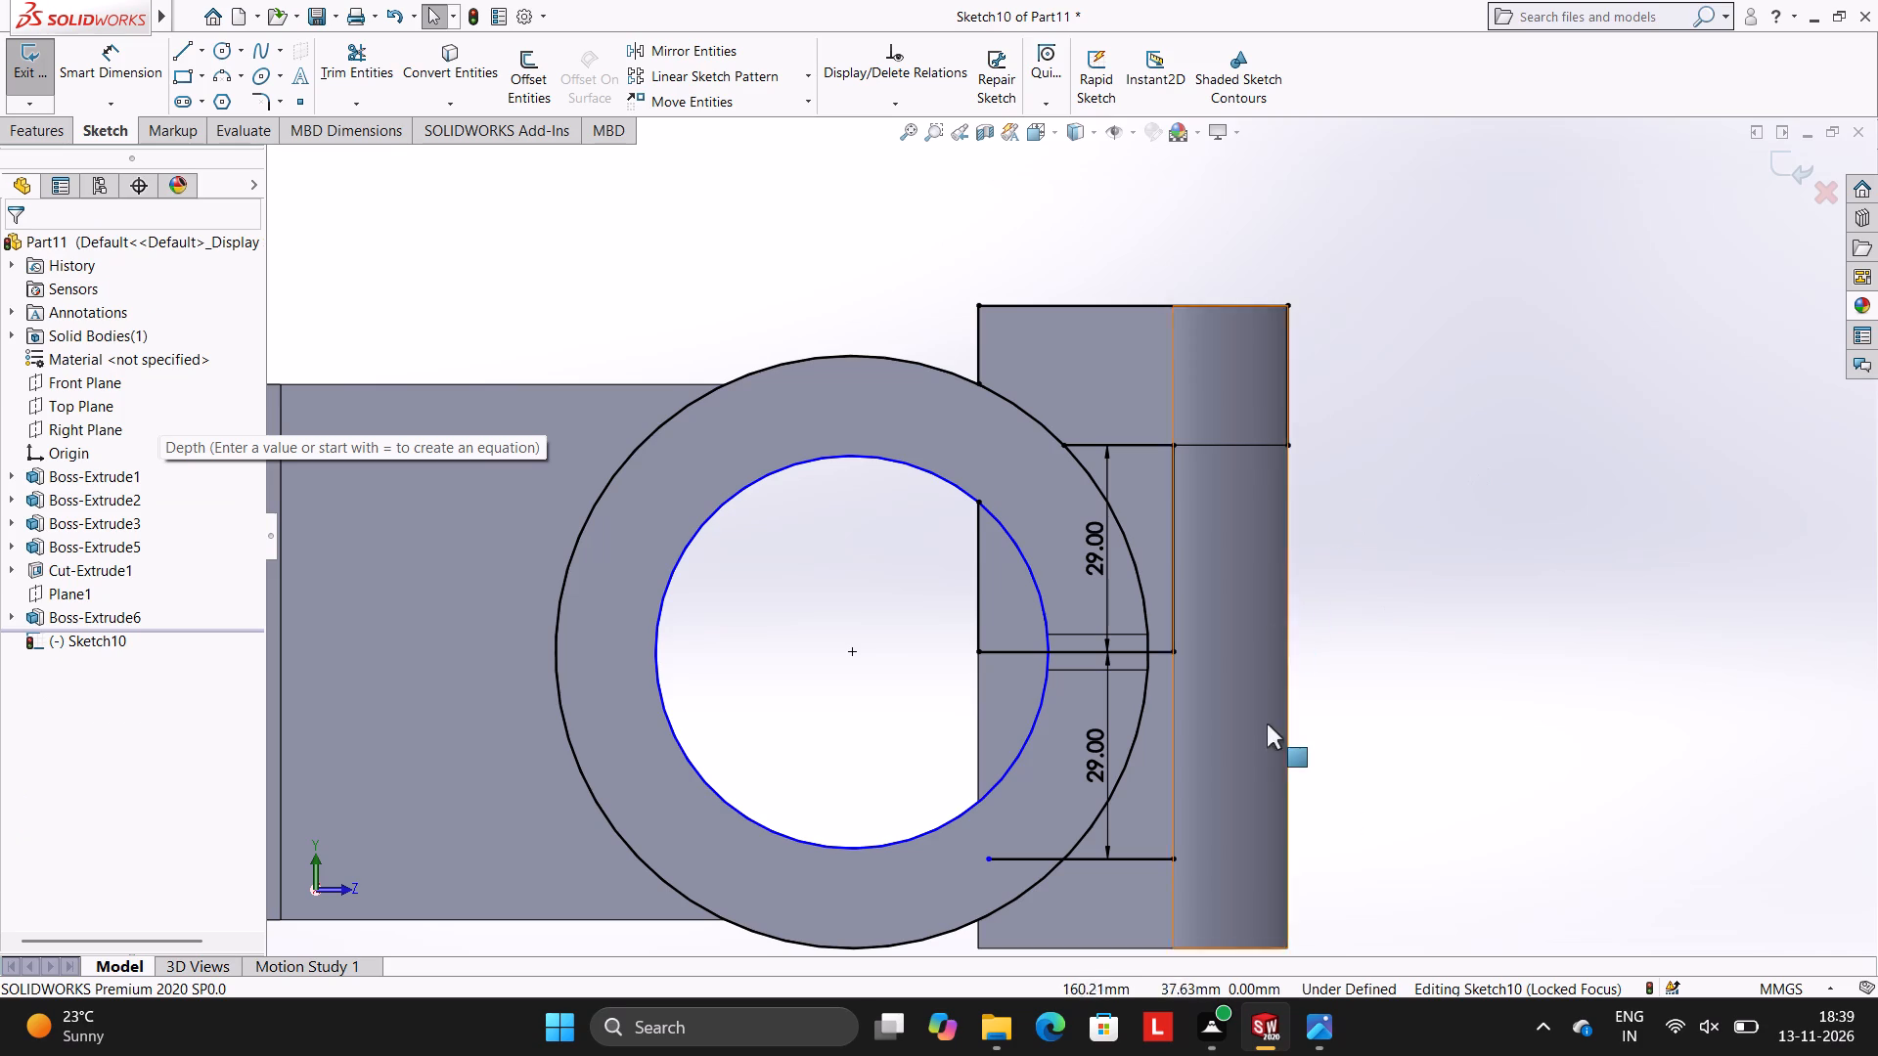
Trim the end of the lower horizontal line that extends inside the boss's outer circle.
scroll(1374, 826, "up", 2)
scroll(1372, 770, "down", 1)
left_click(370, 84)
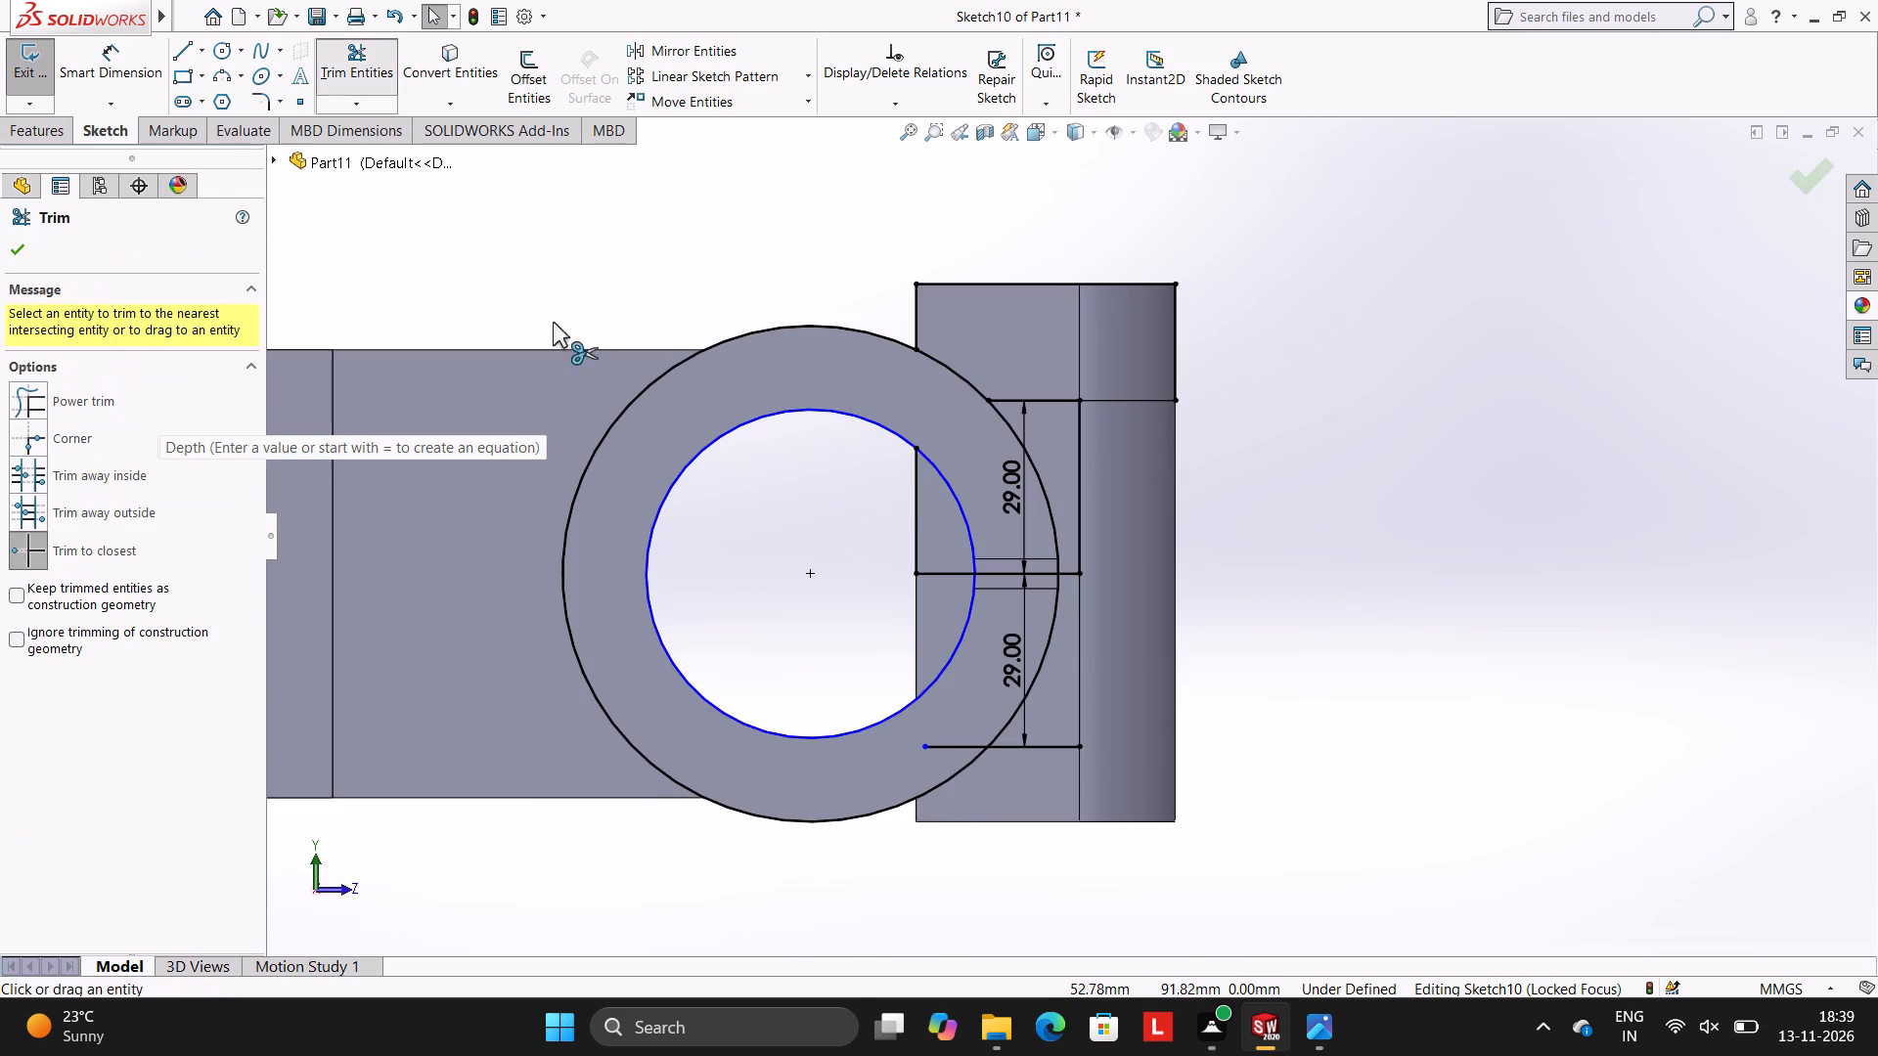
left_click(949, 747)
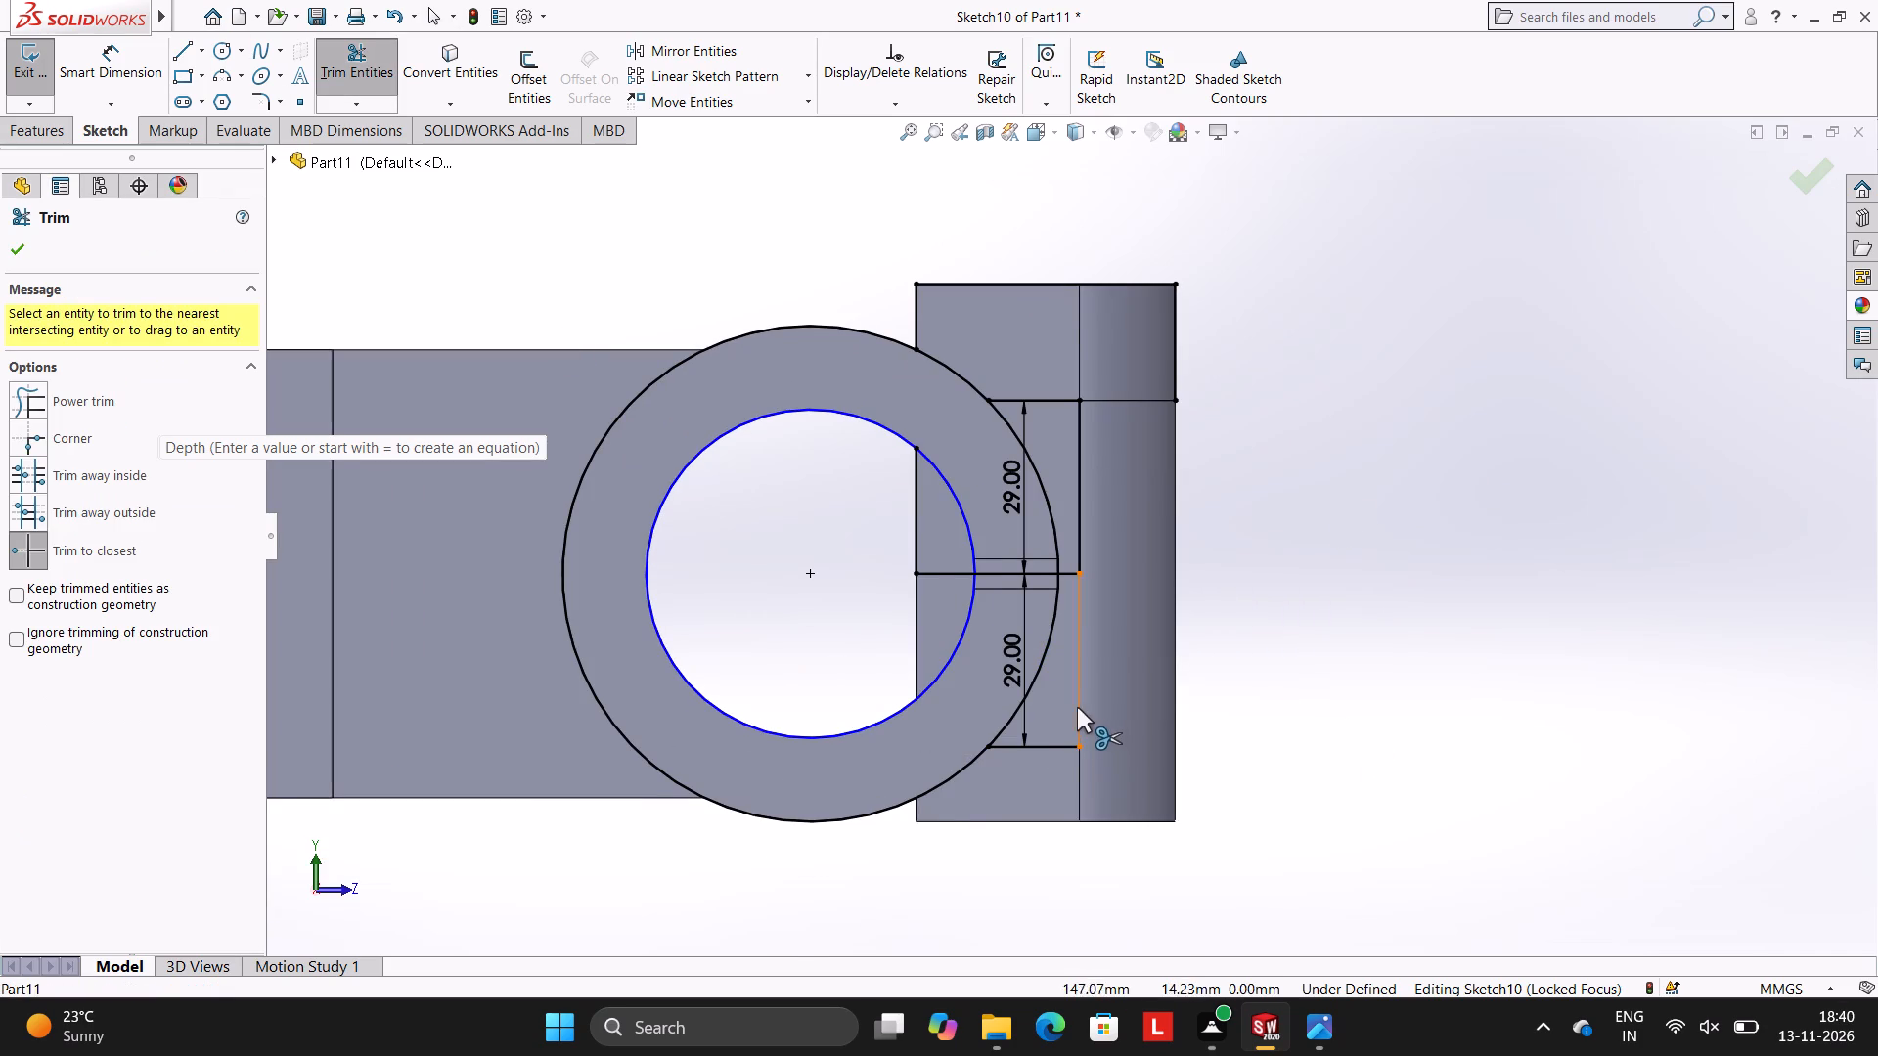
Sketch connected lines around the block's lower end: 16 mm across, 12.5 mm down, 43.32 mm back and about 9 mm up past the outer circle.
scroll(1056, 699, "up", 1)
left_click(177, 41)
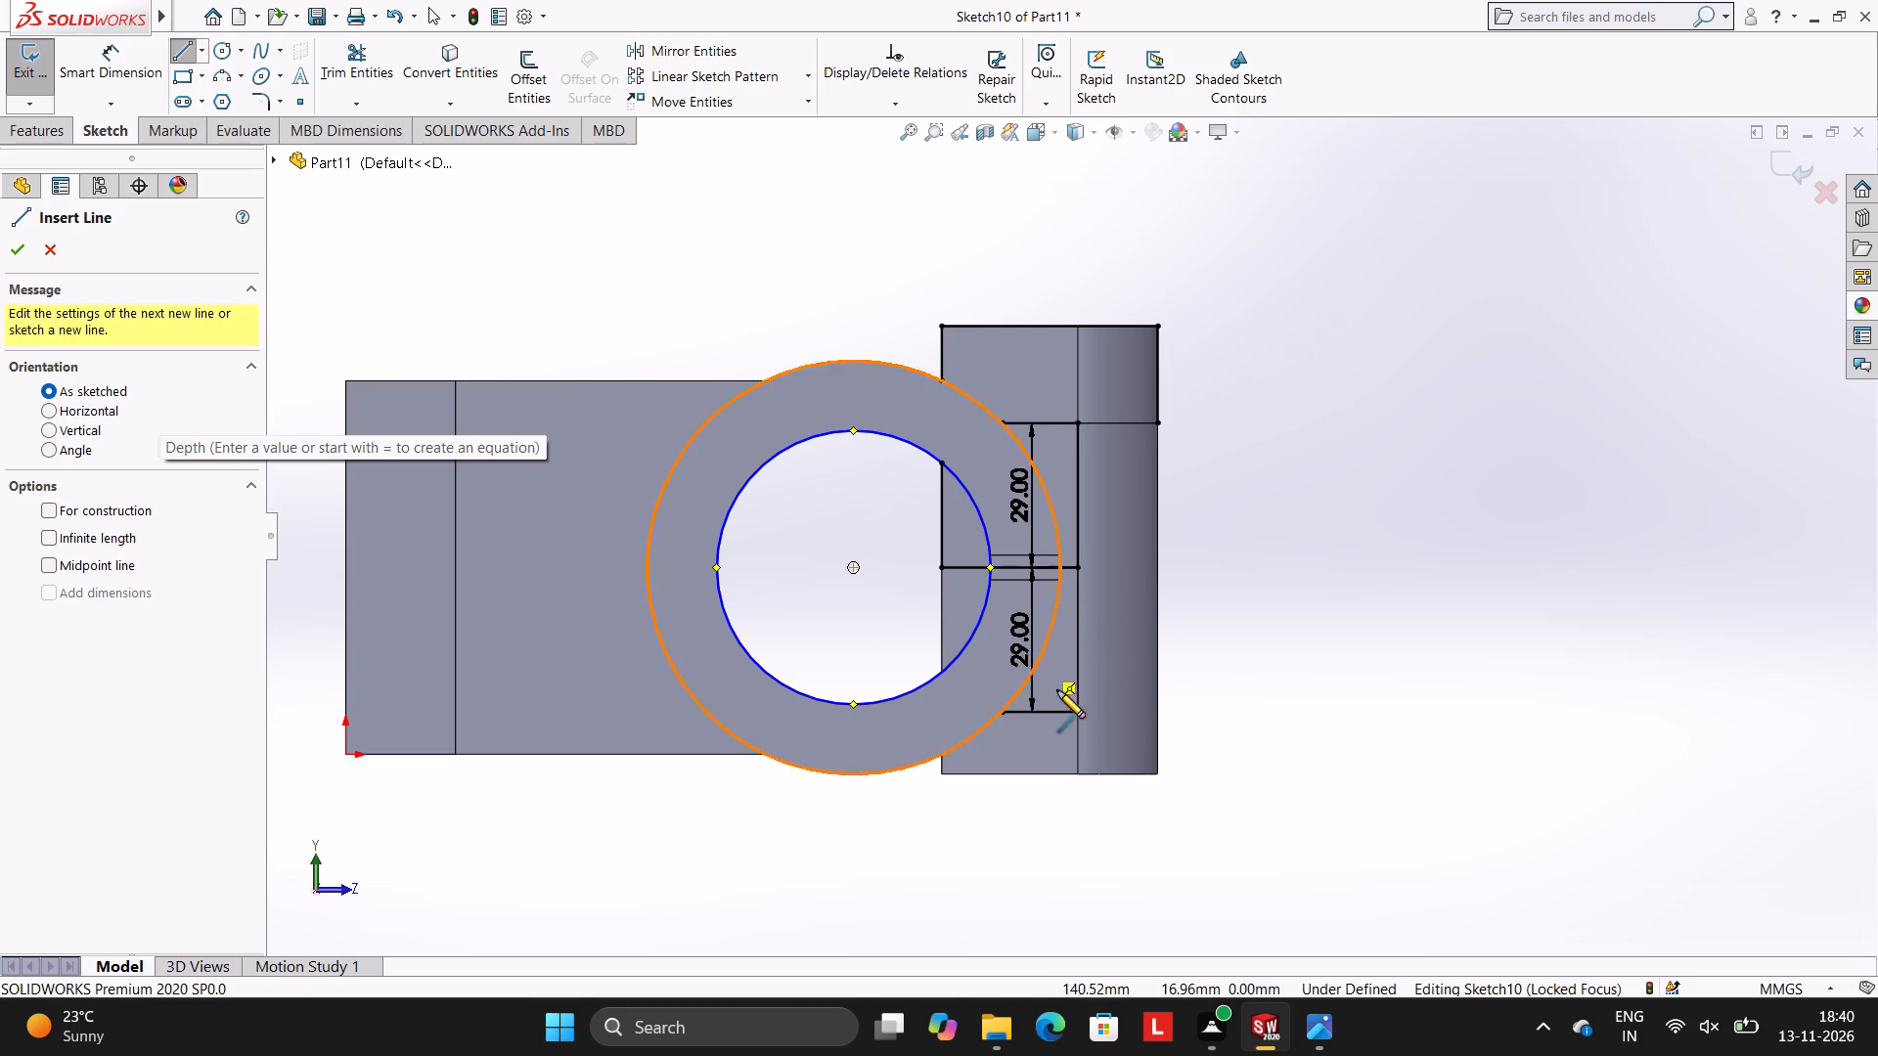
left_click(1078, 711)
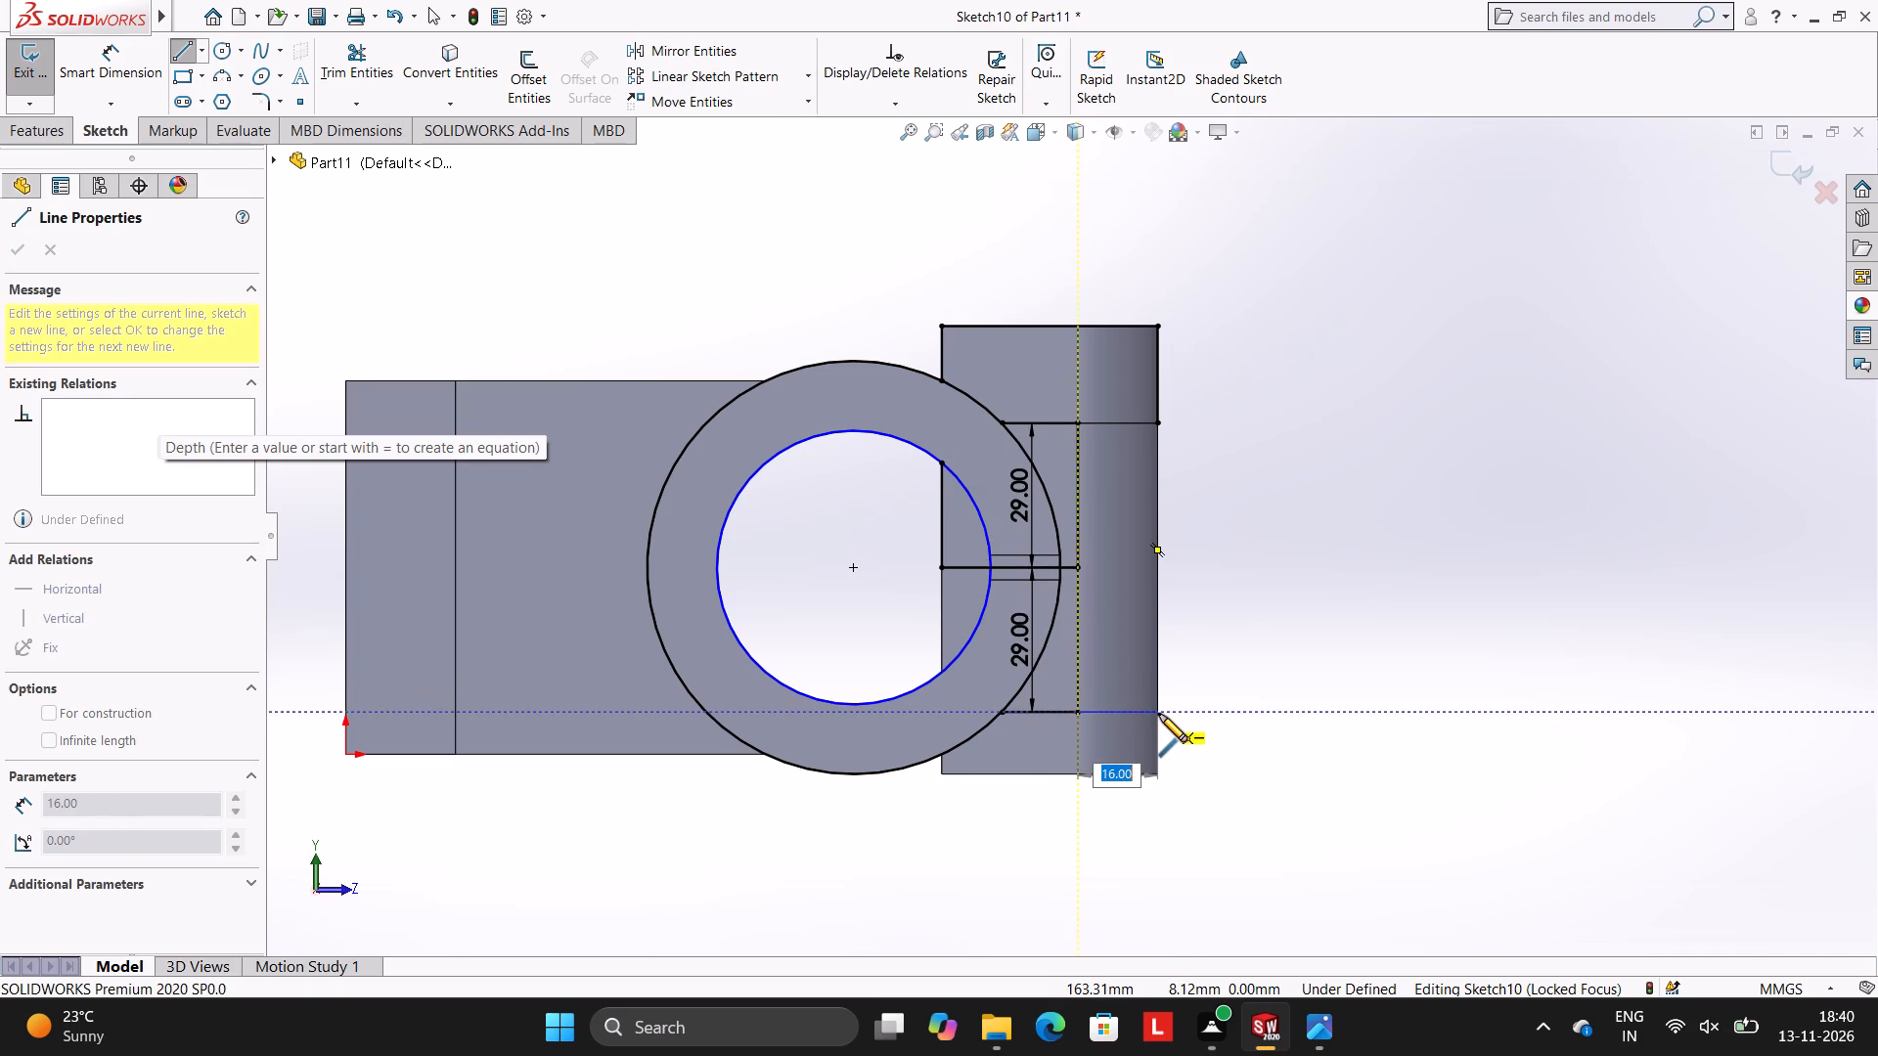
left_click(1159, 714)
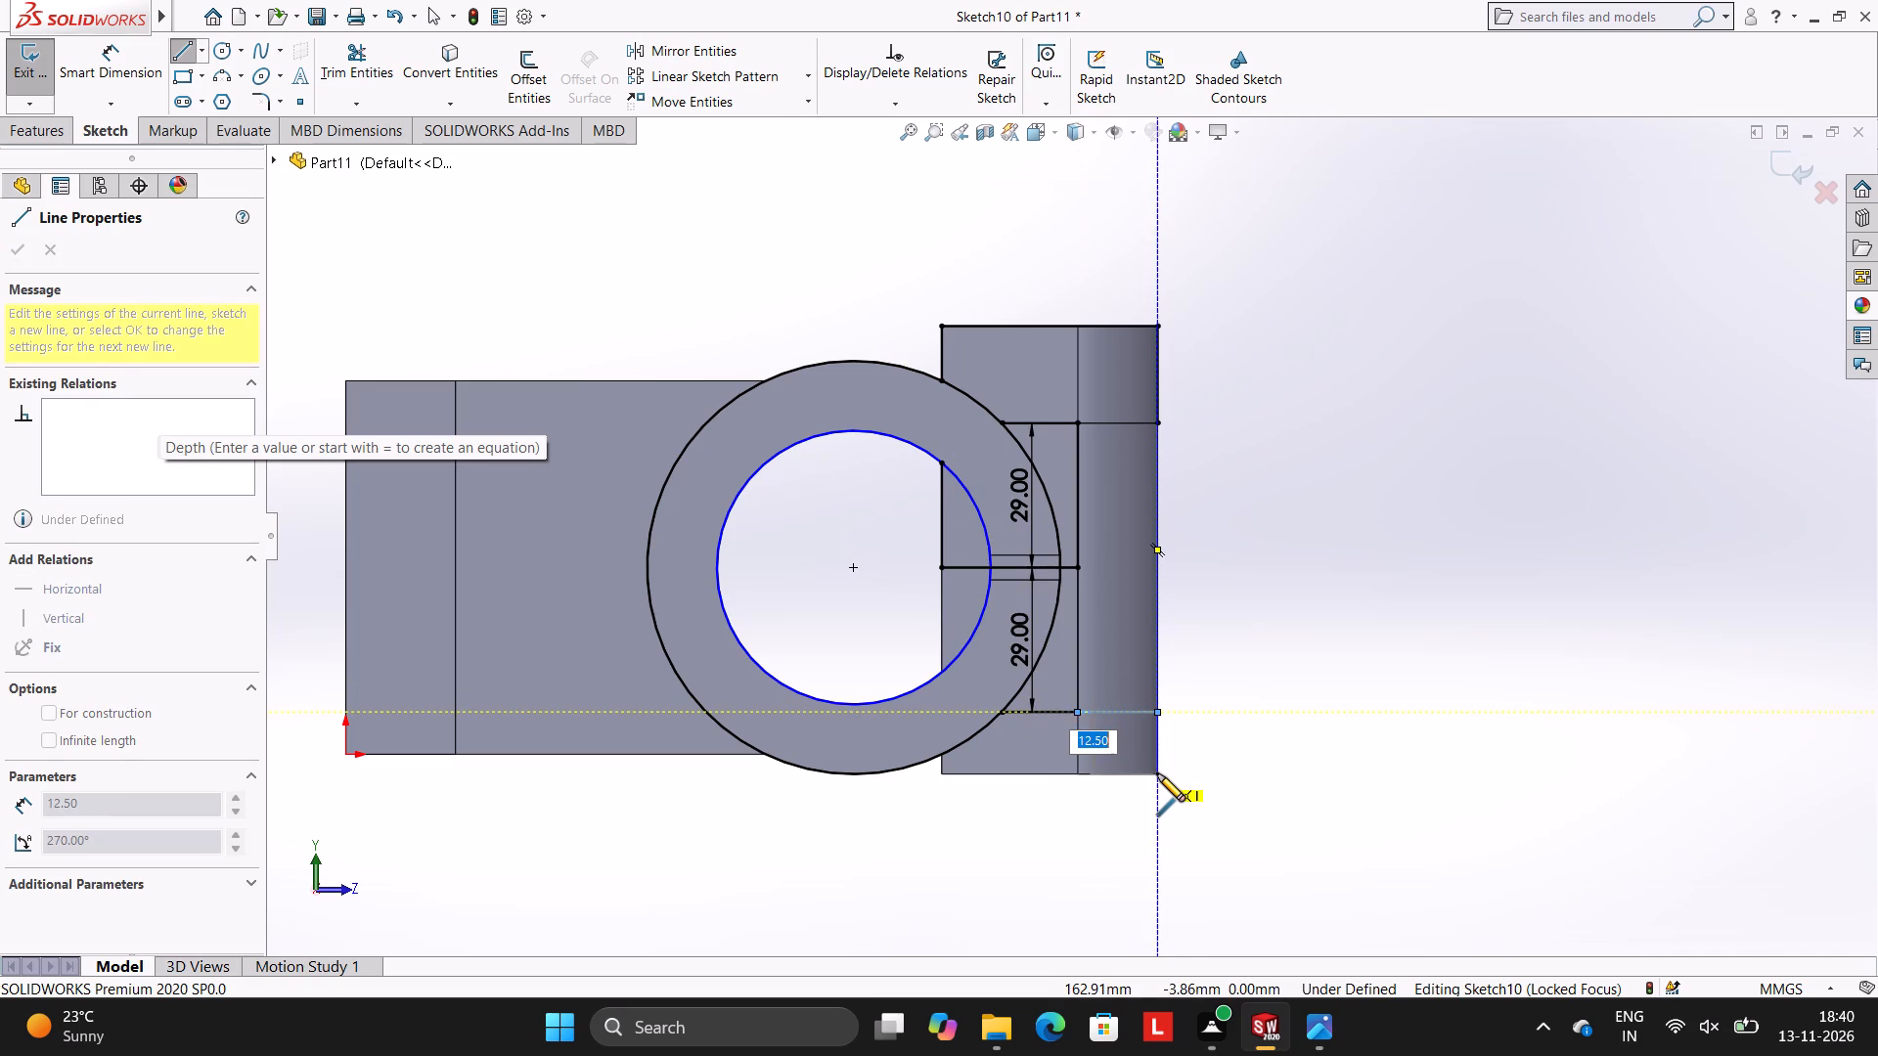
left_click(1157, 774)
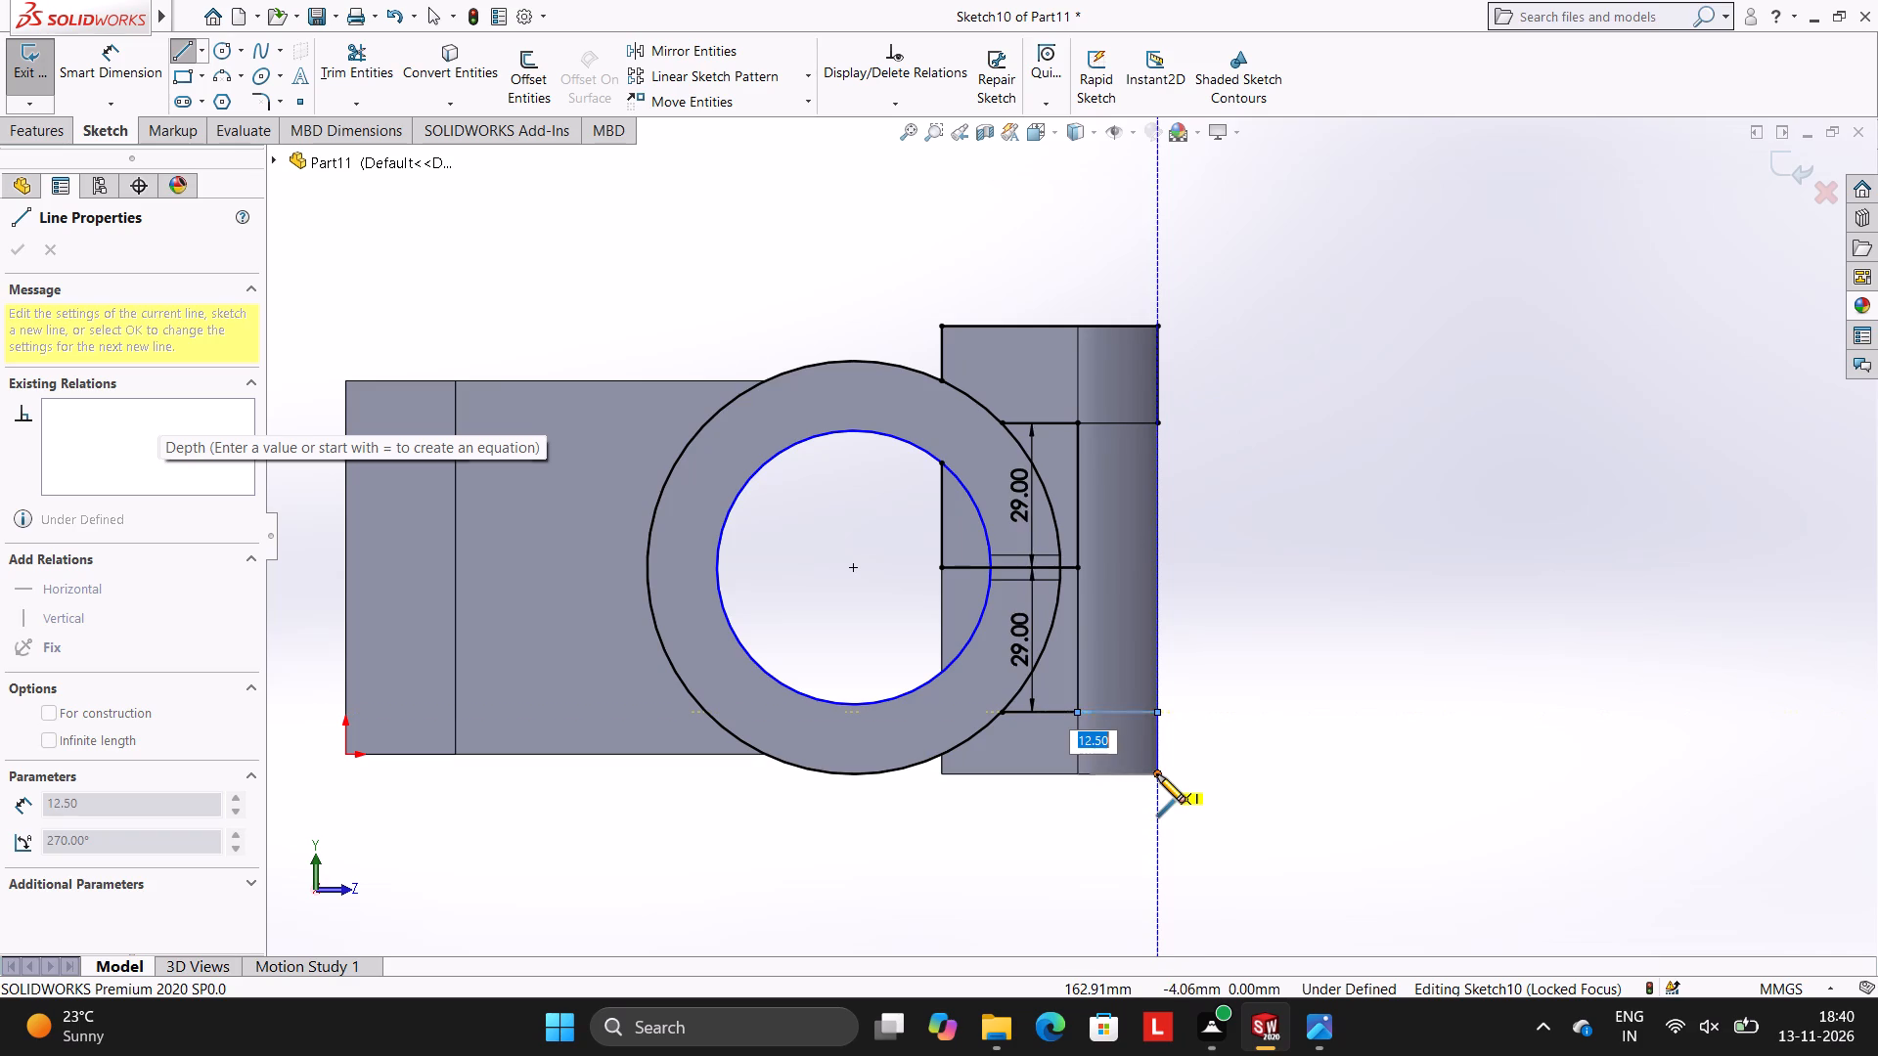
left_click(939, 775)
left_click(940, 728)
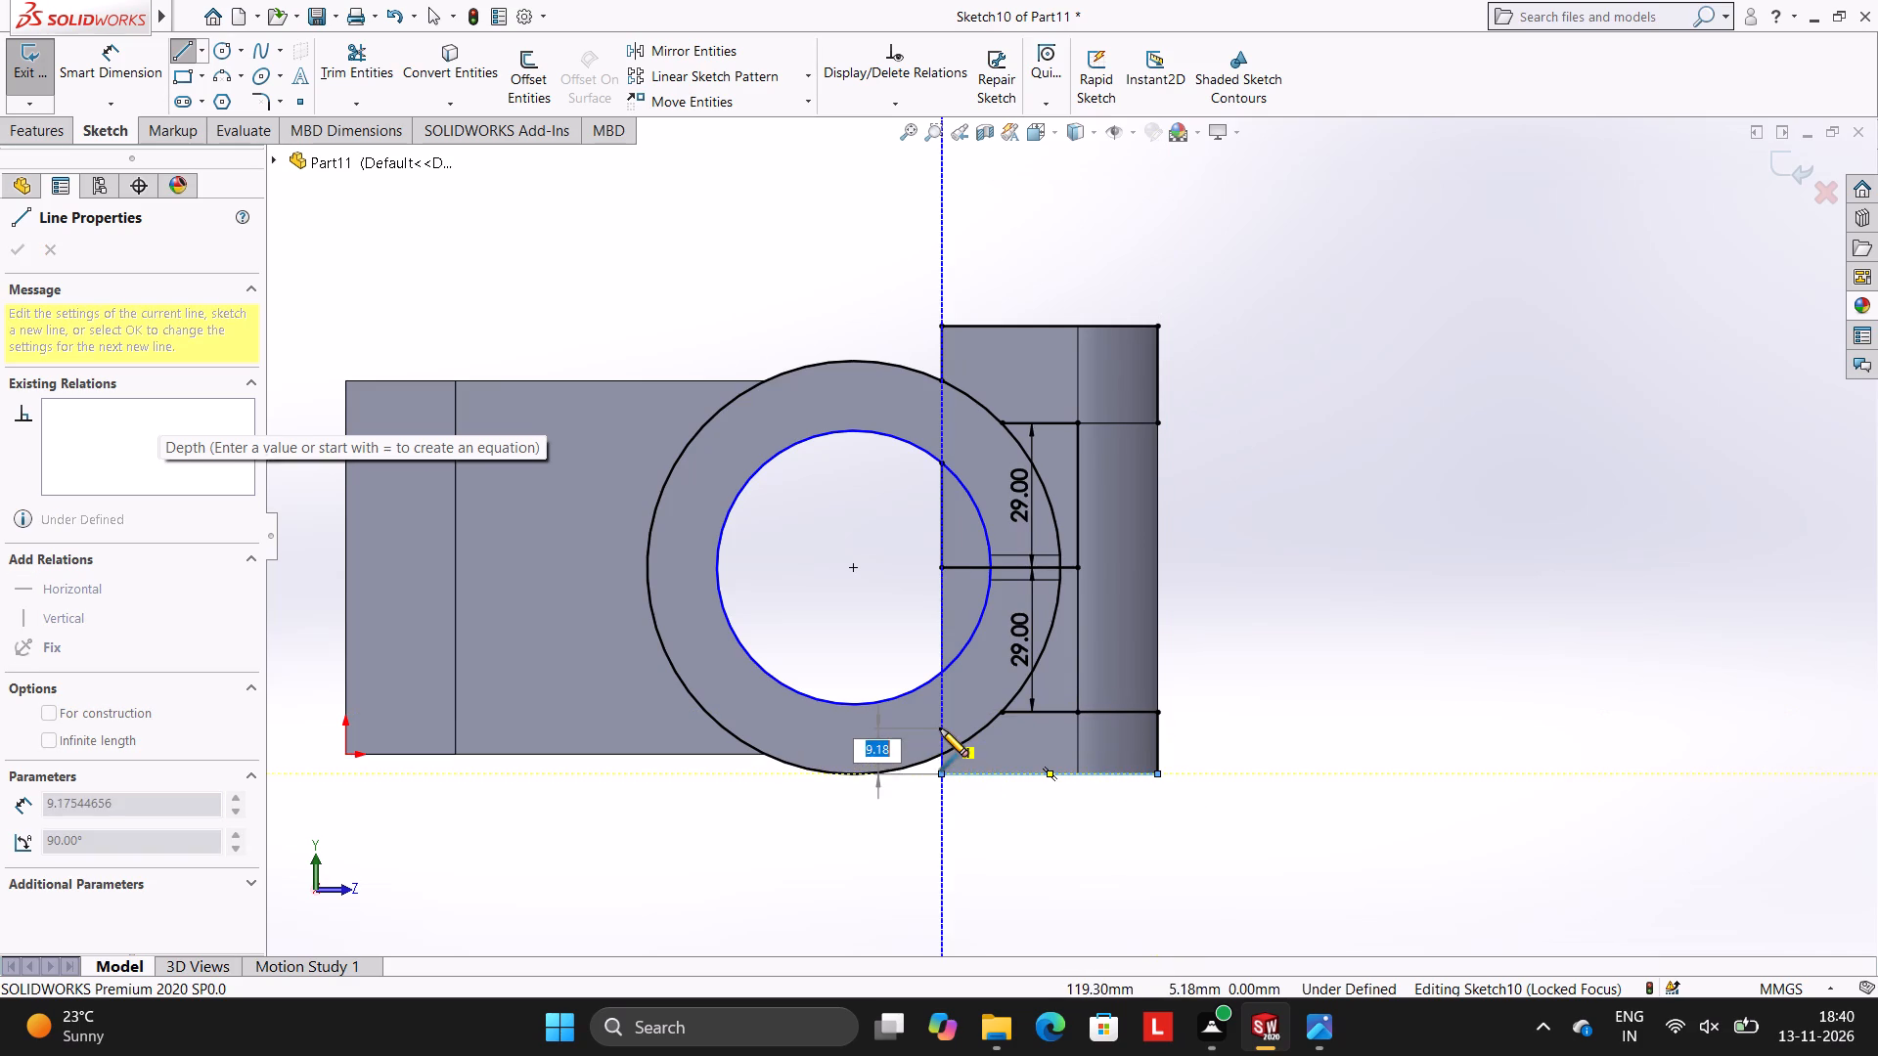
key("Escape")
key("Escape")
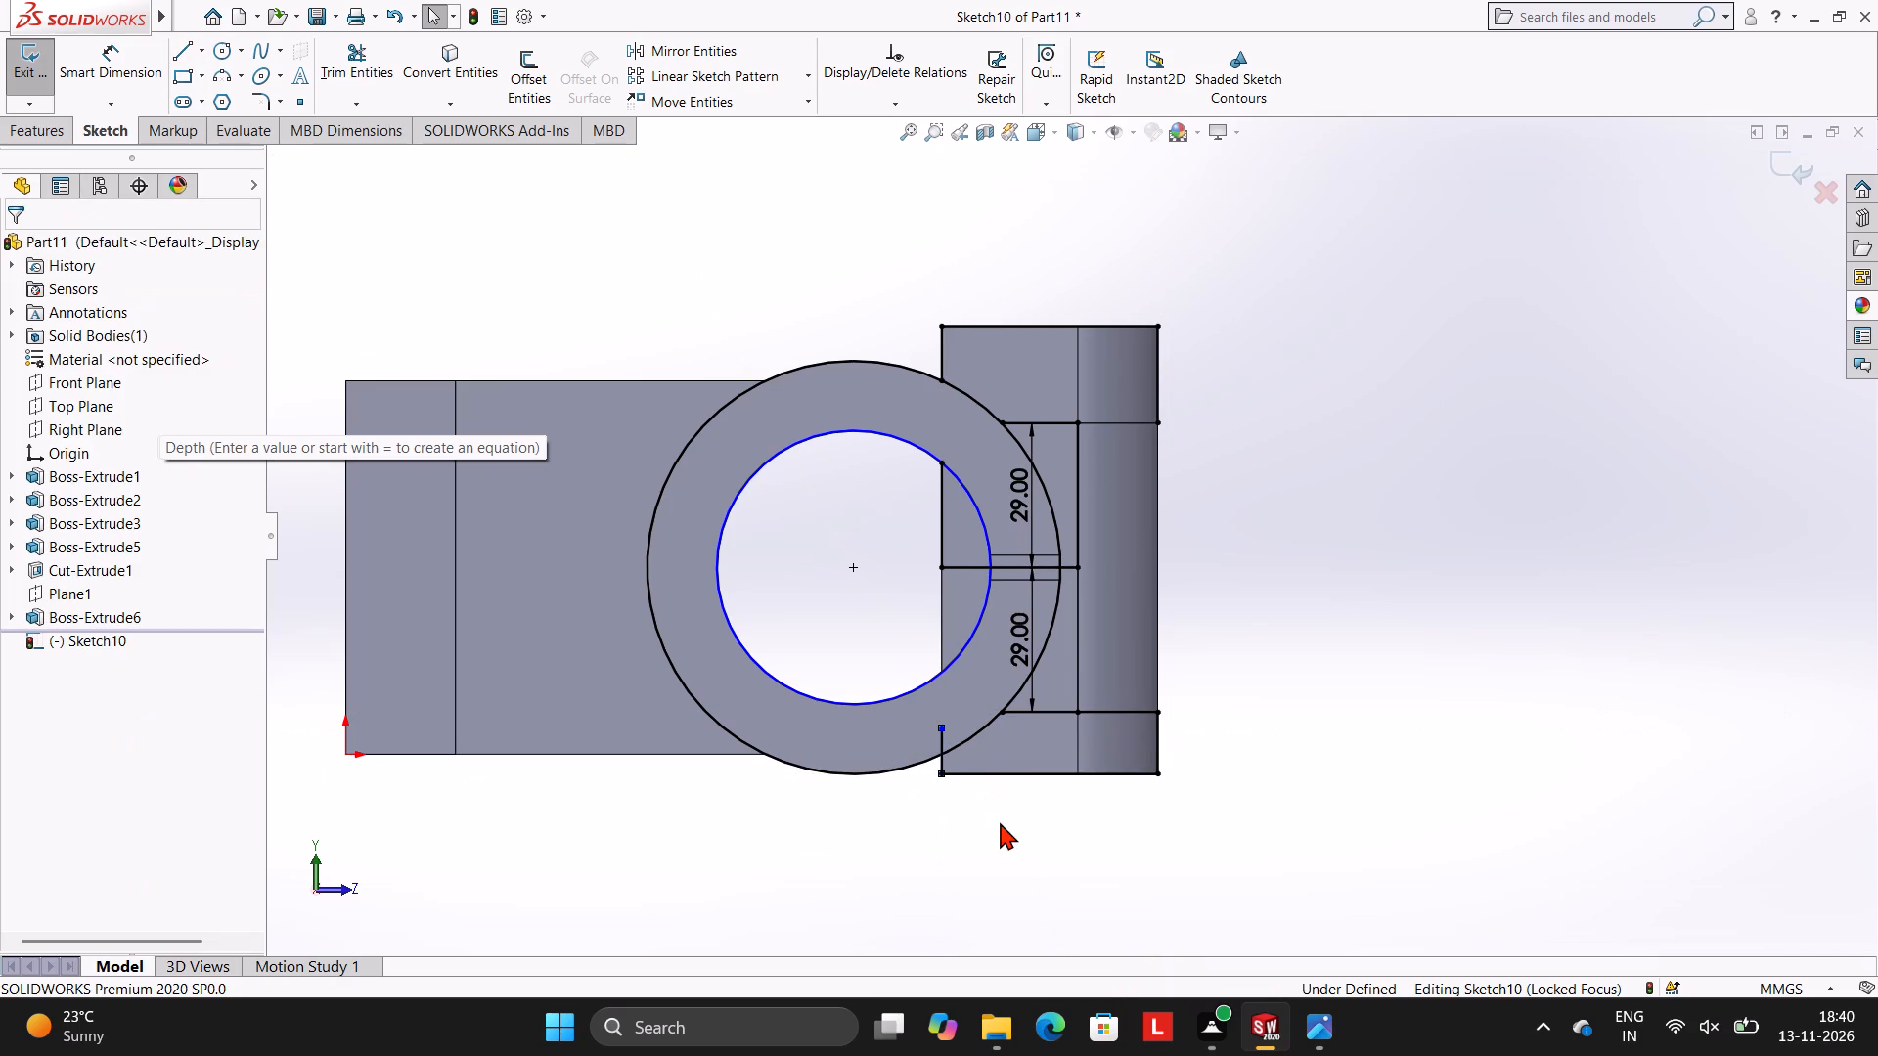
Trim the outer circle's arc between the upper horizontal line and the midline, and the upper 29 mm vertical line.
left_click(354, 49)
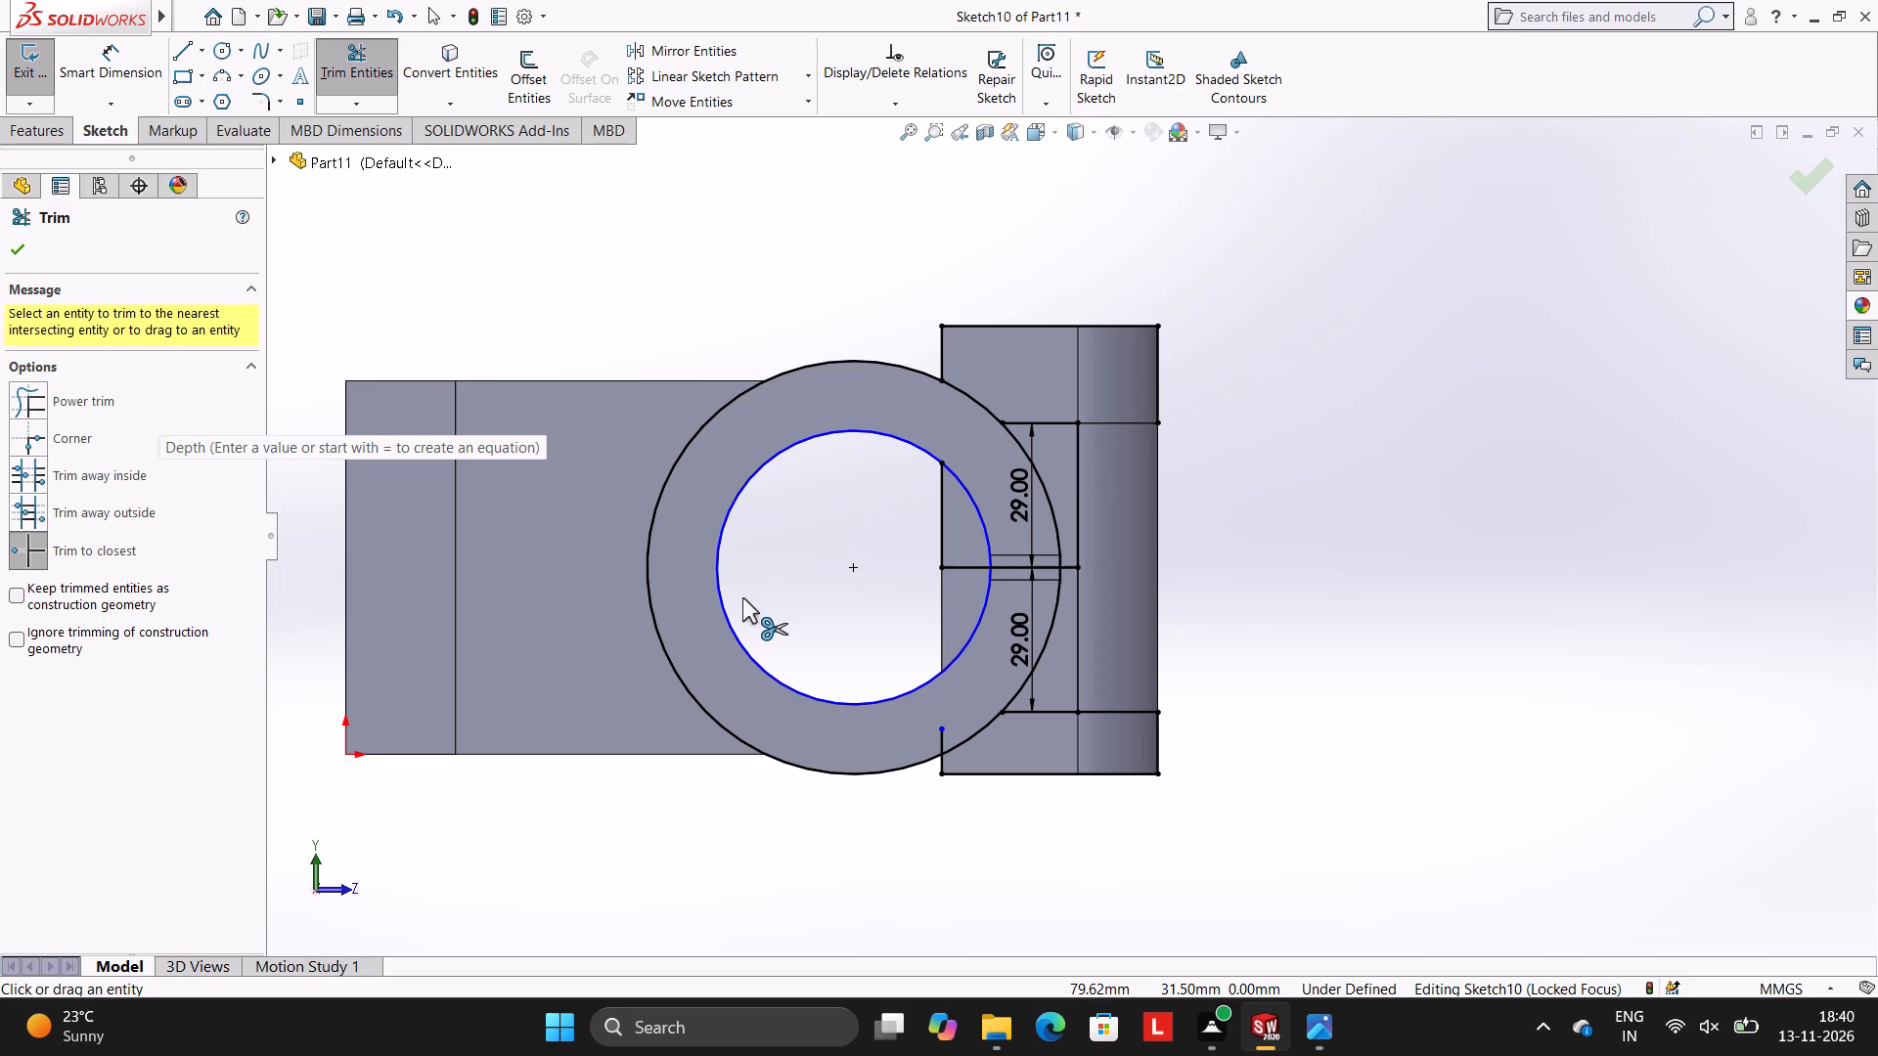
left_click(1050, 497)
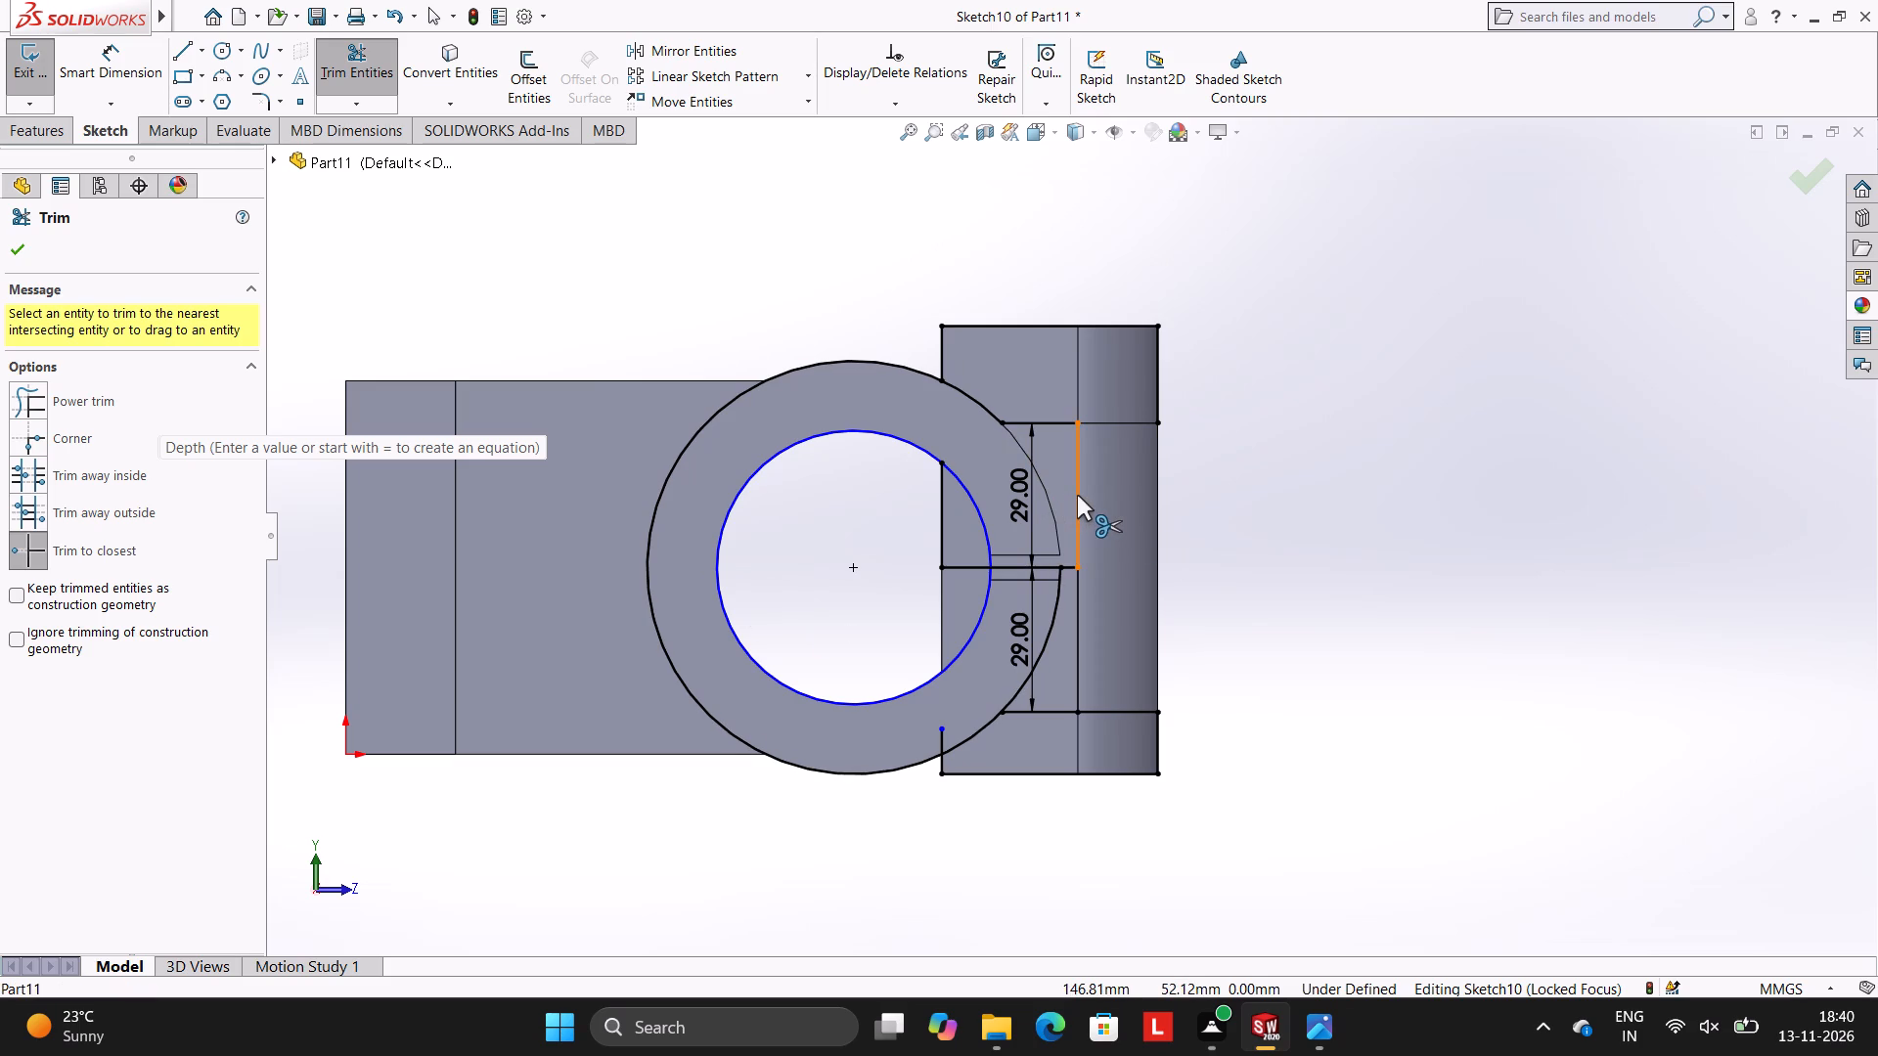
left_click(1077, 495)
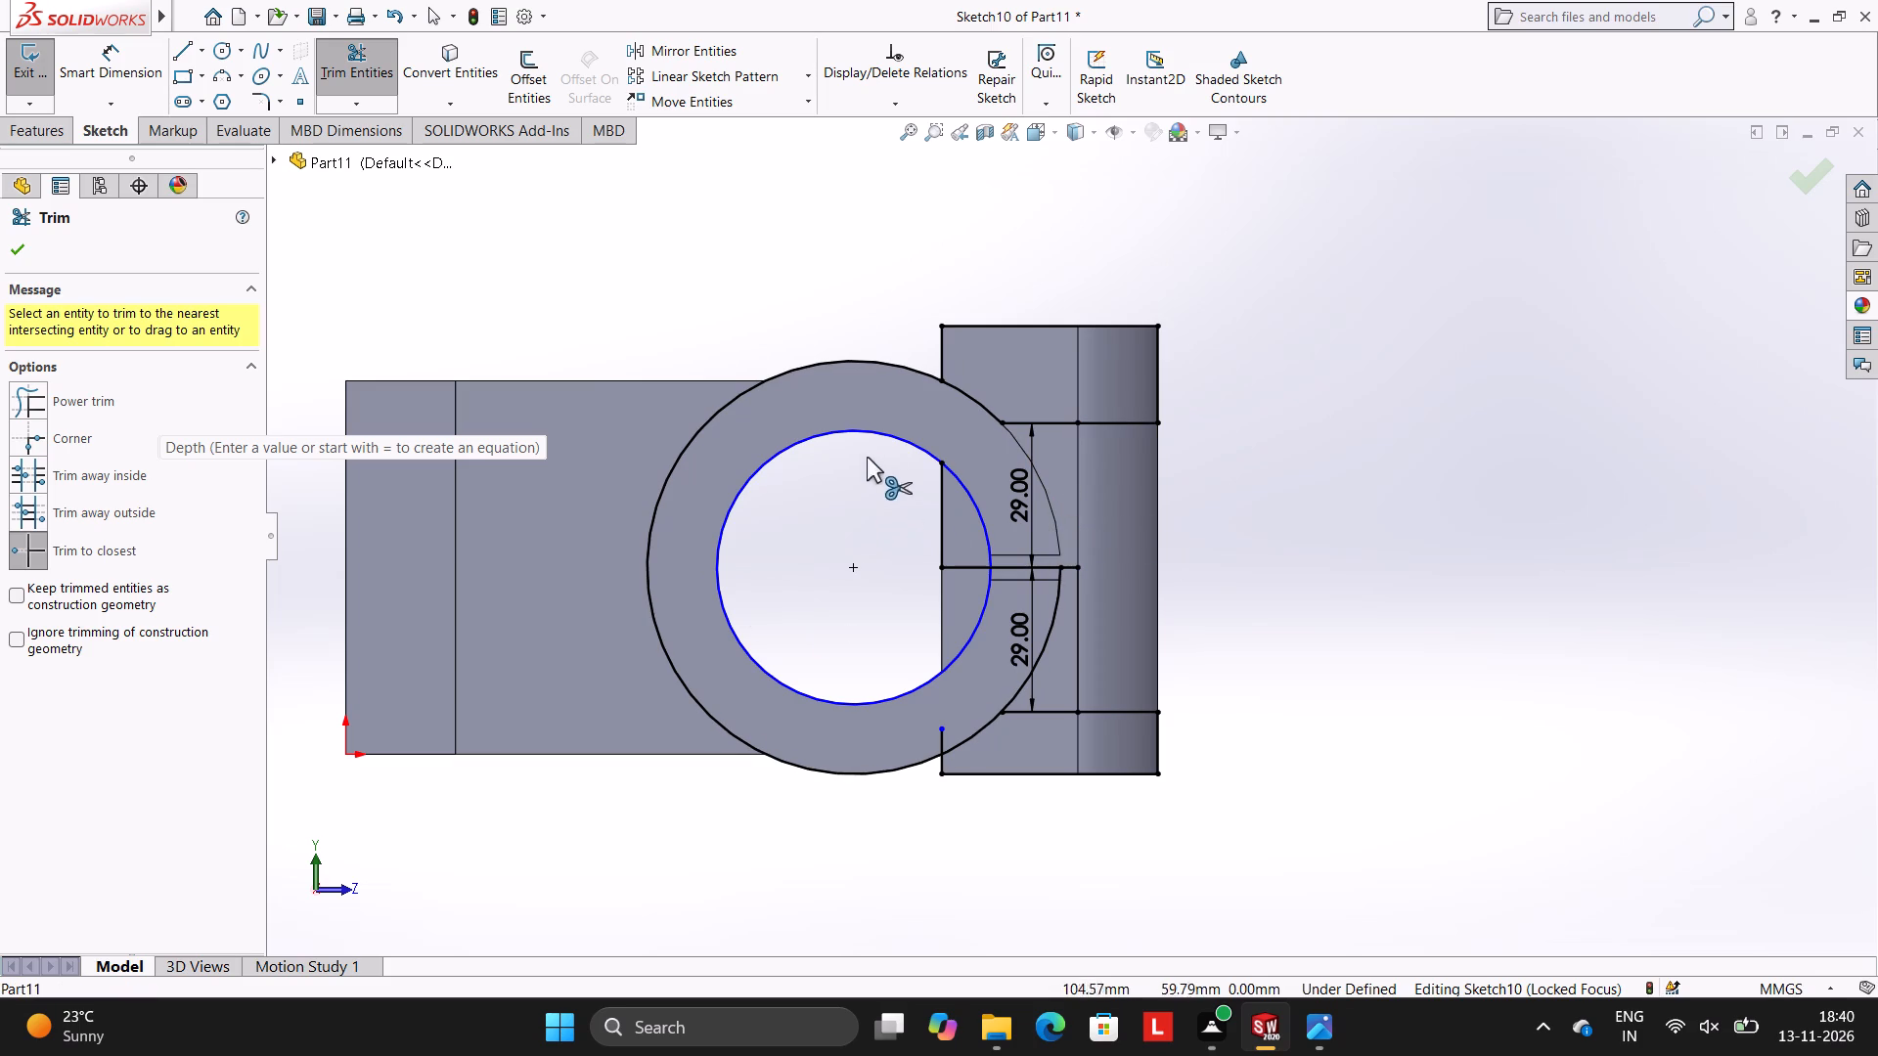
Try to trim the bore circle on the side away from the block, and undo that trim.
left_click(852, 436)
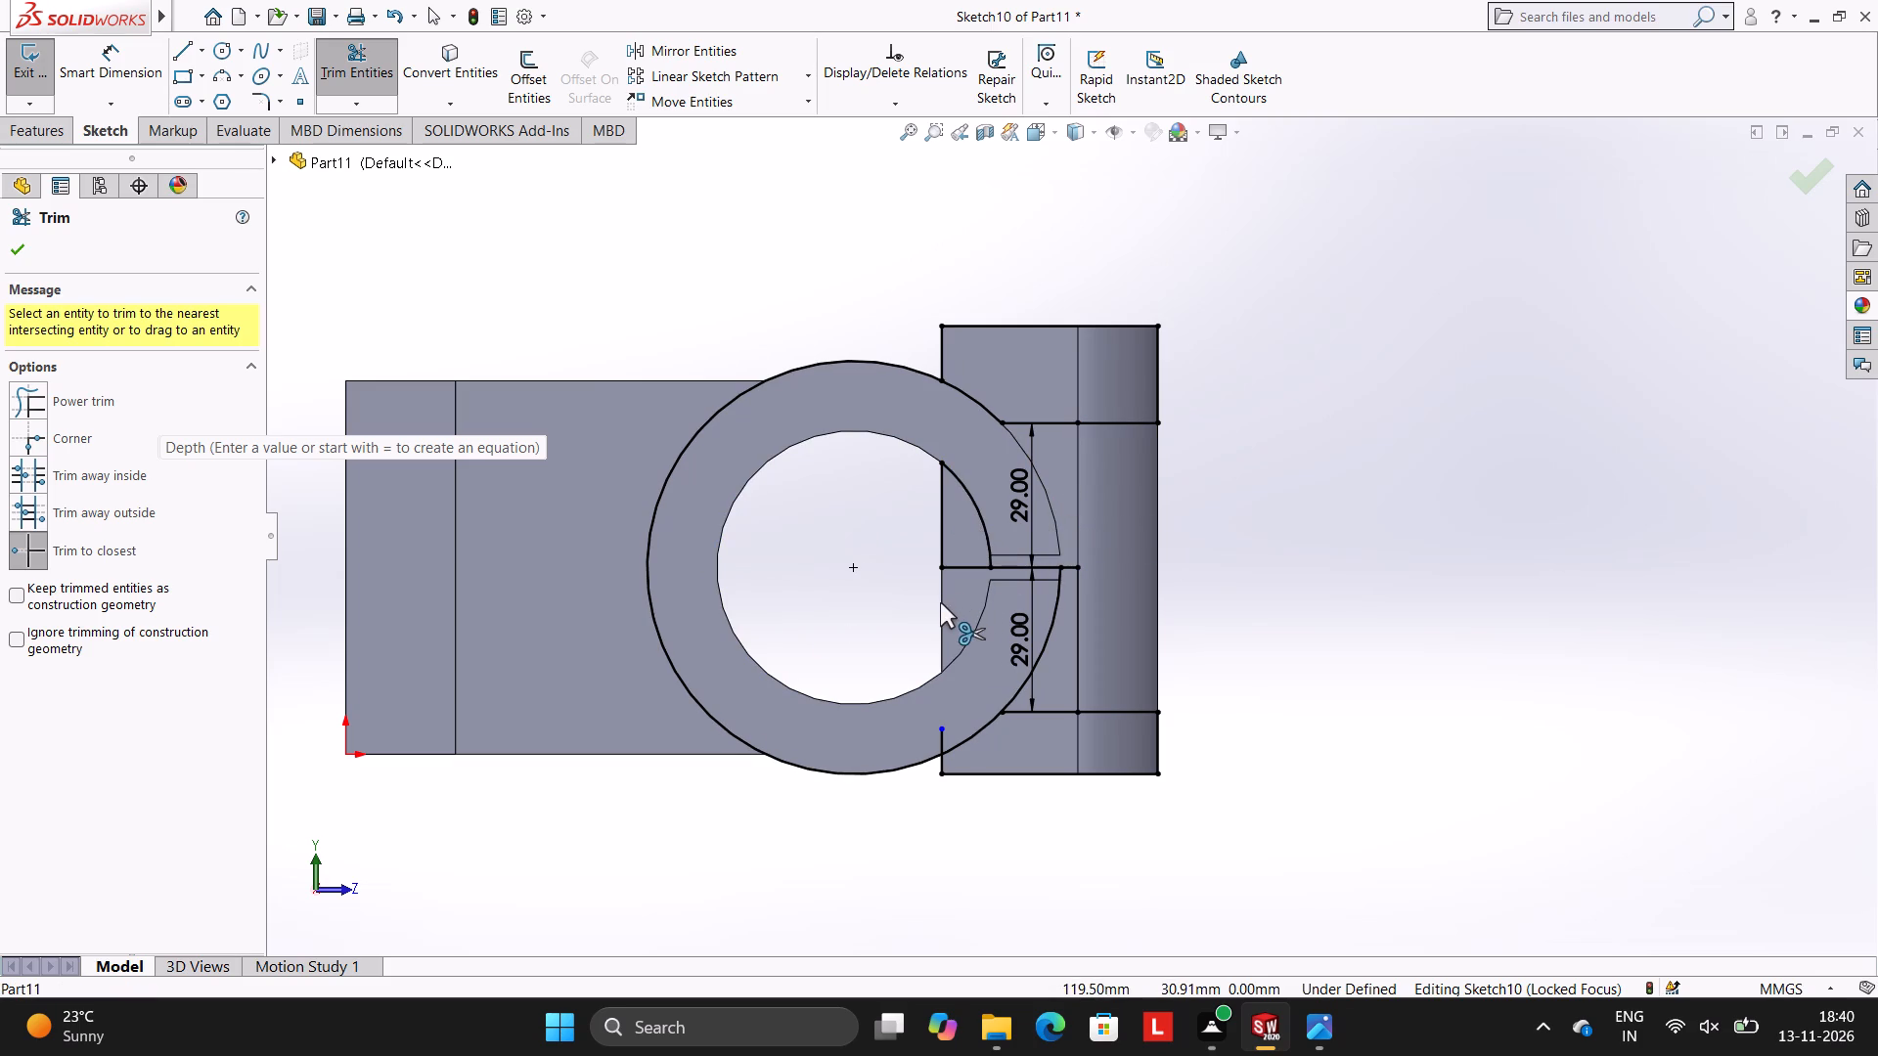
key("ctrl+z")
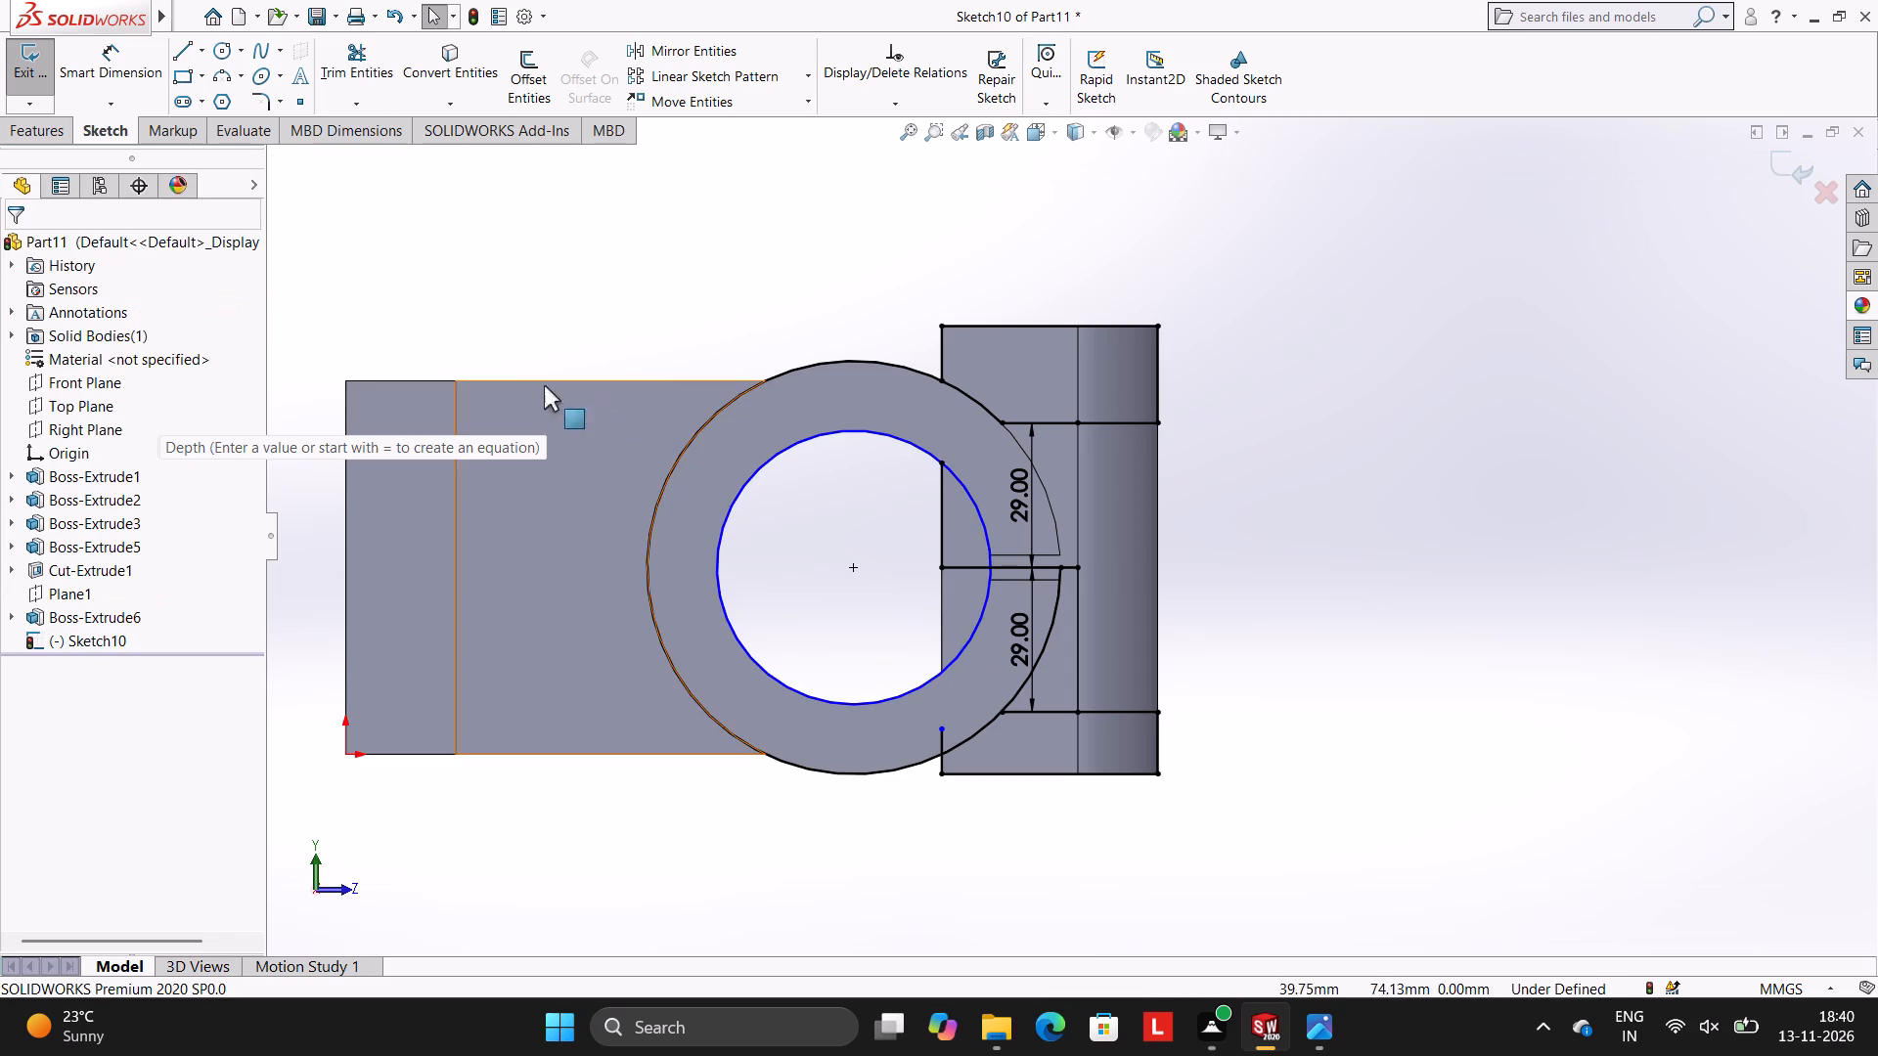
Sketch a vertical line about 24 mm long down the block's flat edge from the midline's end, crossing the bore circle.
left_click(191, 40)
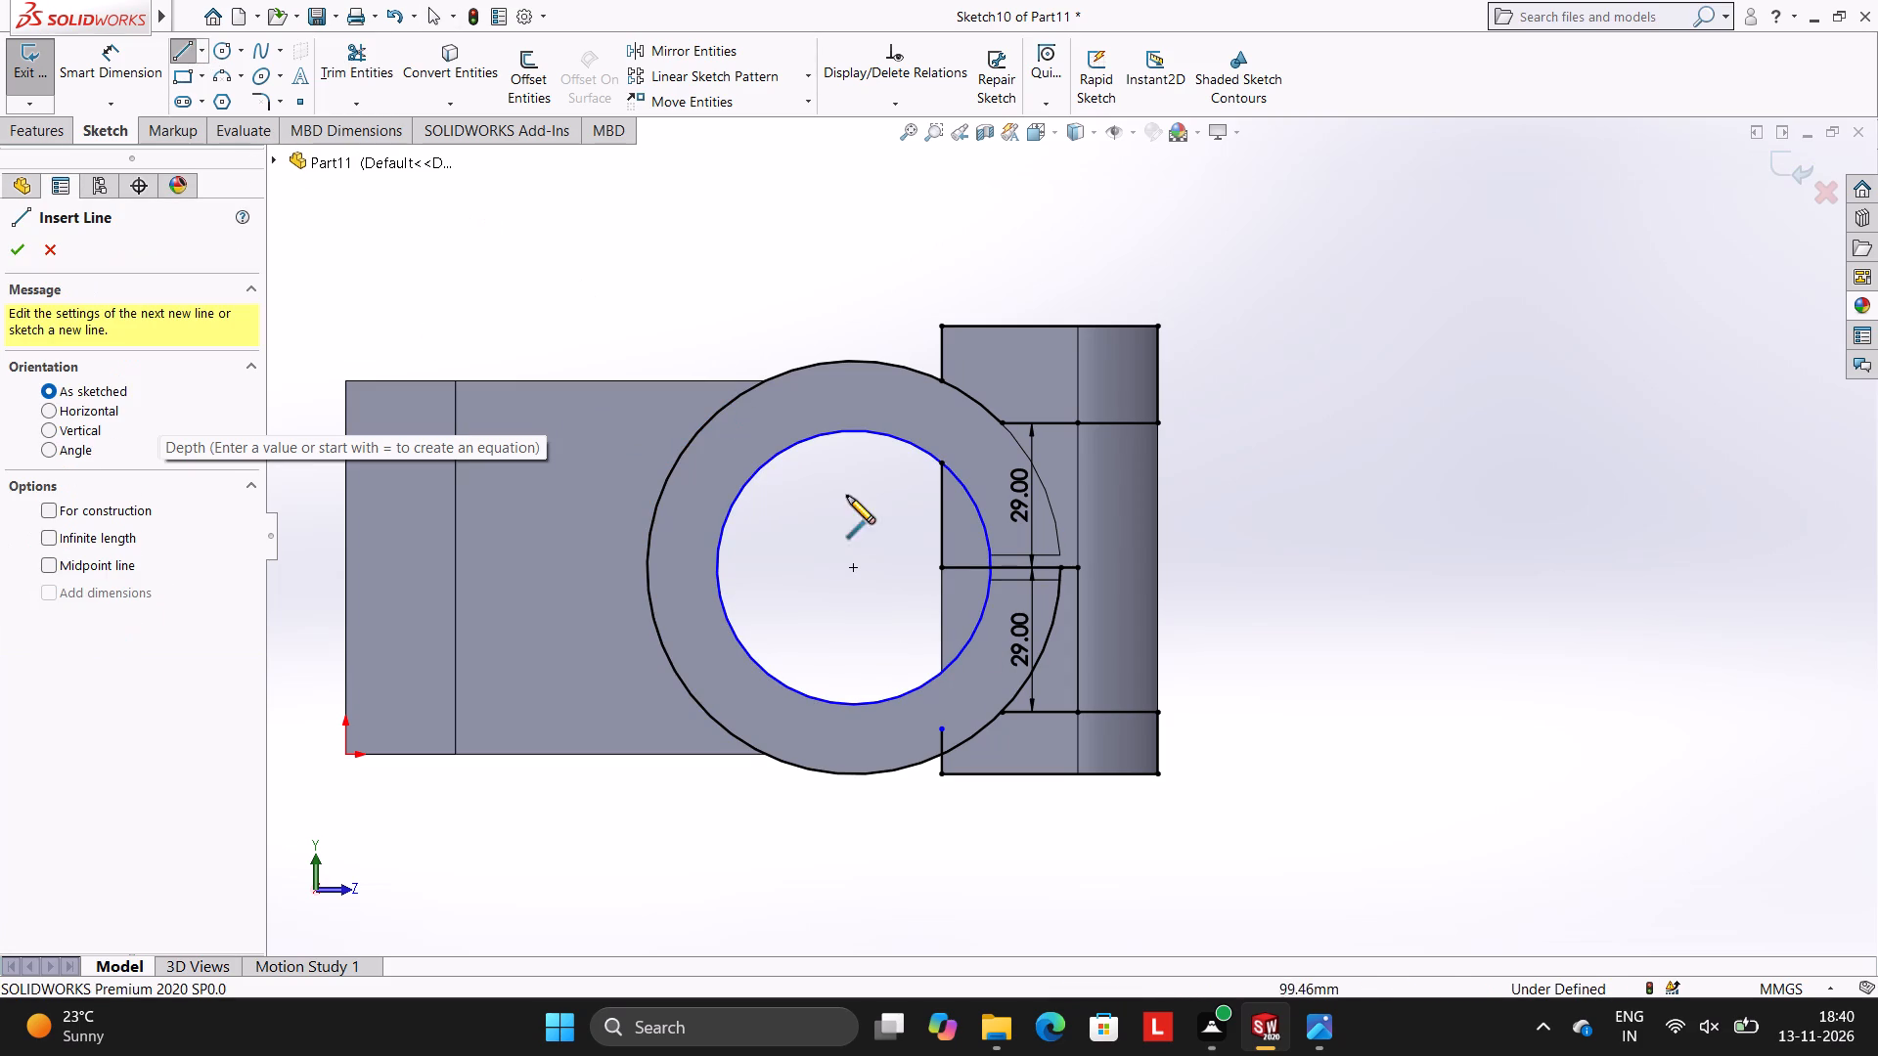
left_click(939, 567)
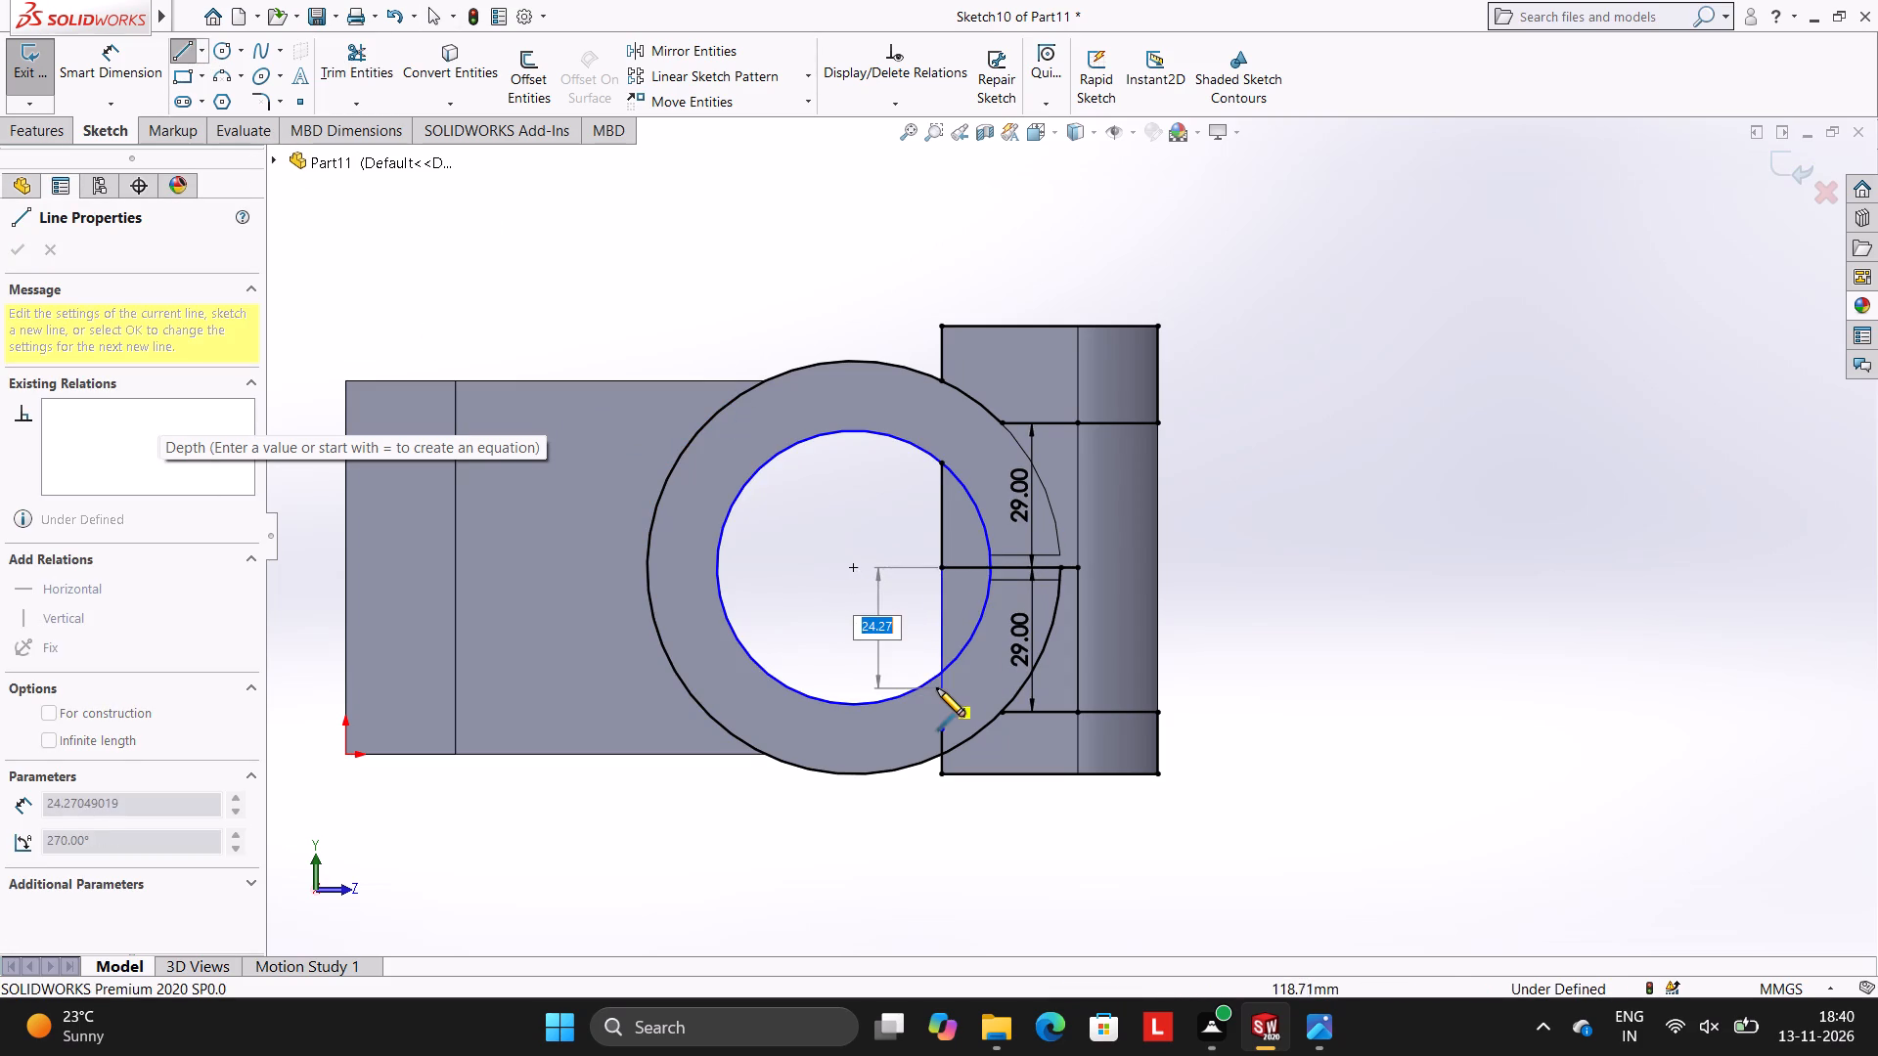
left_click(944, 688)
key("Escape")
key("Escape")
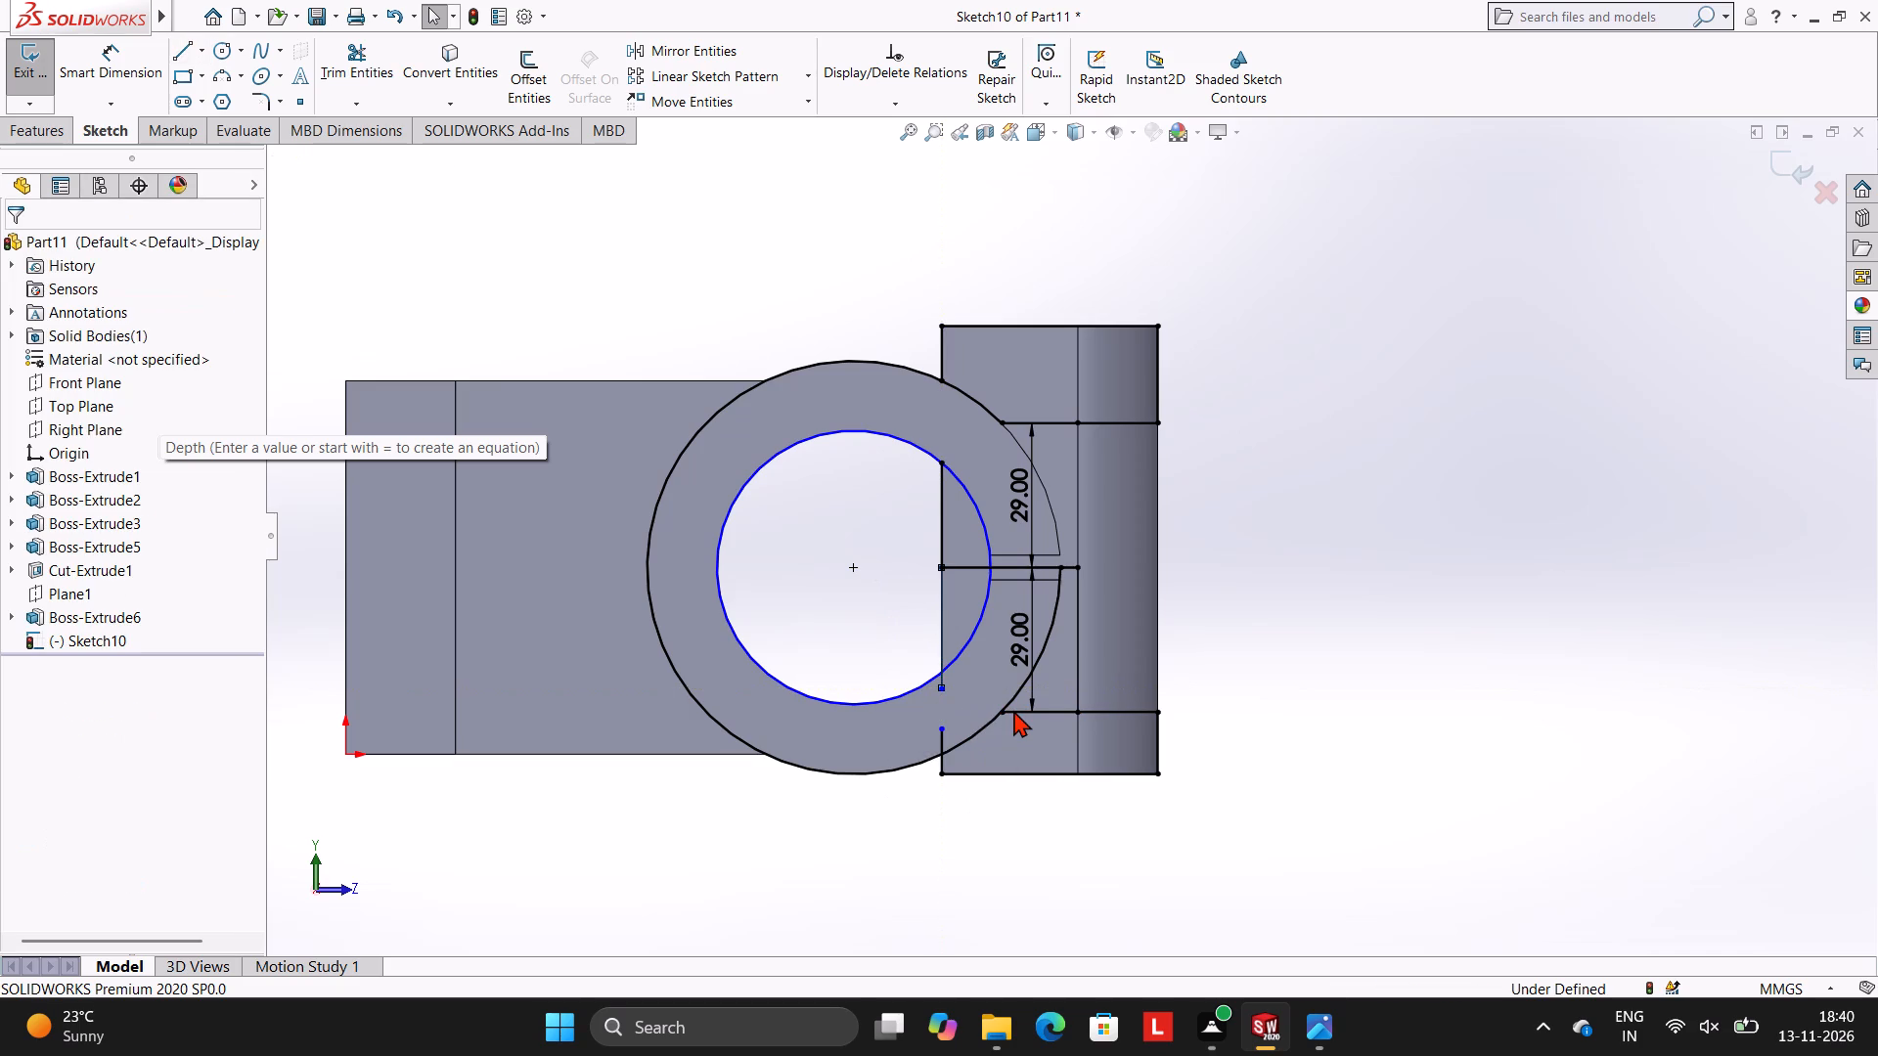
Trim the flat-edge lines where they overrun the two circles, and both circles' arcs beyond the flat edge, away from the block.
left_click(374, 66)
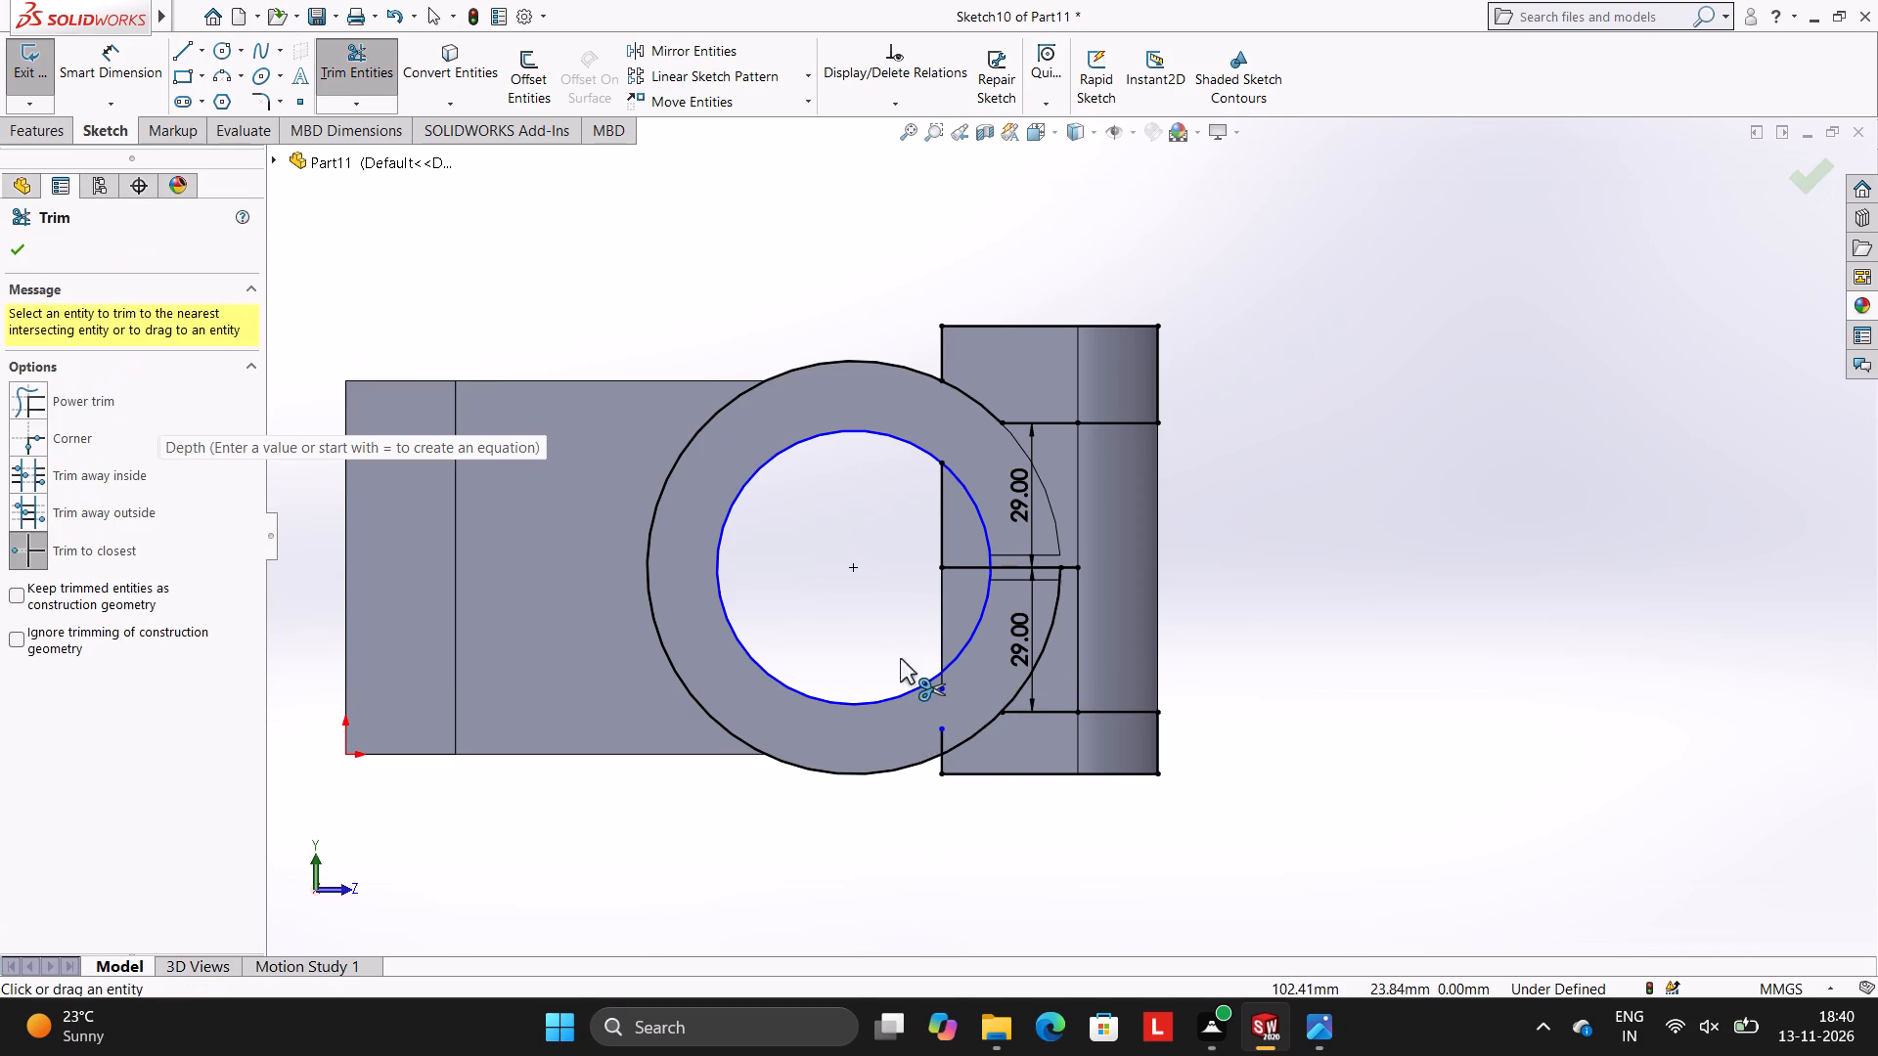
left_click(944, 684)
left_click(941, 730)
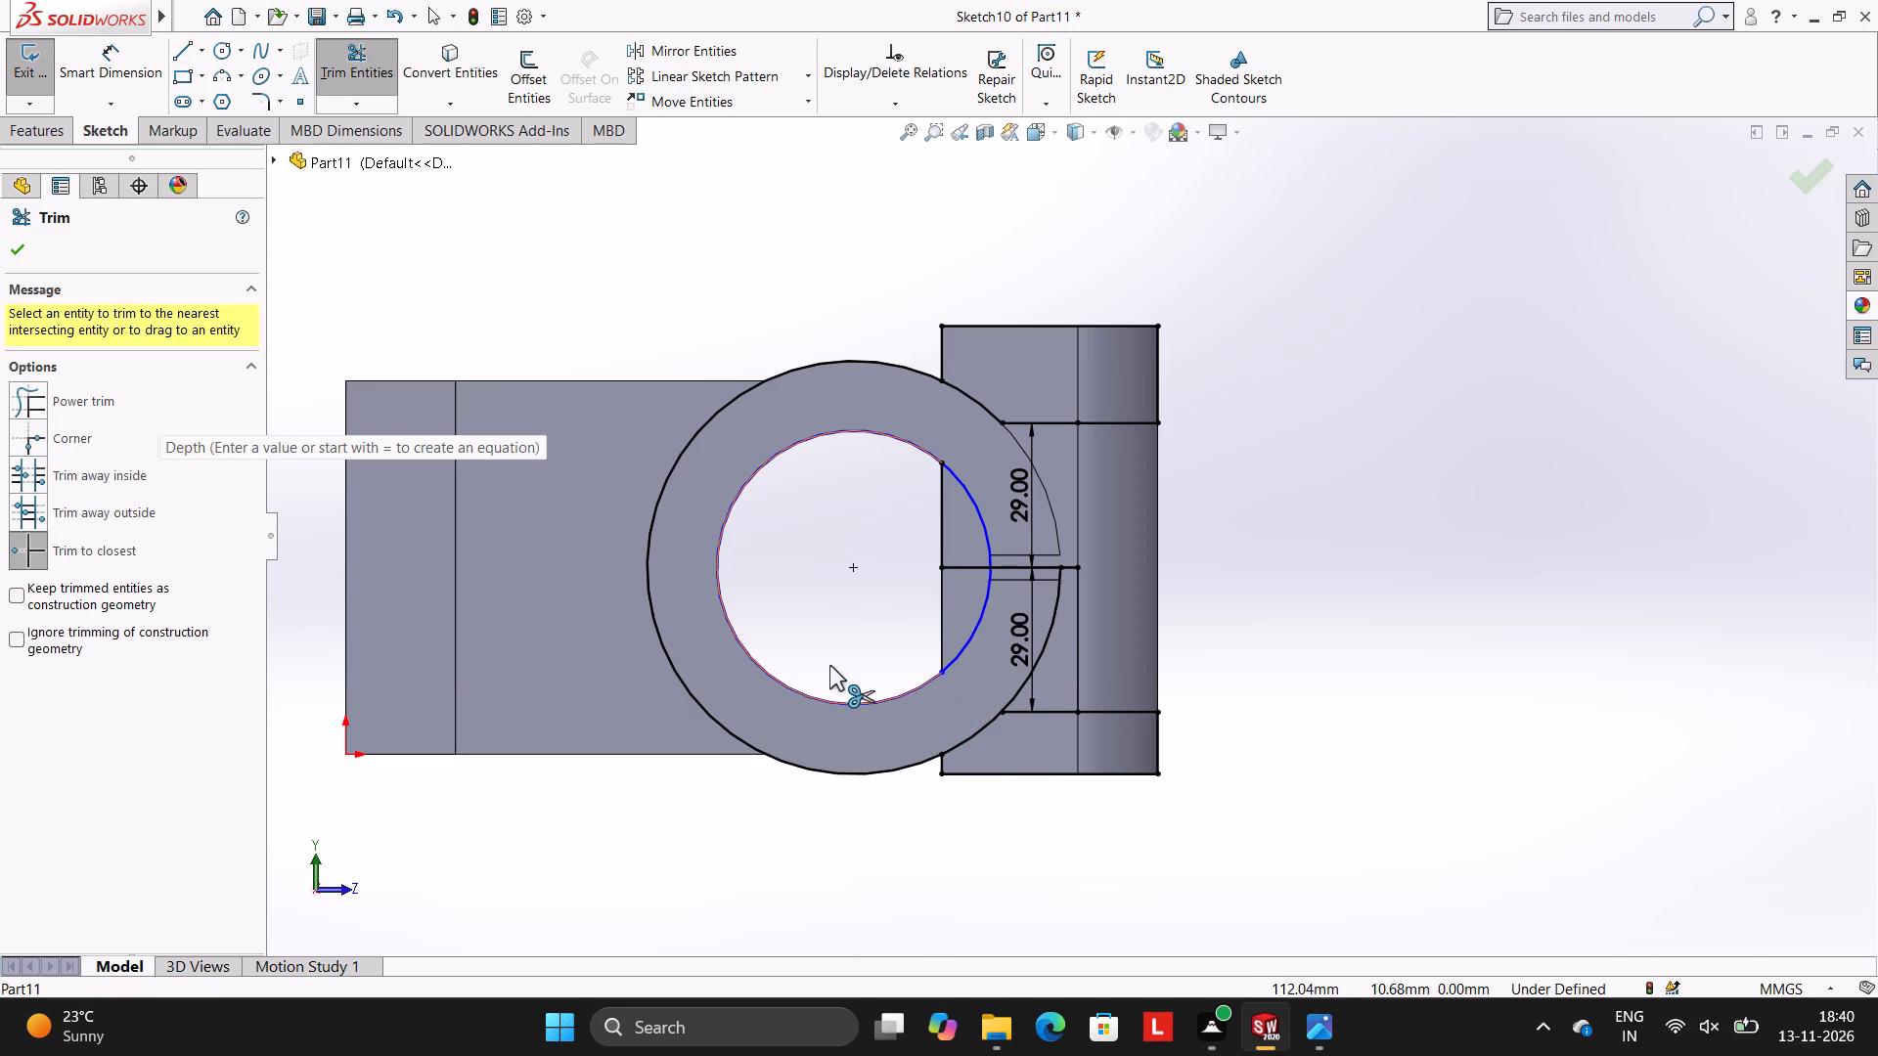
left_click(812, 440)
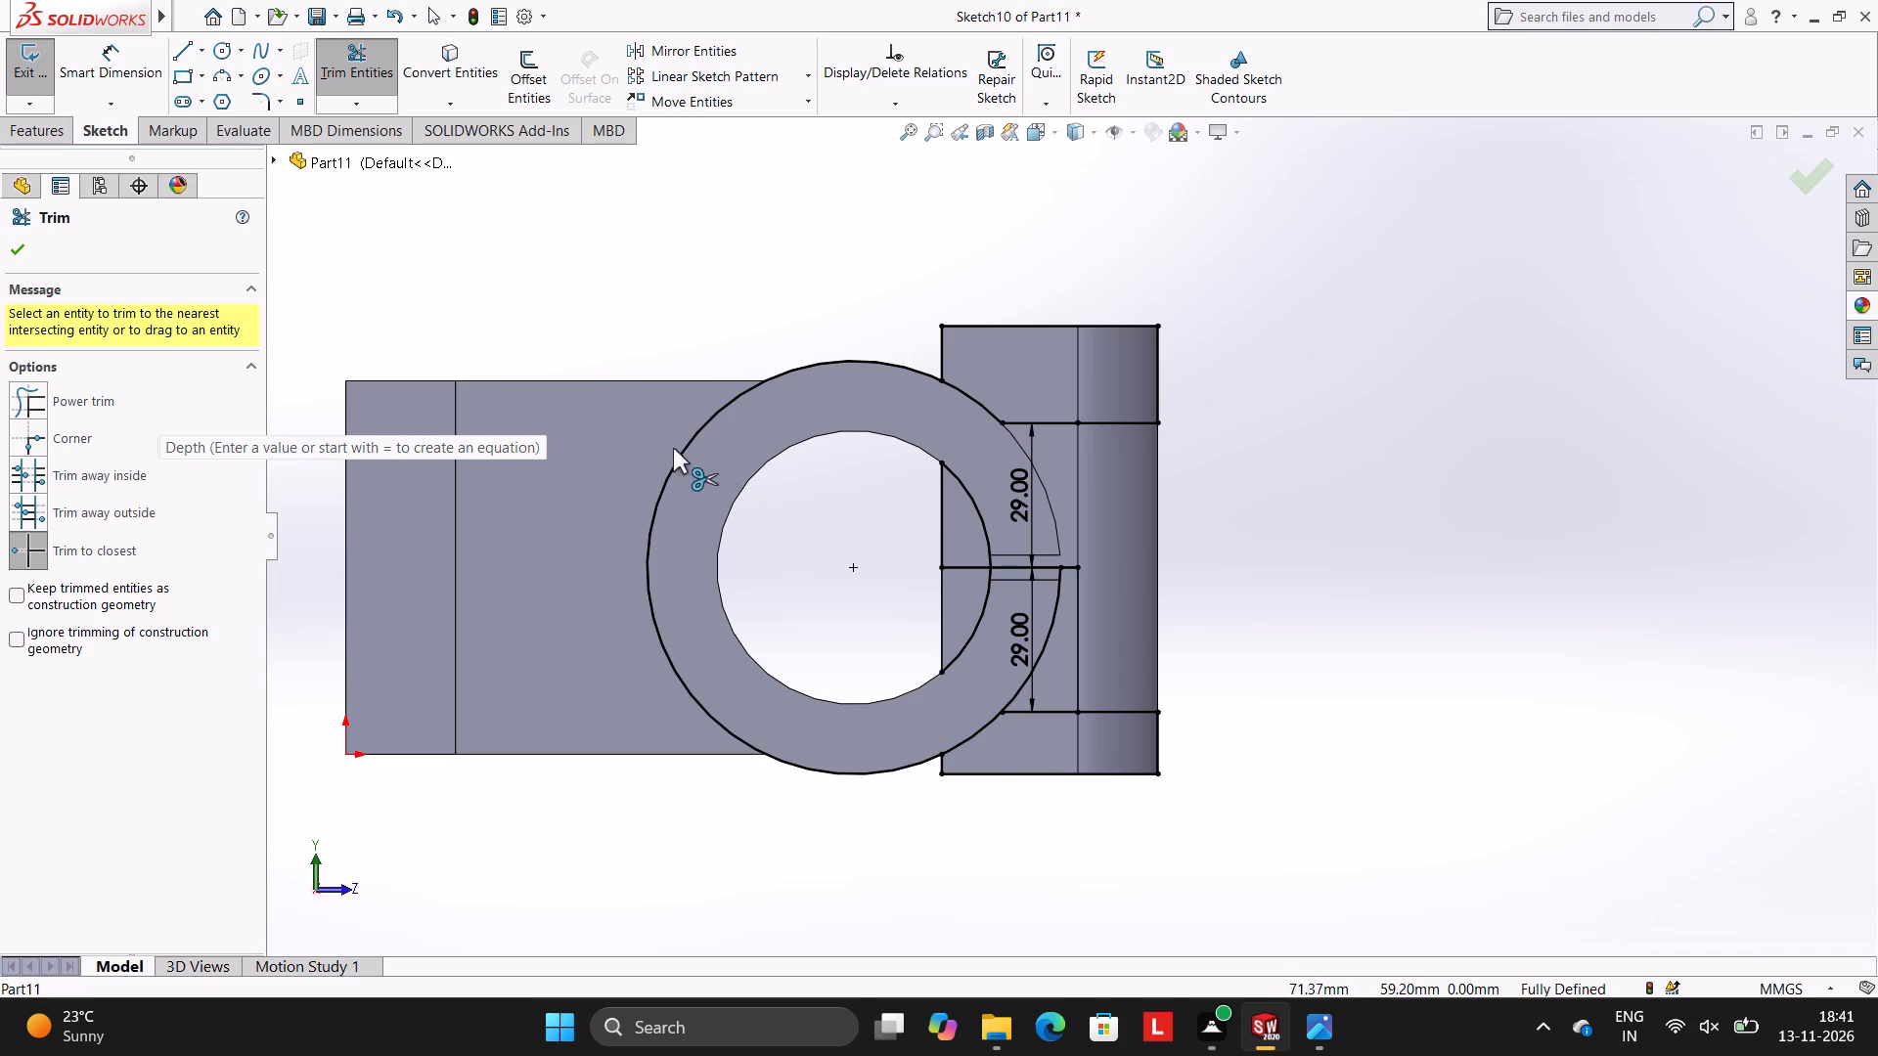
left_click(676, 459)
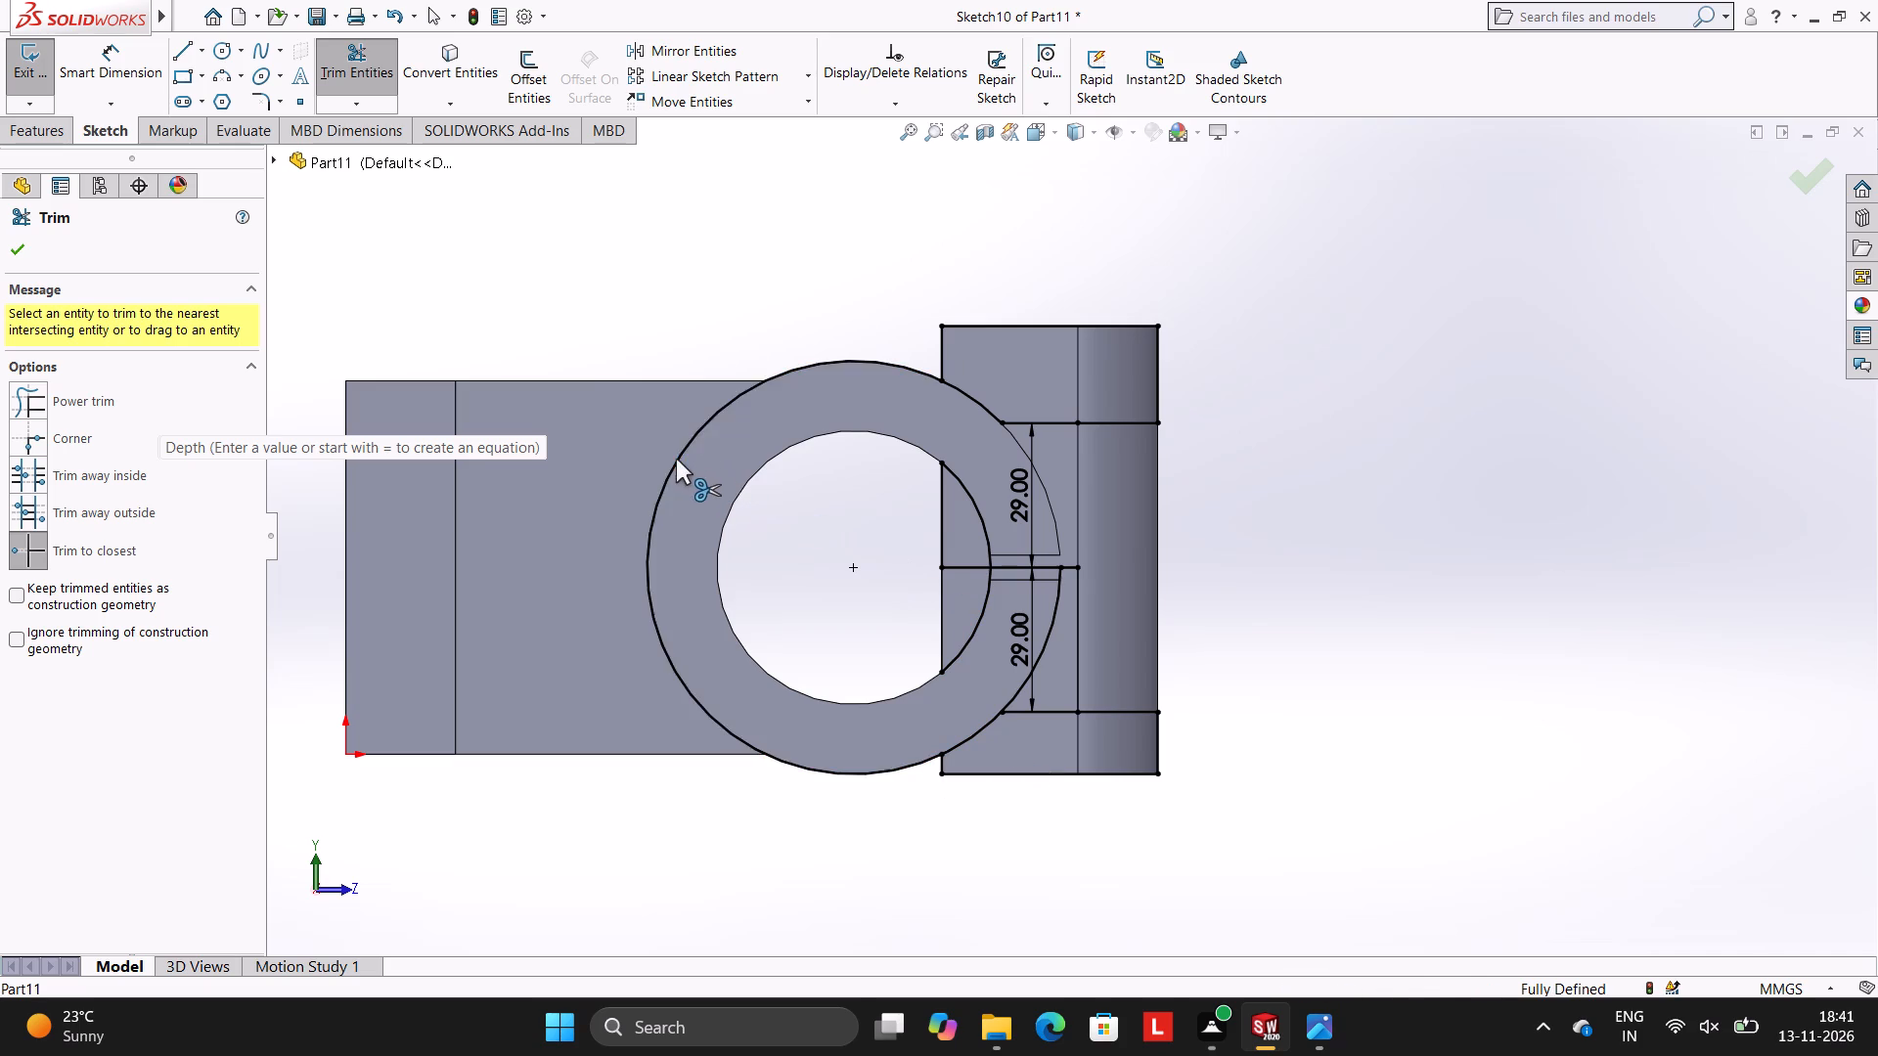
Trim the outer circle's arc below the midline, the midline beyond the bore circle, and the lower 29 mm vertical line.
scroll(1084, 581, "down", 2)
scroll(1105, 635, "up", 2)
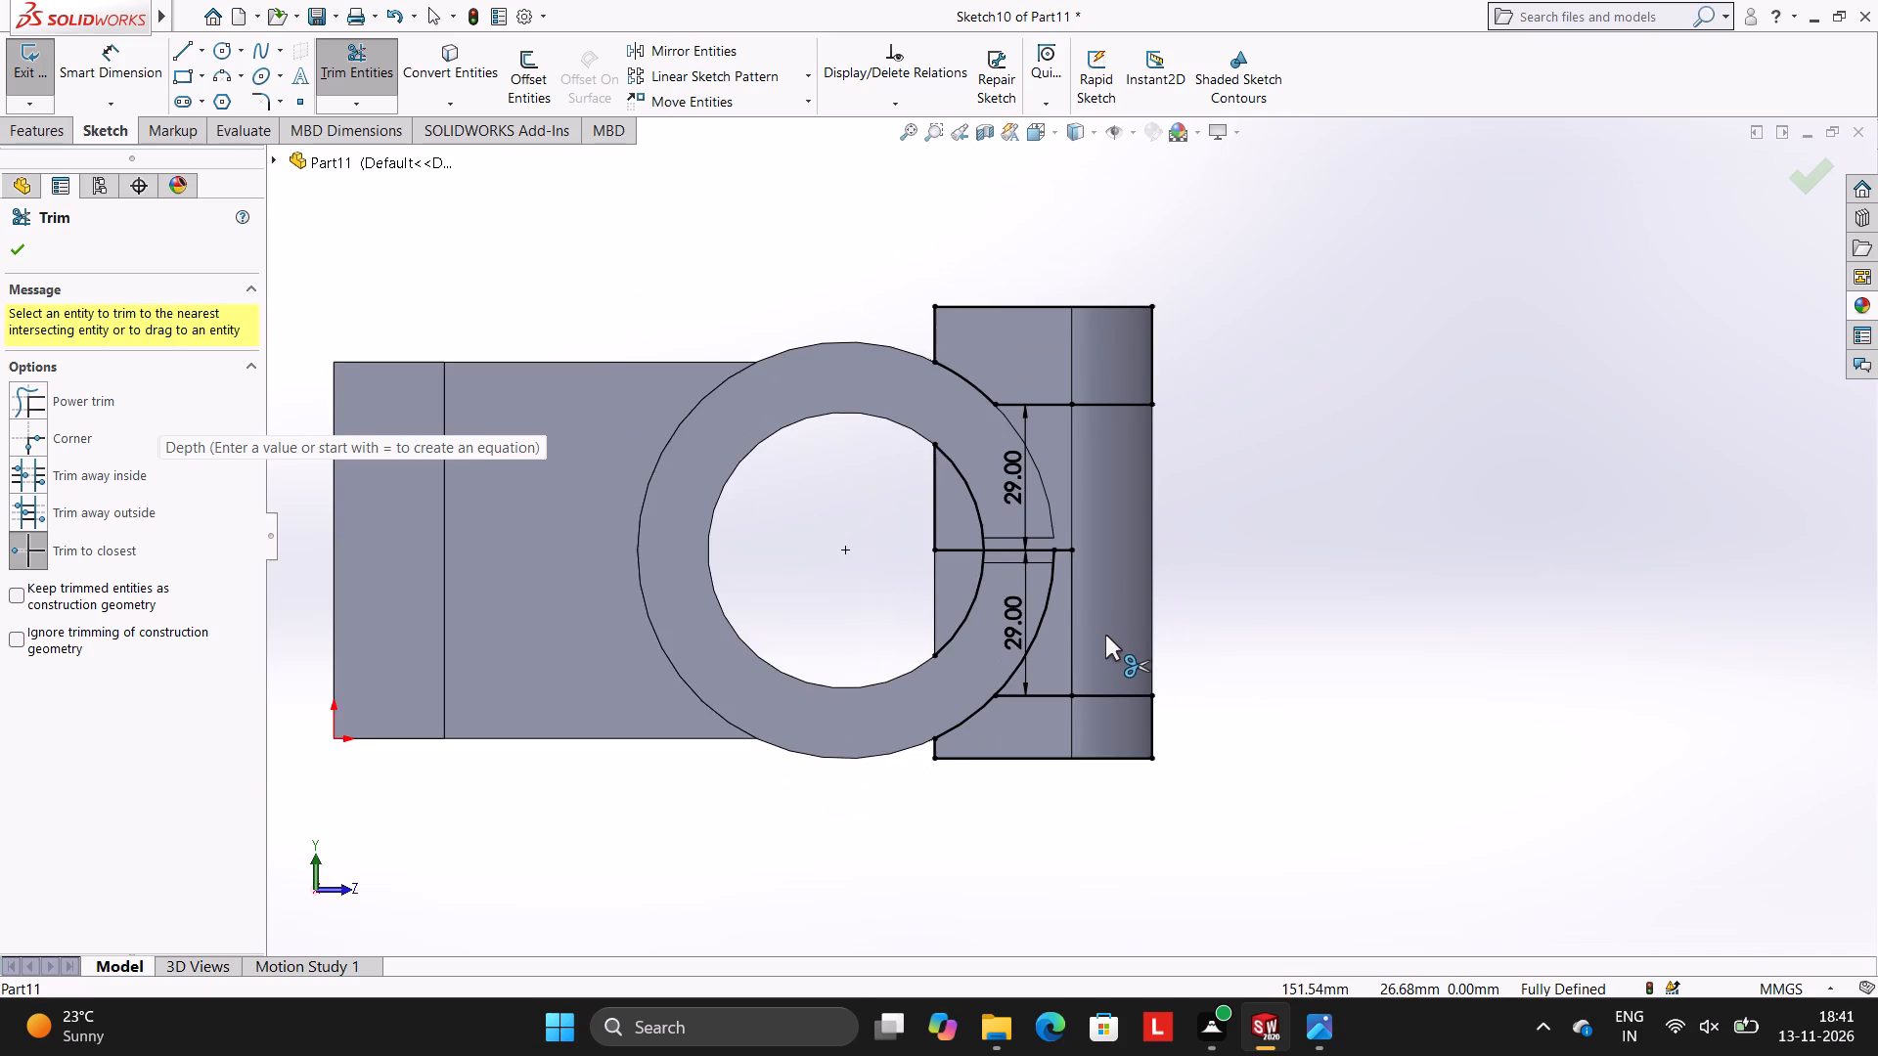
scroll(1096, 638, "down", 4)
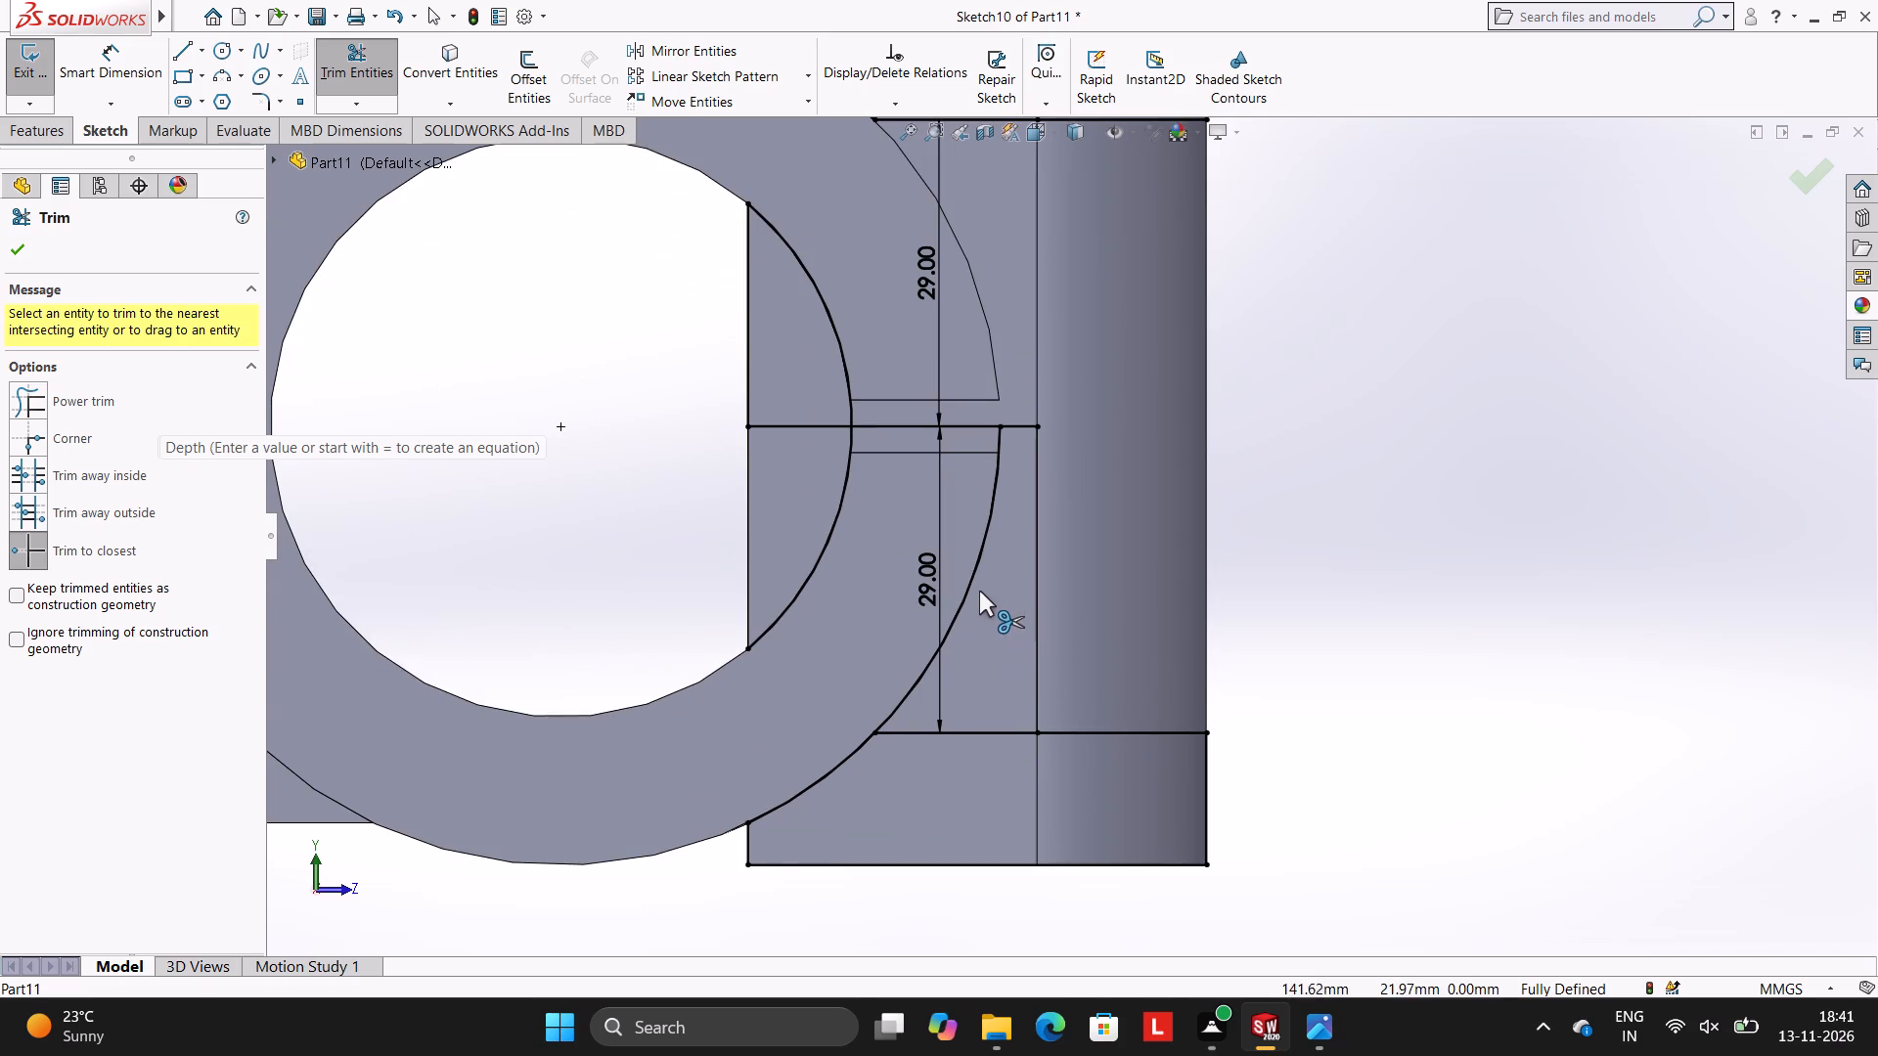
left_click(973, 590)
left_click(971, 428)
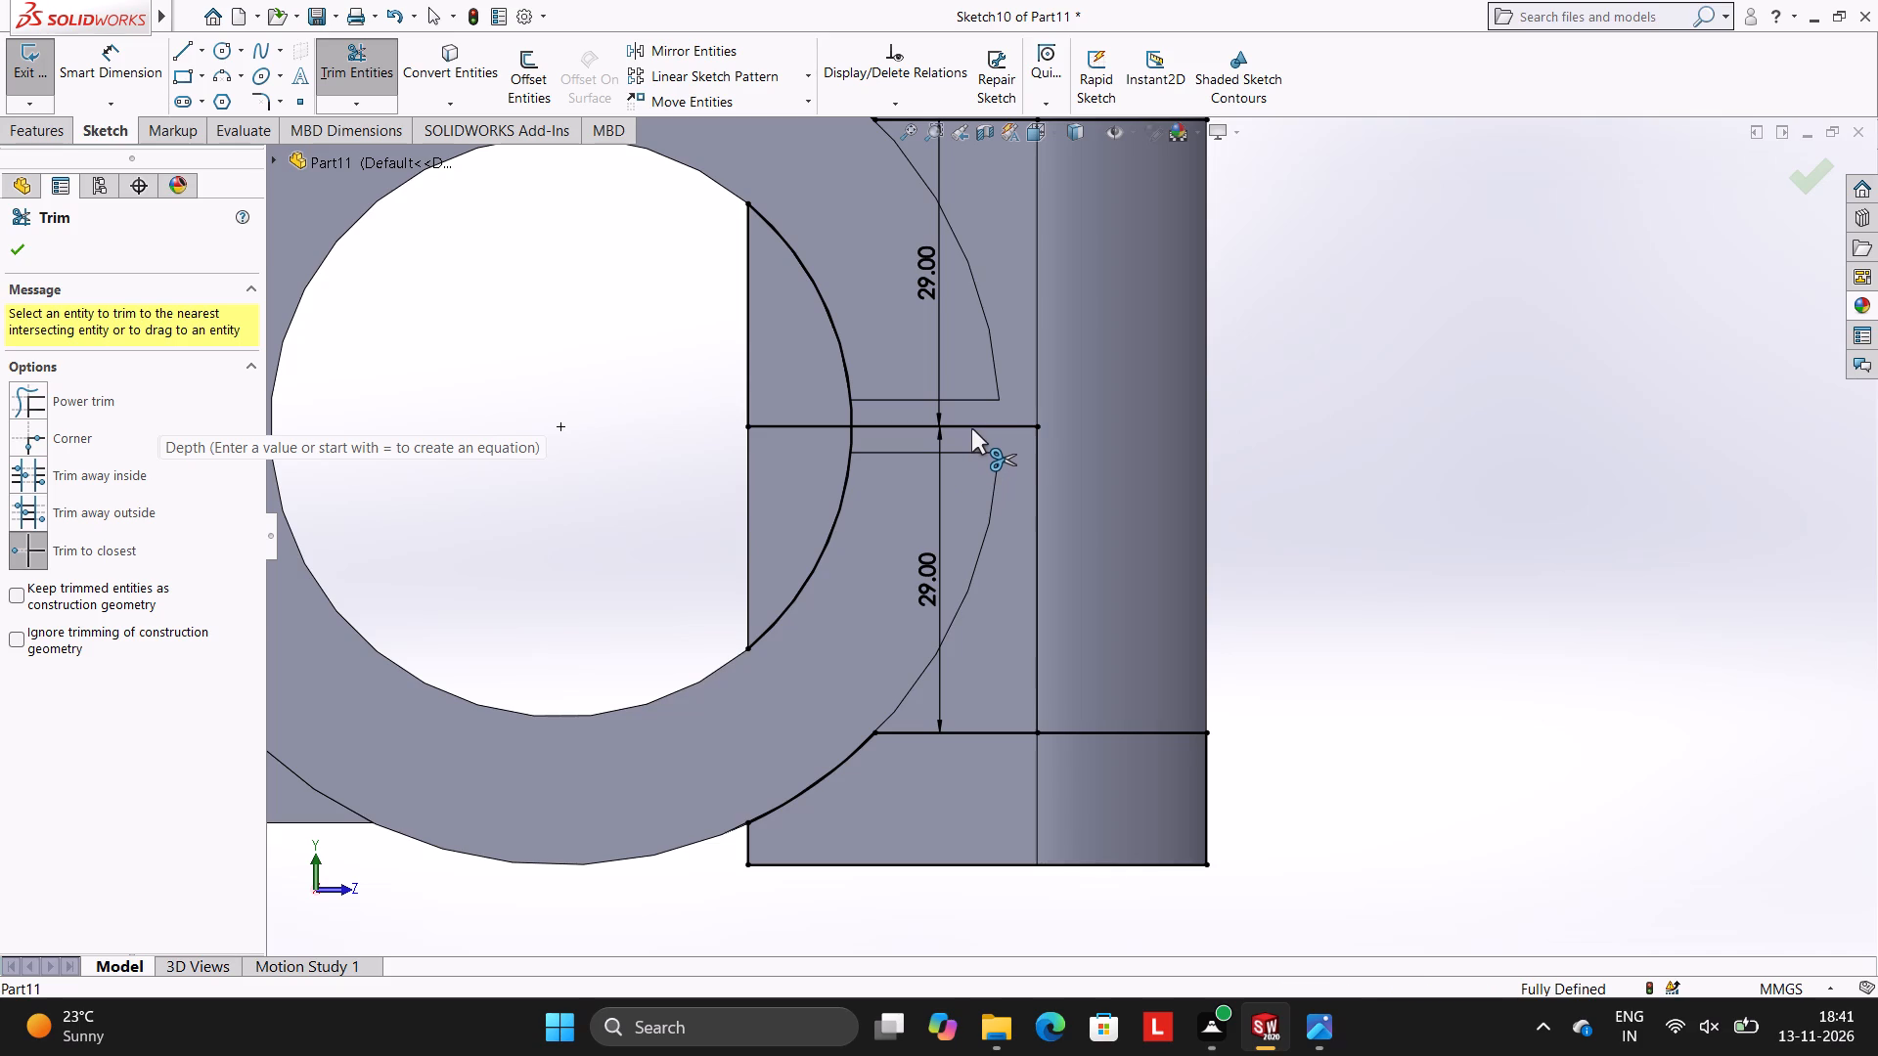
left_click(1012, 429)
left_click(1012, 429)
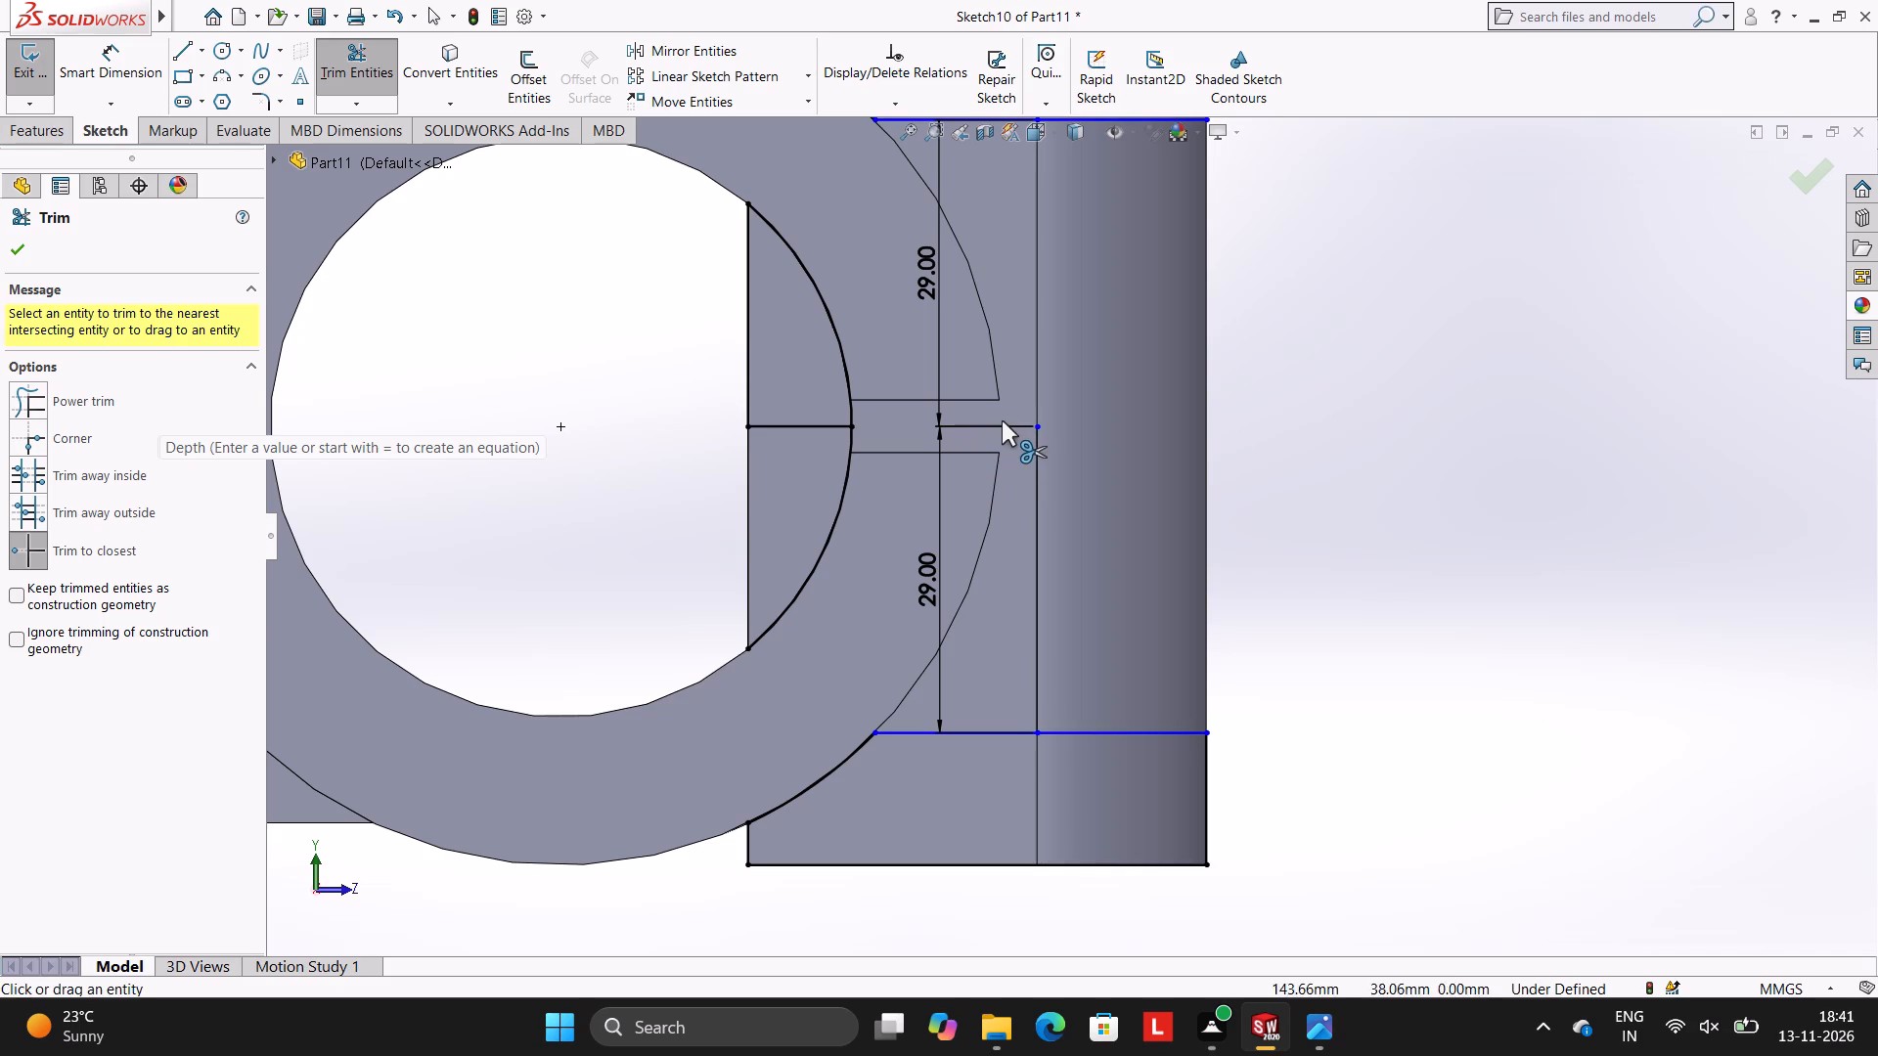
left_click(1002, 420)
left_click(1040, 427)
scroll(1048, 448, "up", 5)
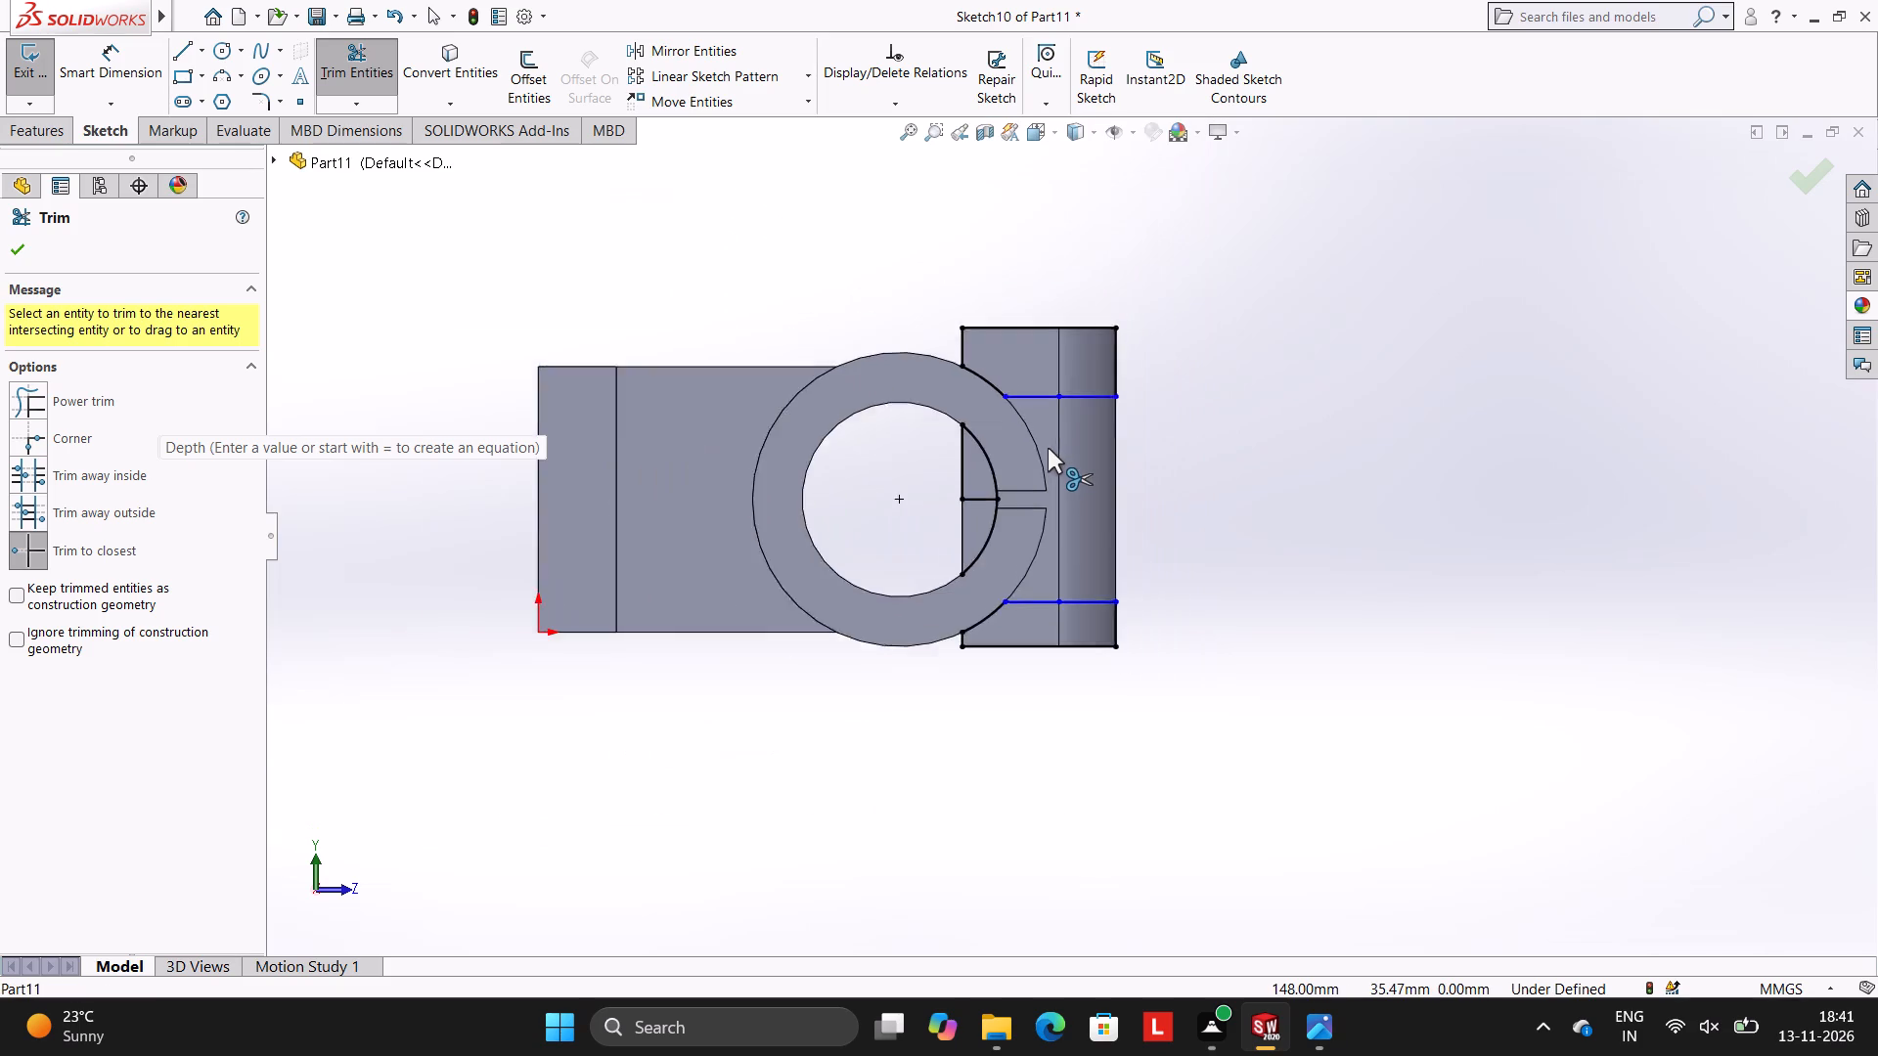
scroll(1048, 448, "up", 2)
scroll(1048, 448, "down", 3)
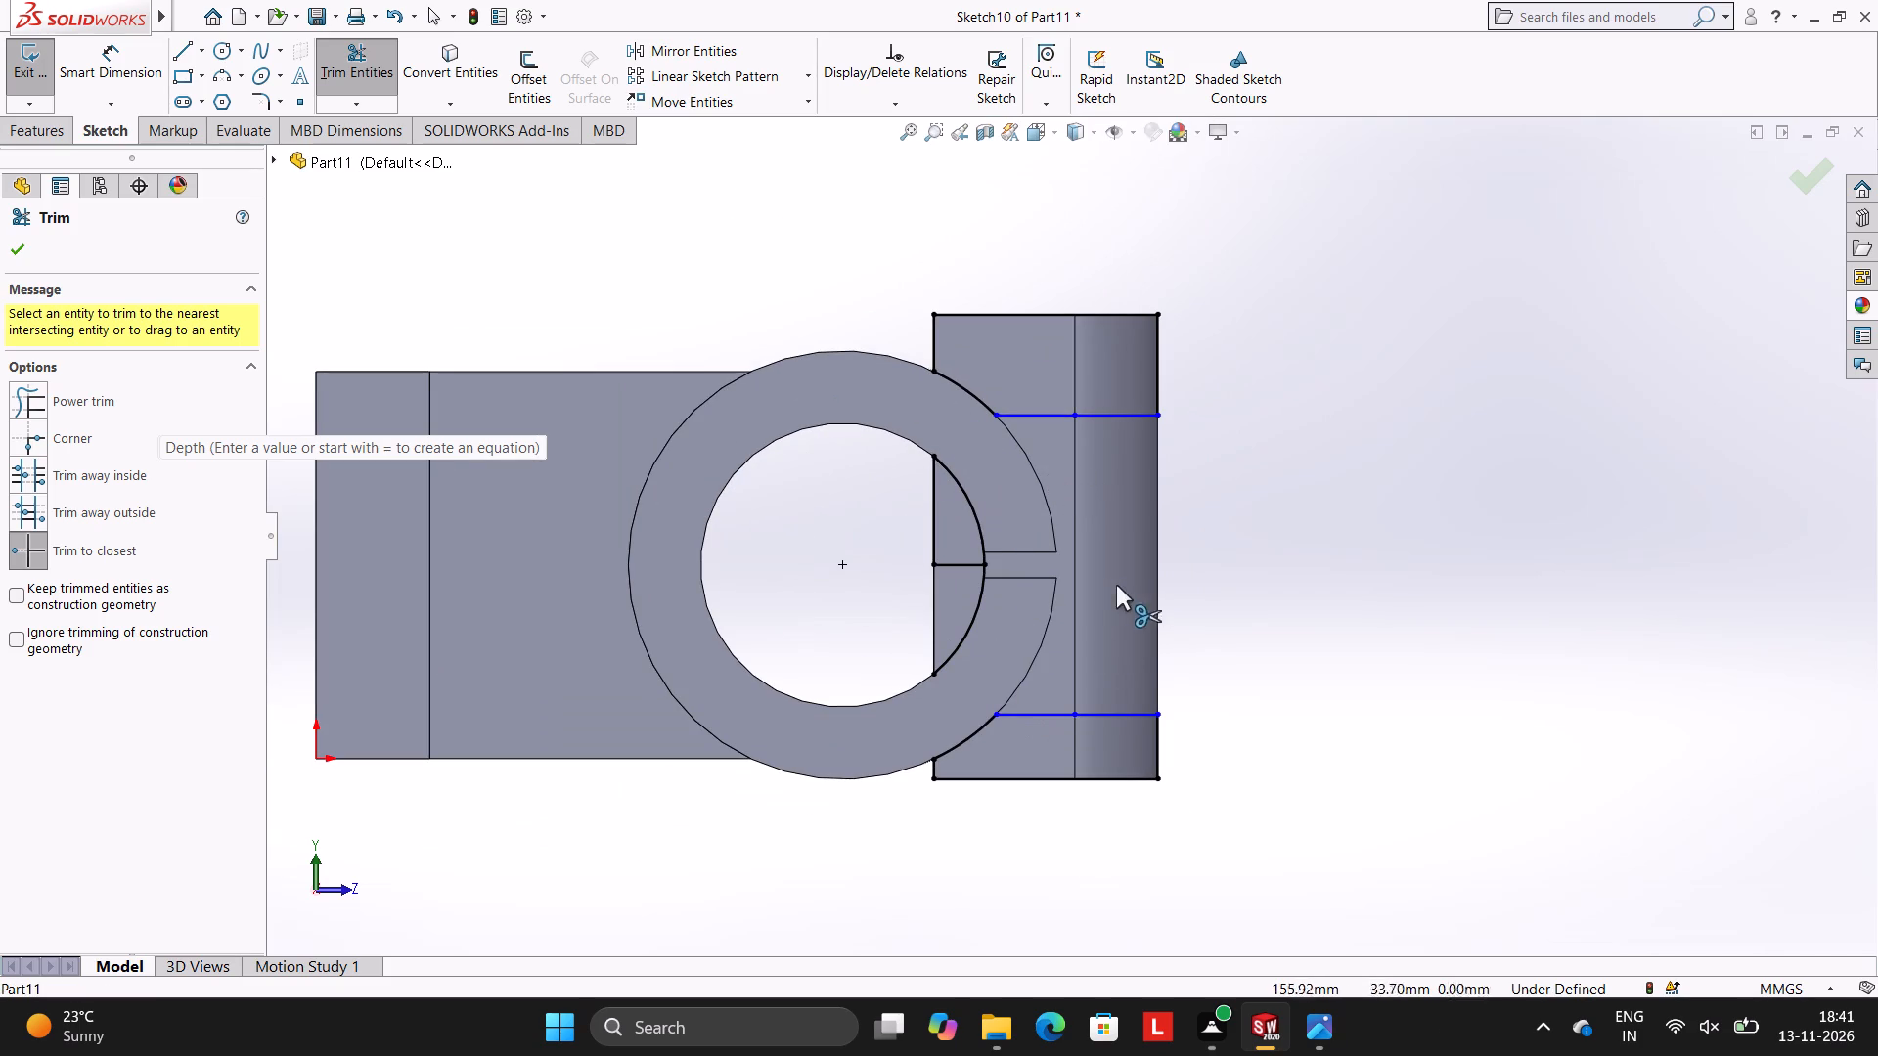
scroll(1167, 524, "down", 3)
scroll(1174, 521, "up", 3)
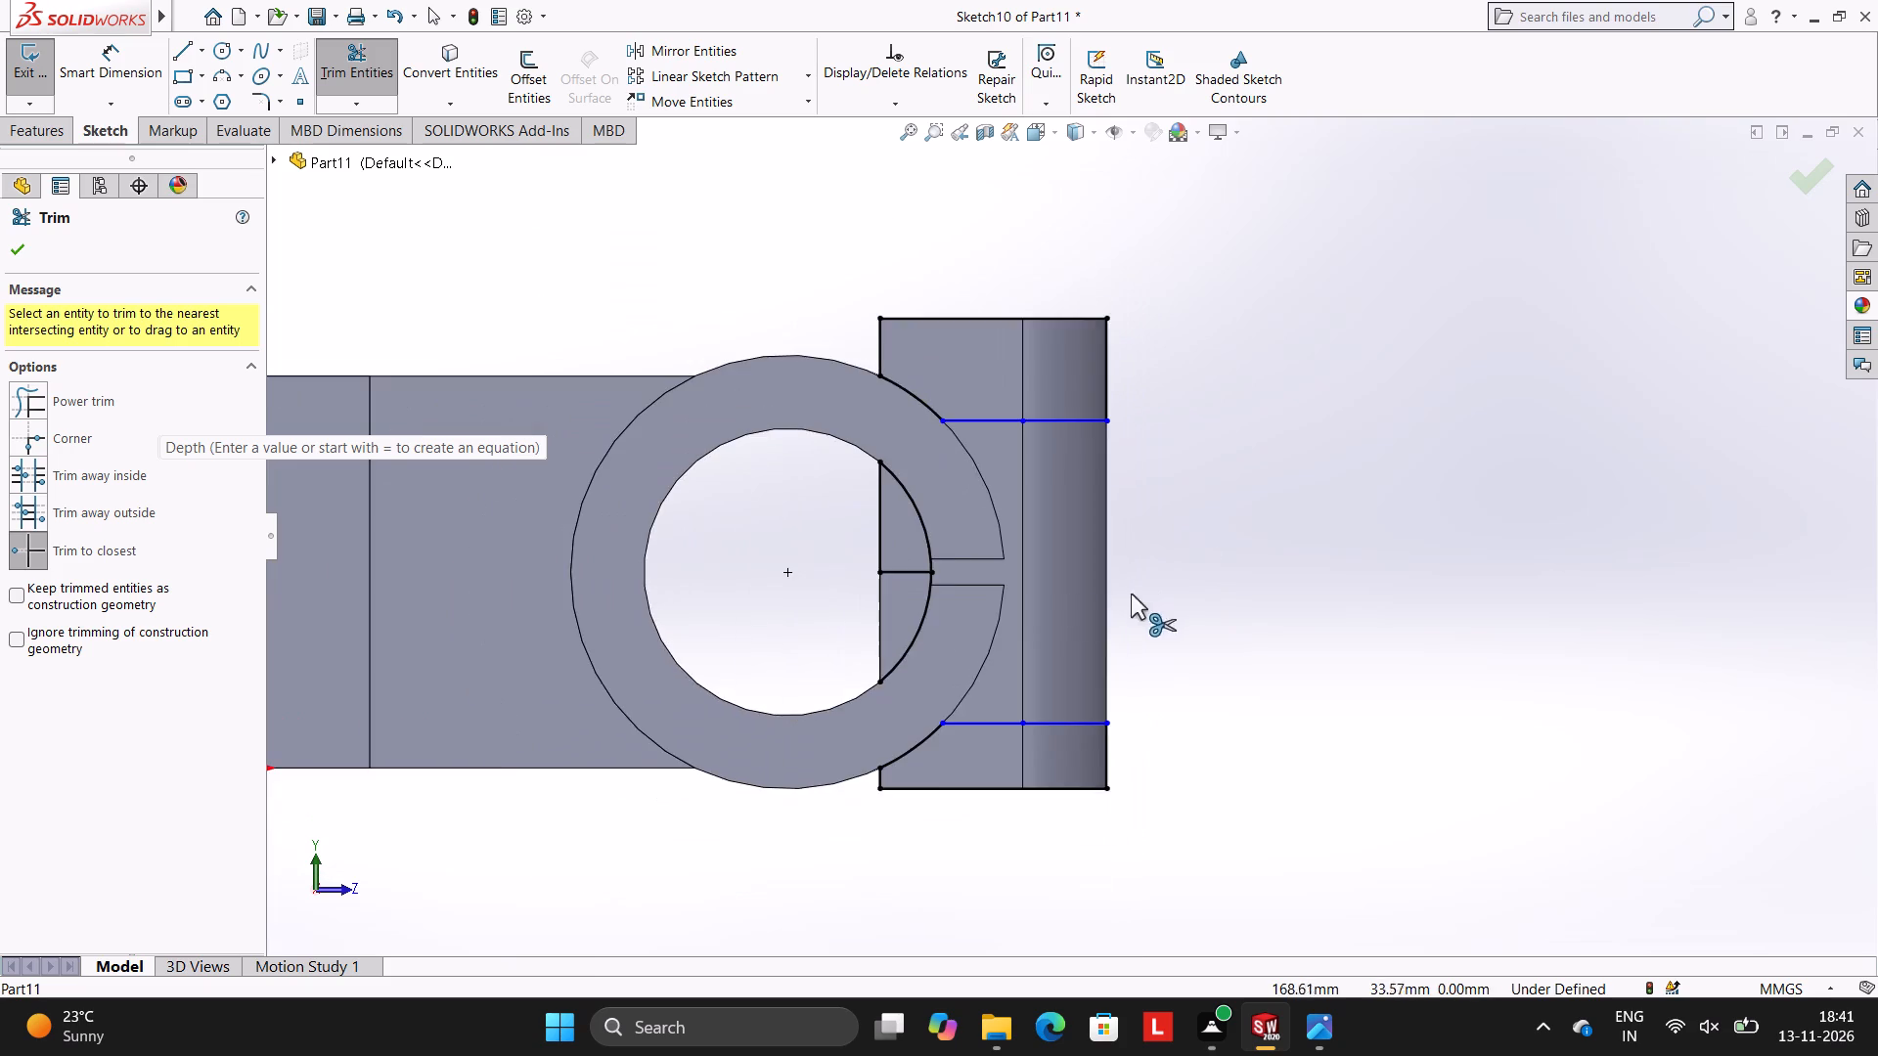
Trim away the remaining short midline segment between the block's flat edge and the bore circle.
scroll(1008, 594, "up", 2)
scroll(1008, 594, "down", 1)
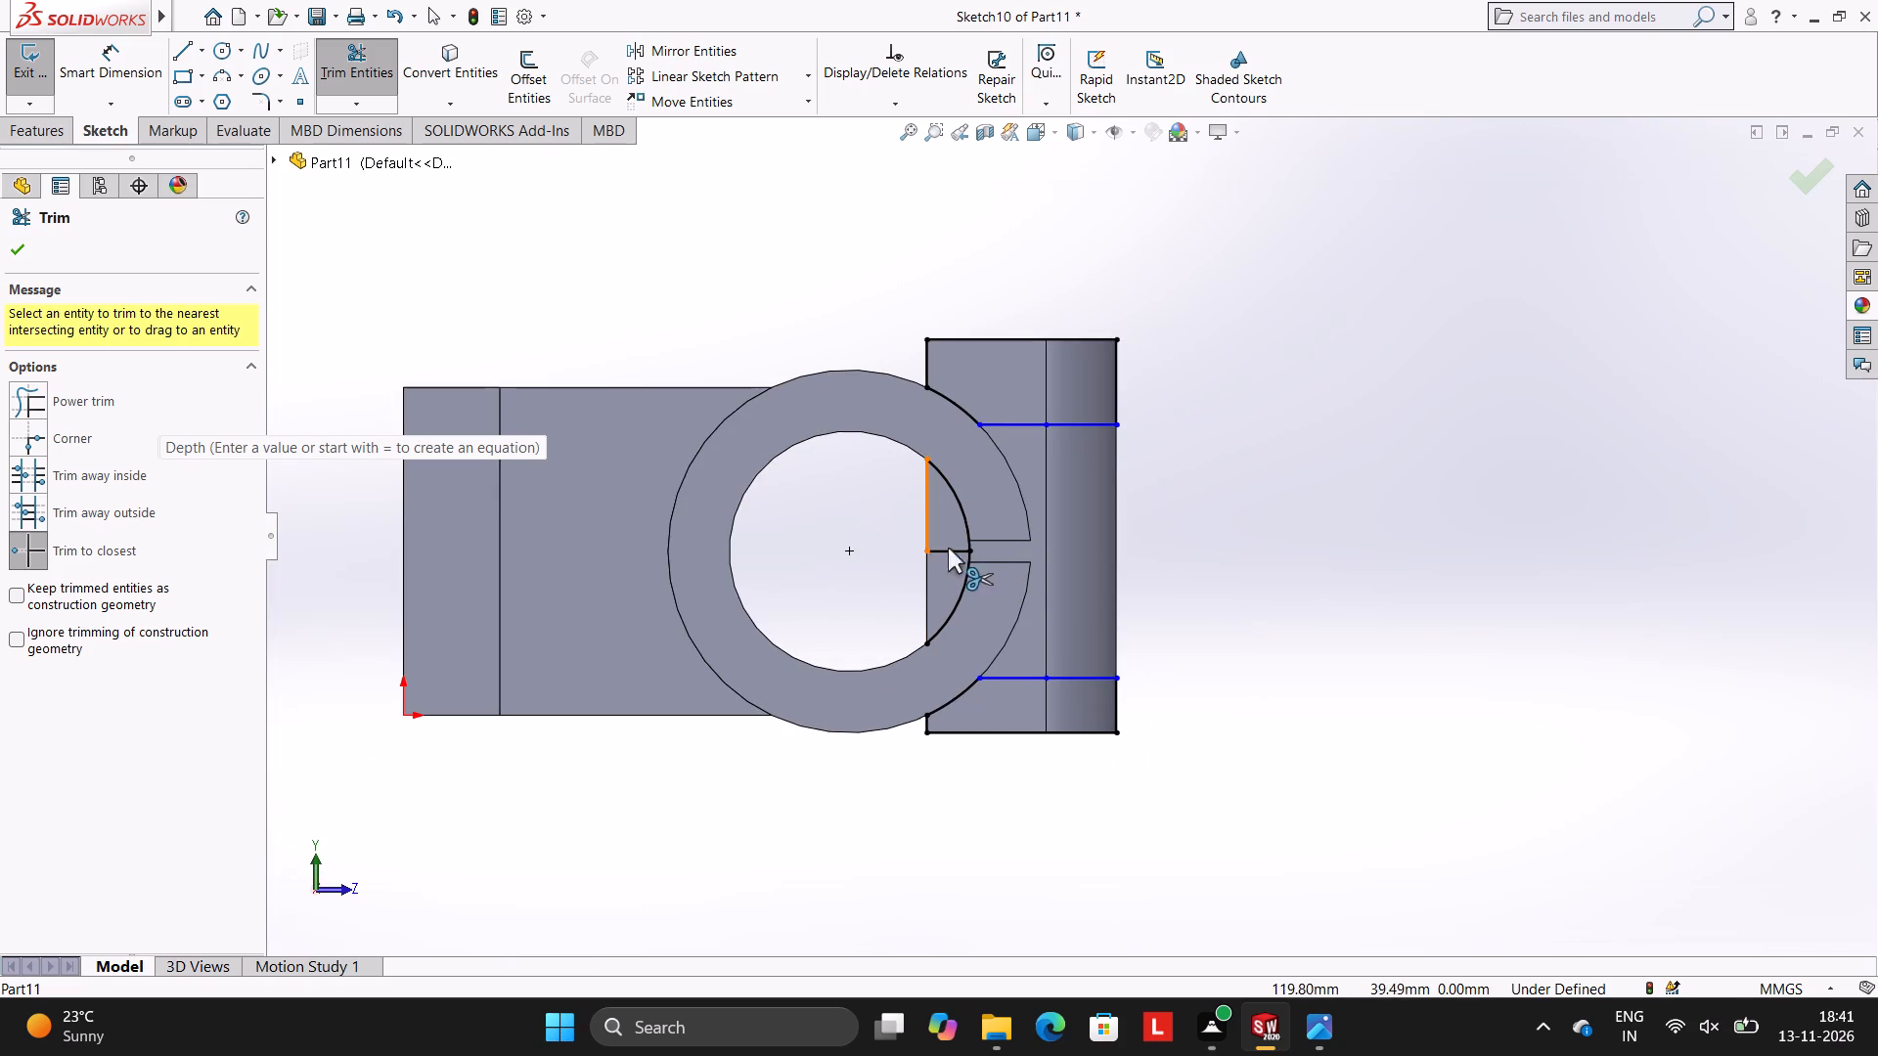
left_click(948, 554)
scroll(1209, 567, "up", 1)
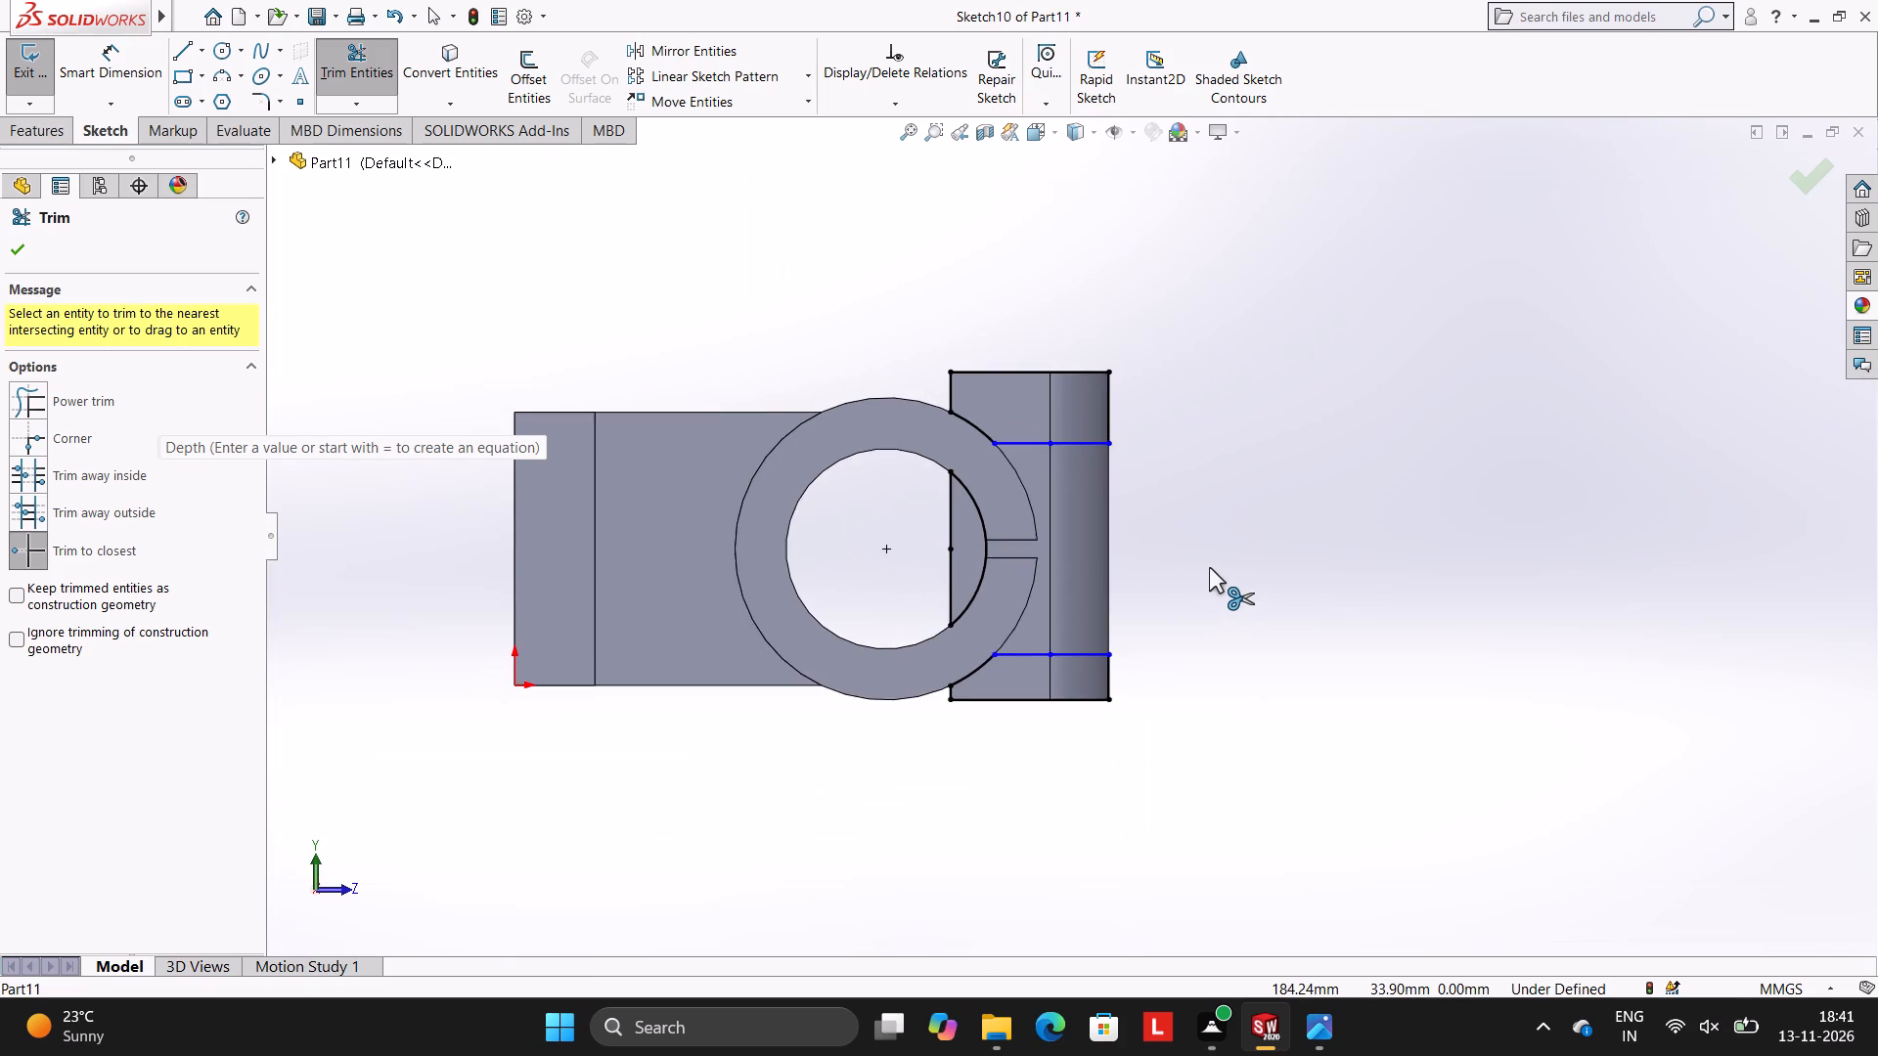
scroll(1209, 567, "down", 3)
scroll(1170, 507, "up", 1)
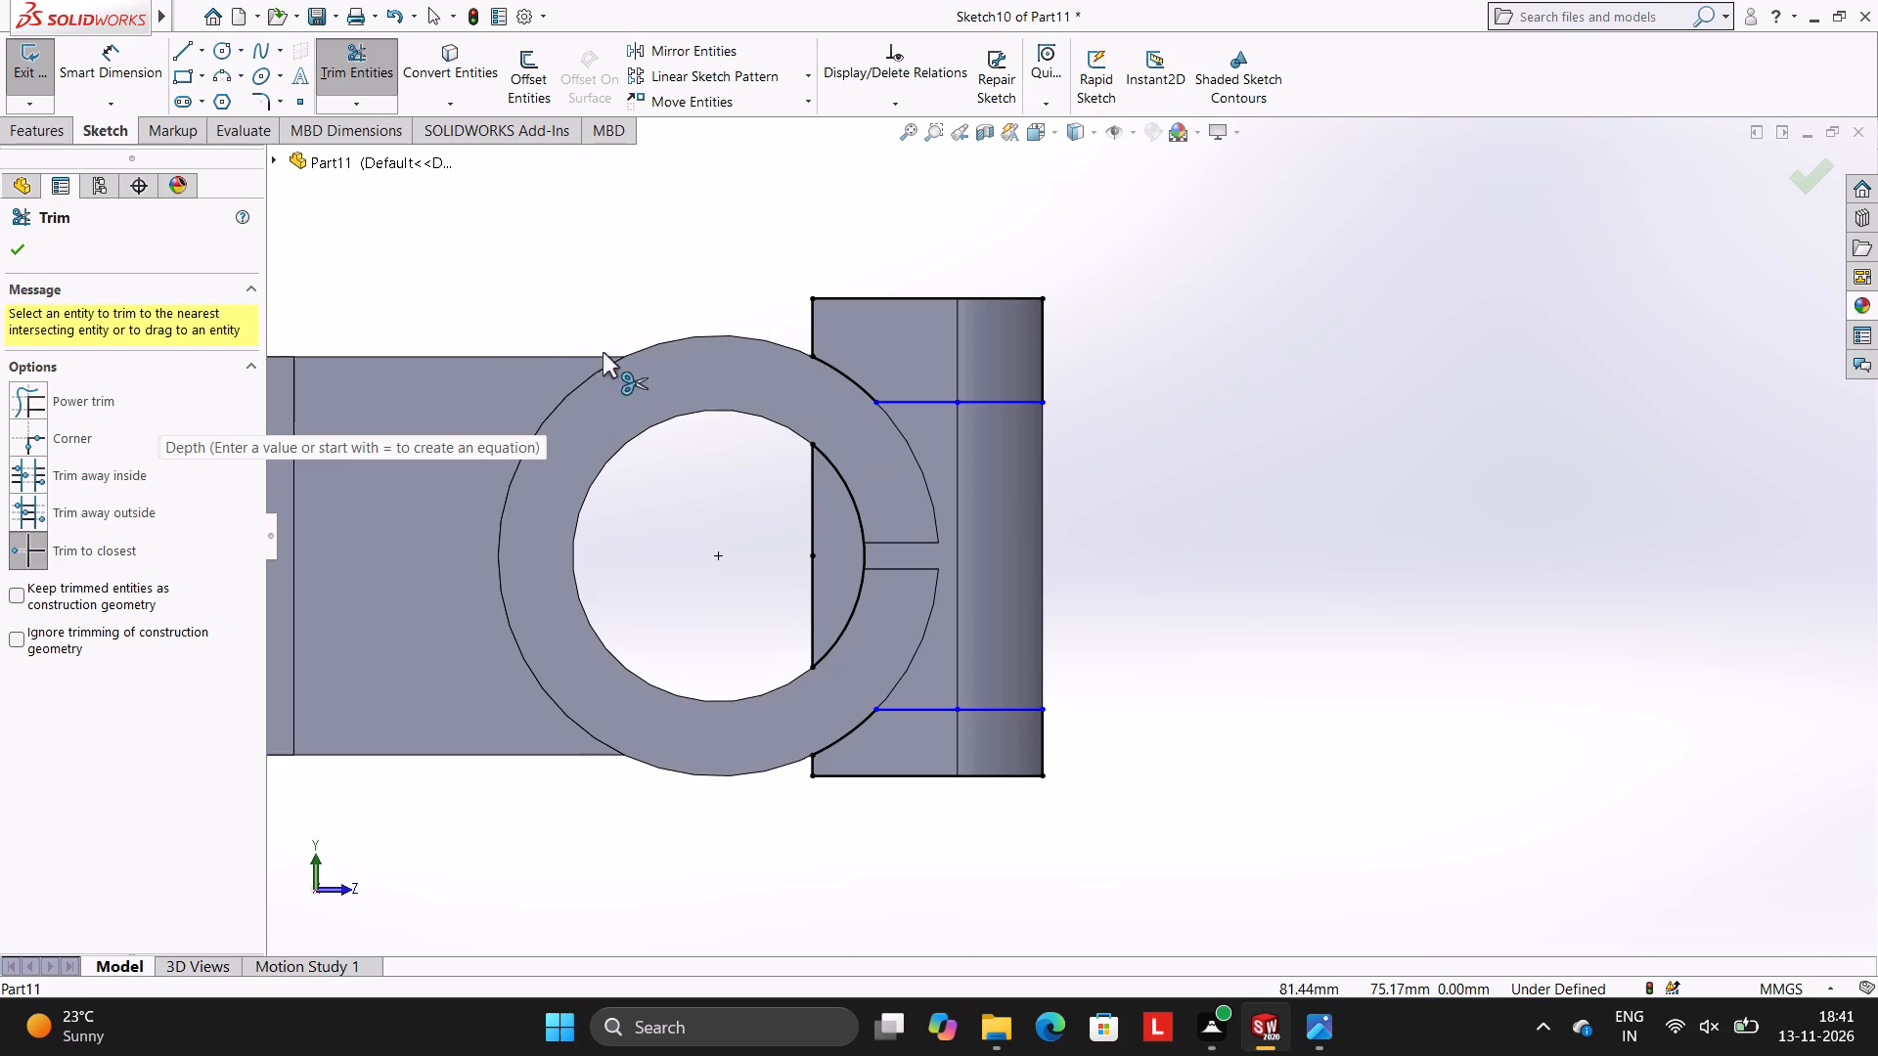
Sketch a 5 mm wide slot outline about 34 mm long, from the bore arc to the block's outer edge and back.
left_click(182, 56)
scroll(847, 435, "down", 1)
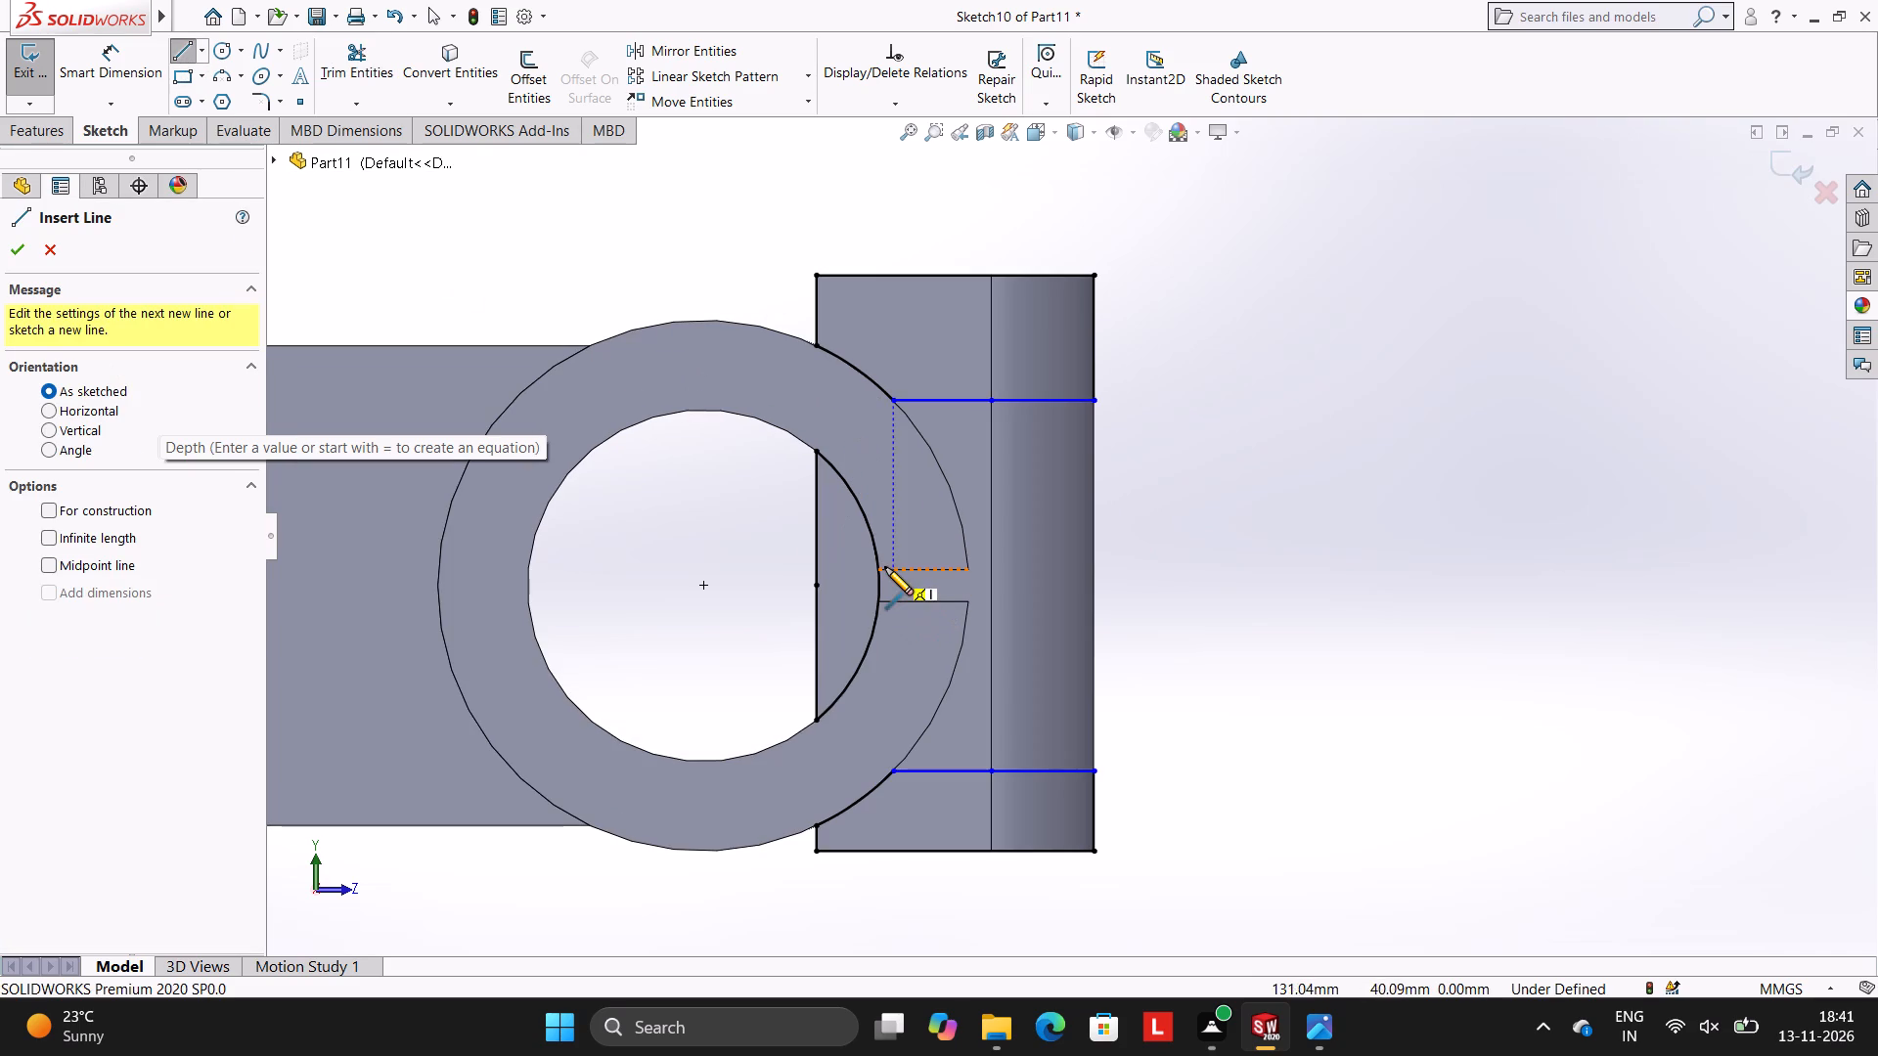
left_click(876, 567)
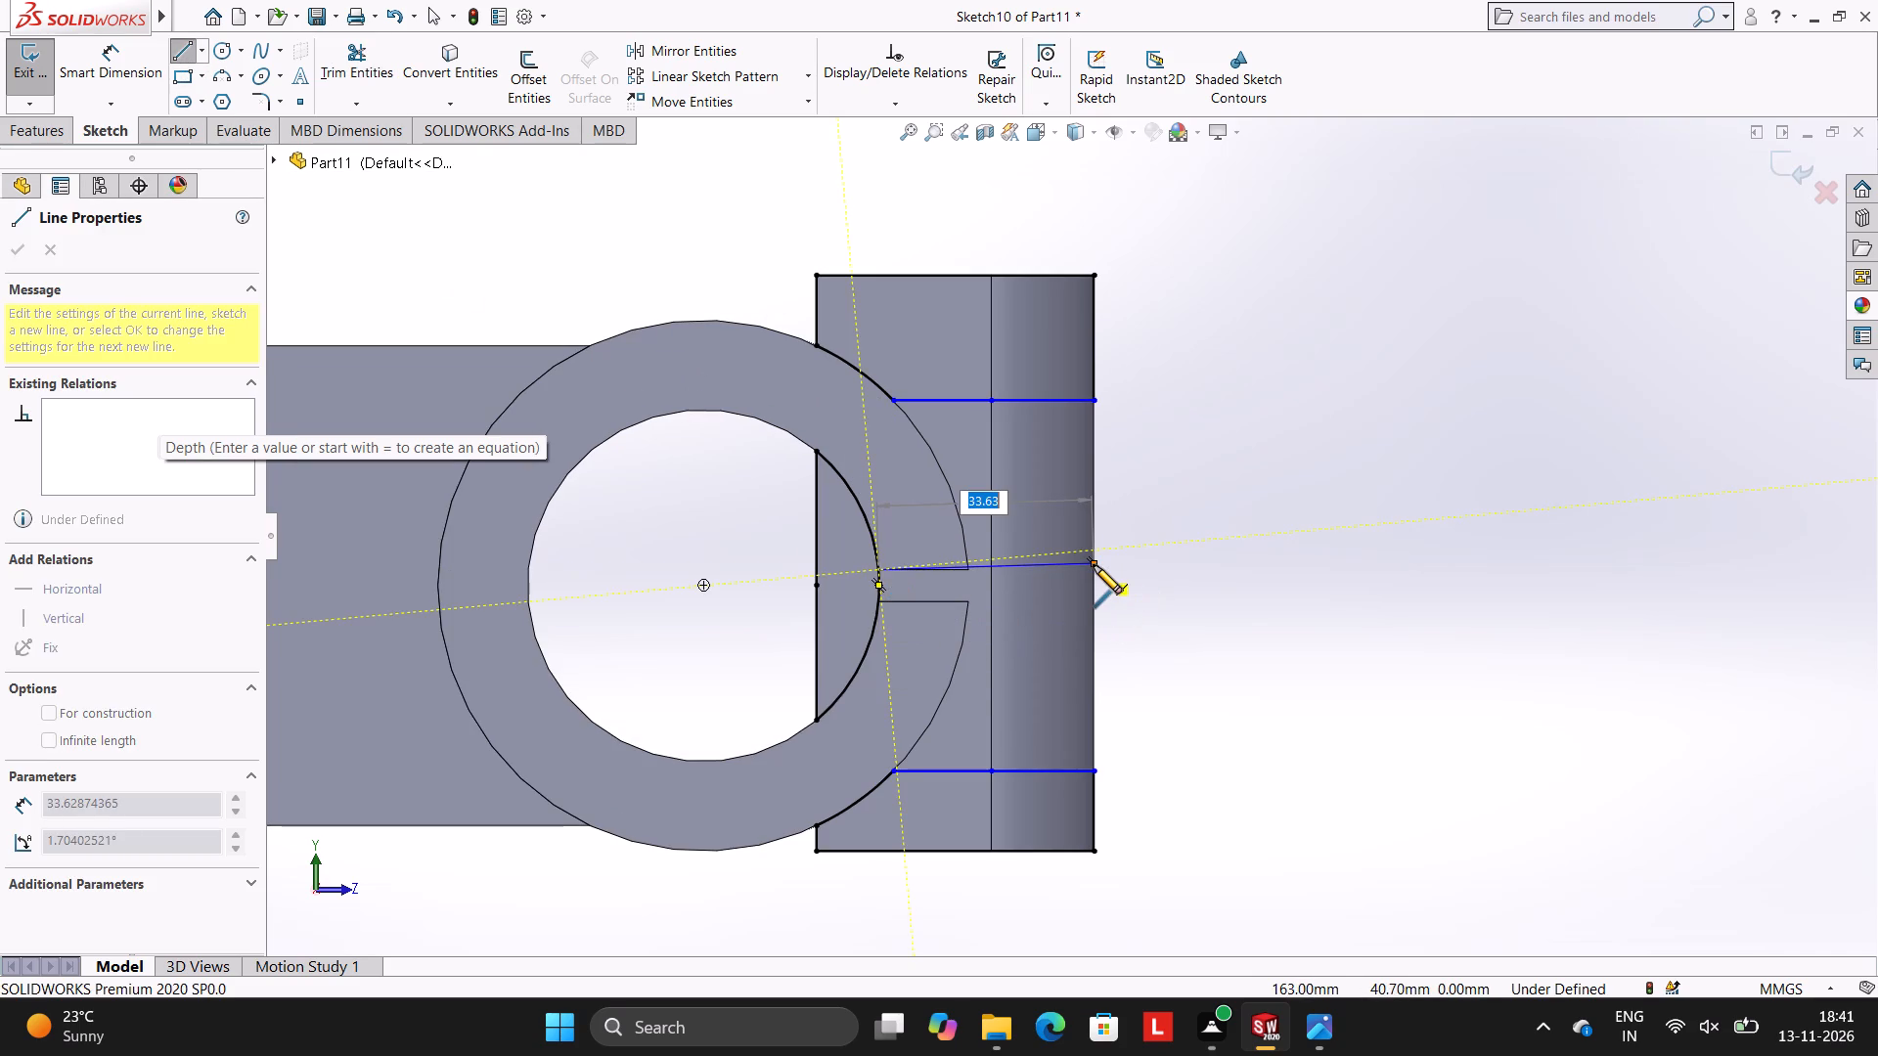
left_click(1095, 571)
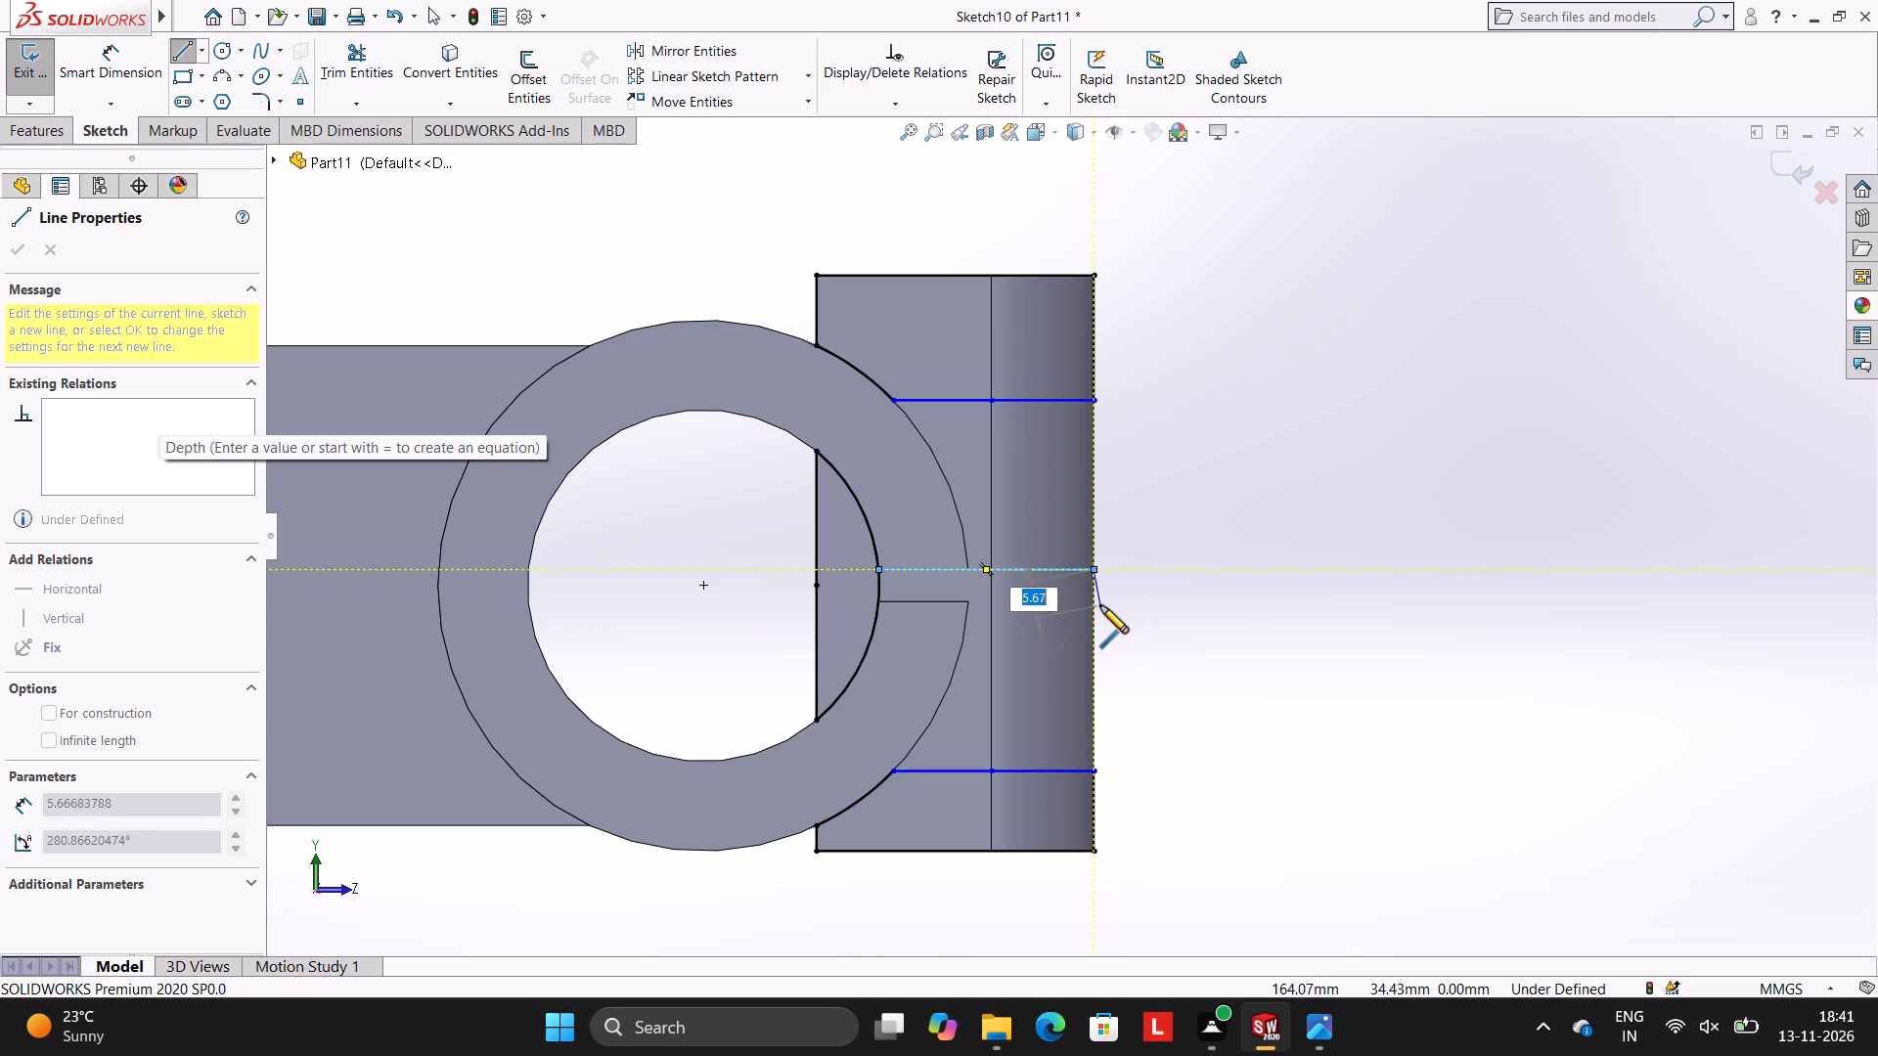
key("5")
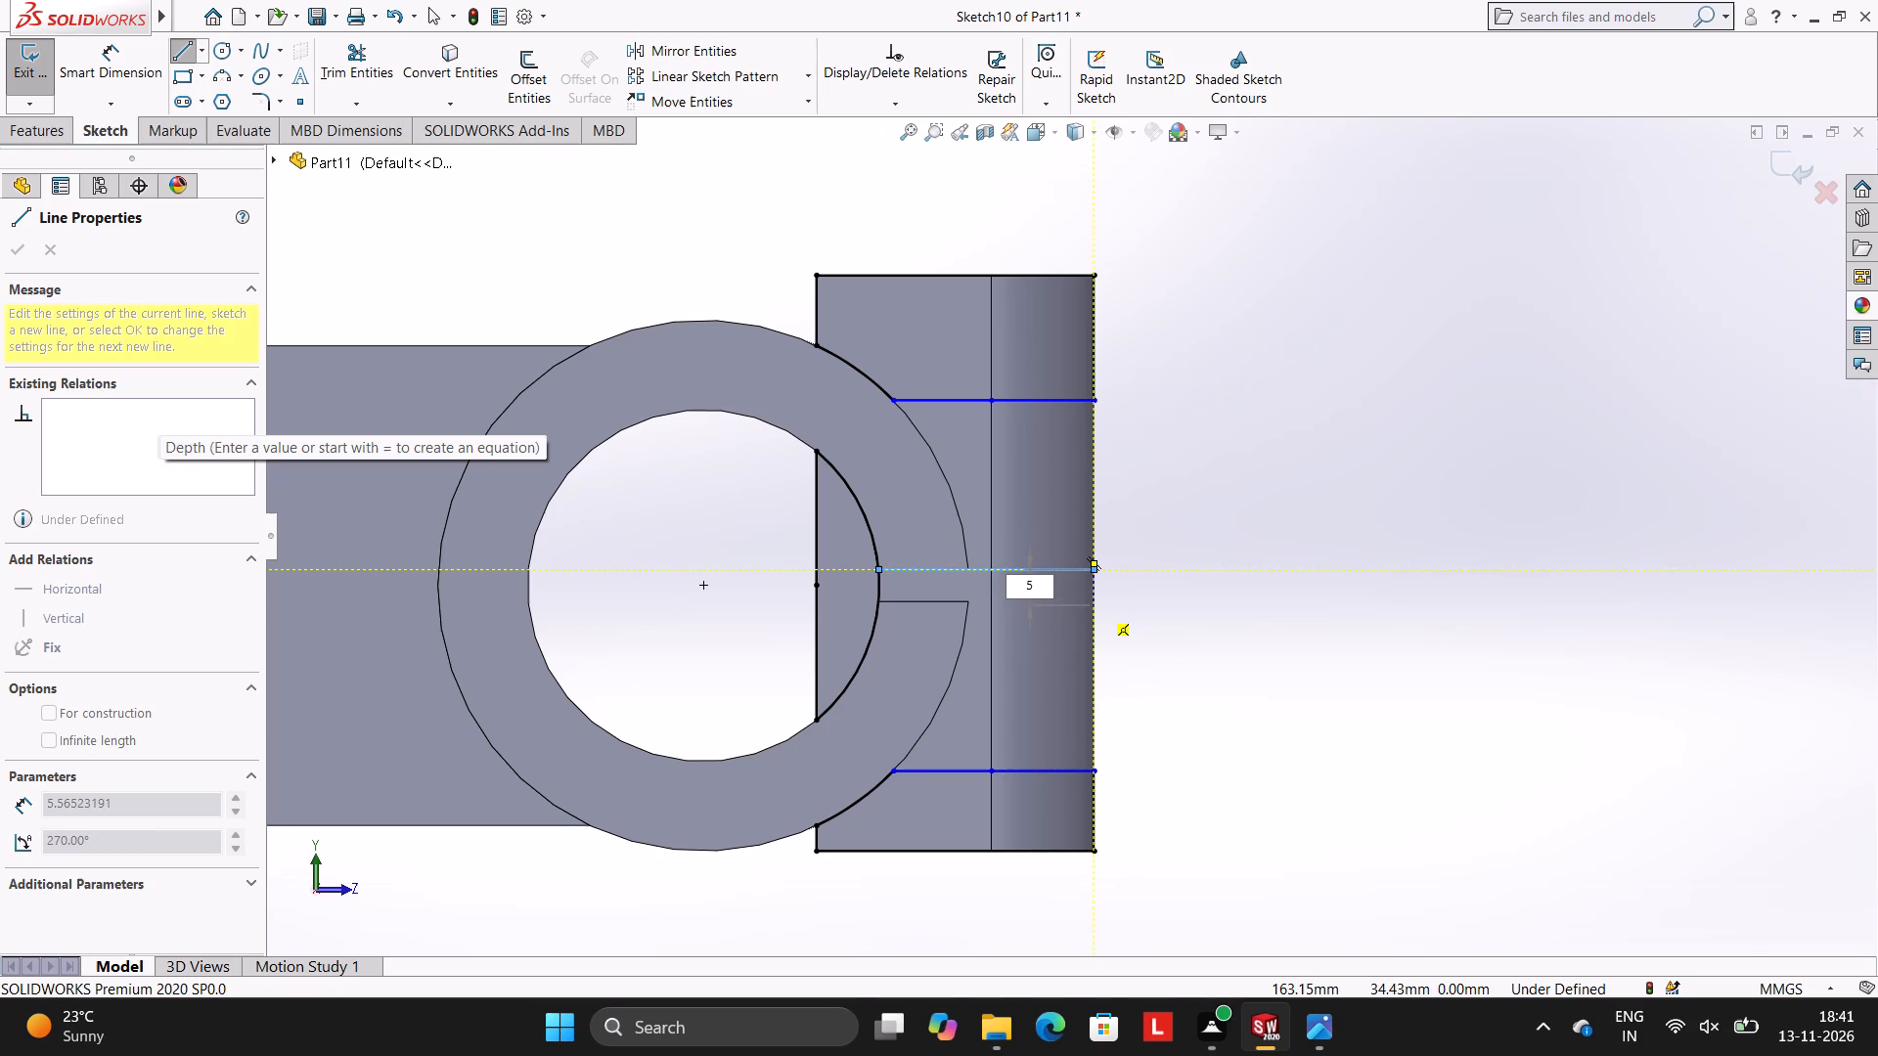
key("Return")
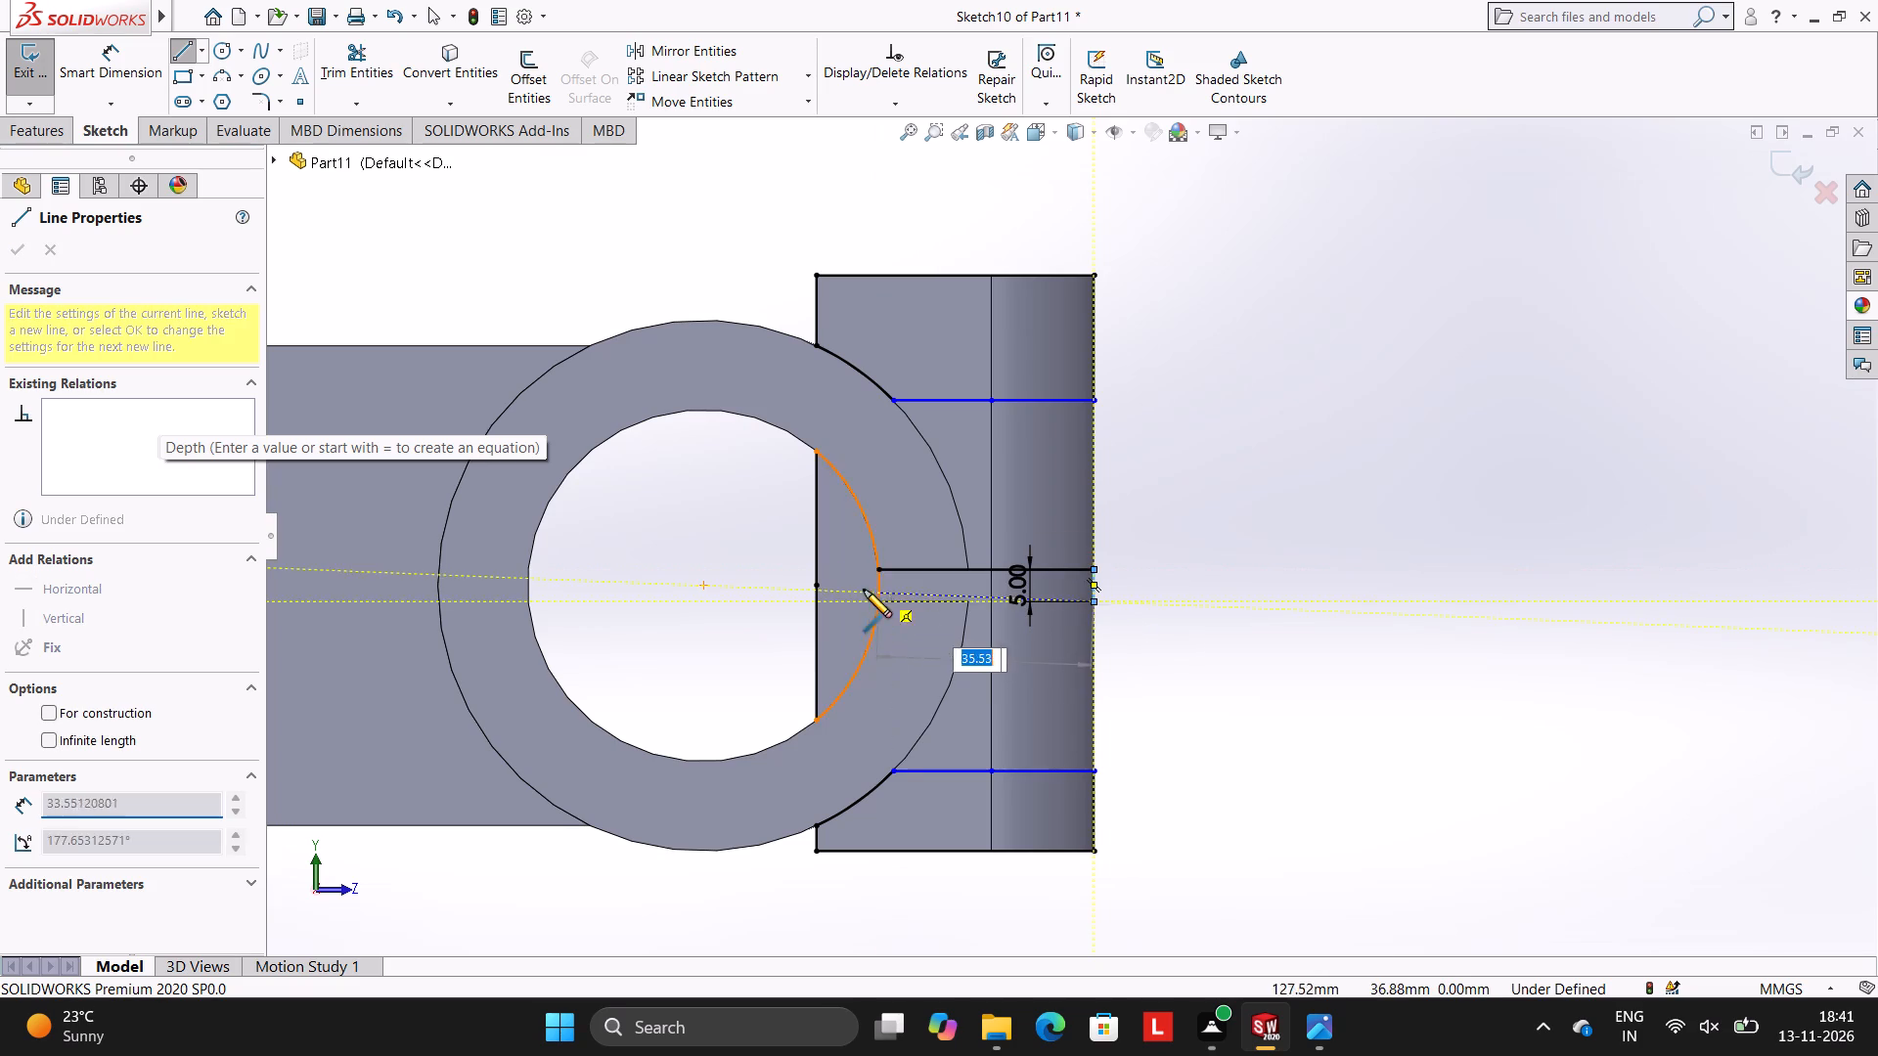
left_click(879, 602)
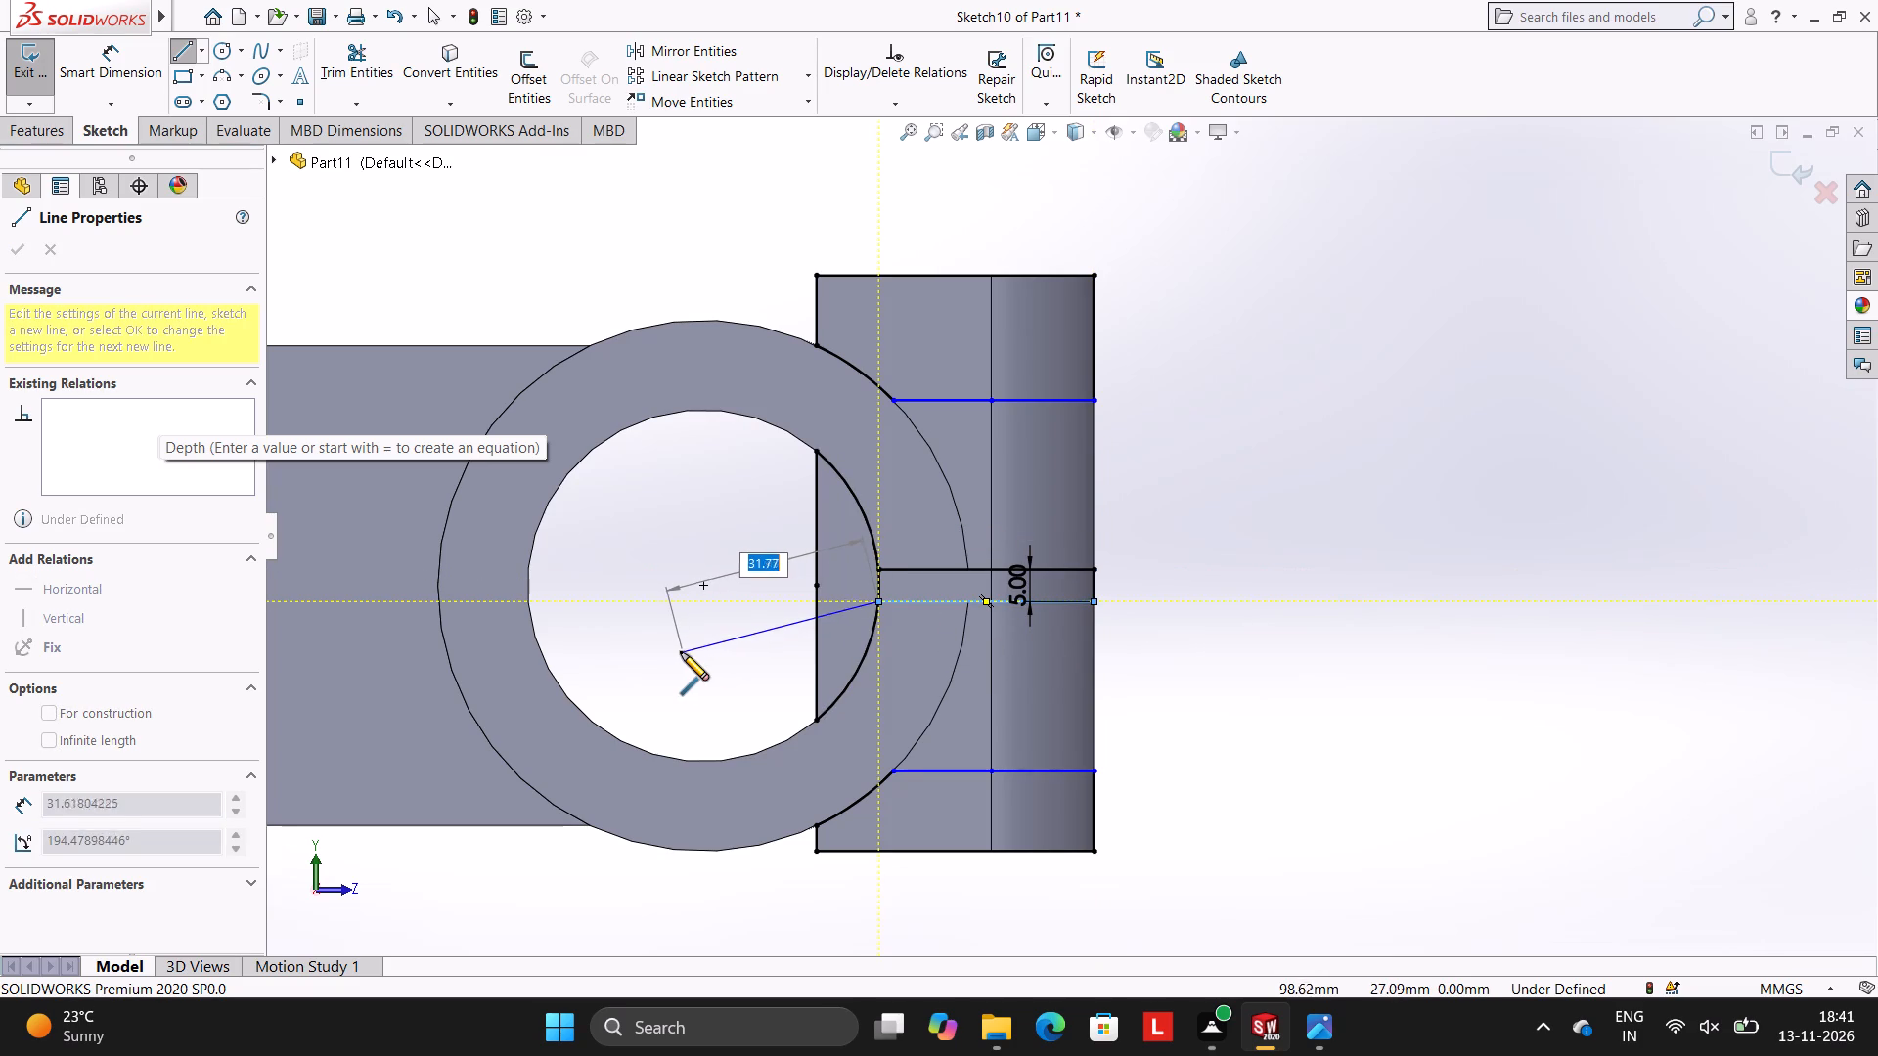
key("Escape")
key("Escape")
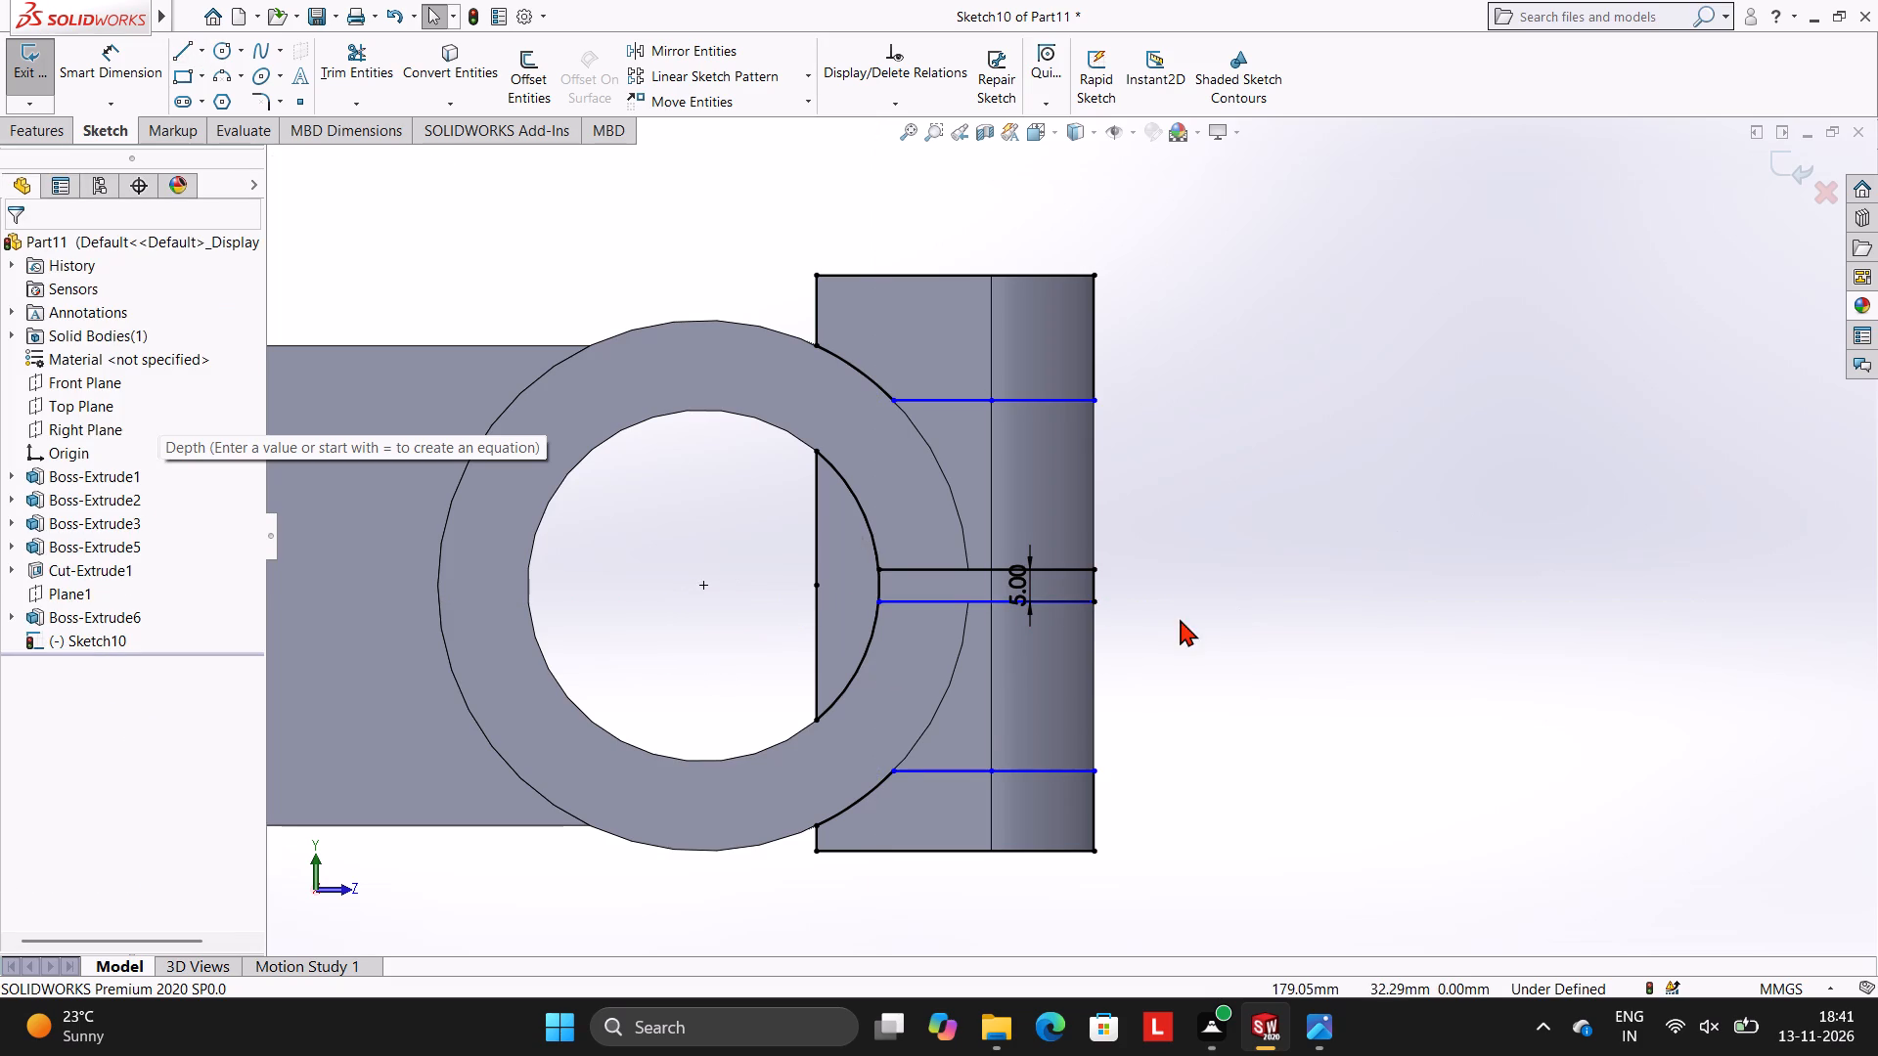
Cut-extrude both block-end regions, the region overlapping the bore and the 5 mm slot strip, blind to 90 mm.
scroll(1179, 575, "up", 2)
scroll(1179, 575, "down", 1)
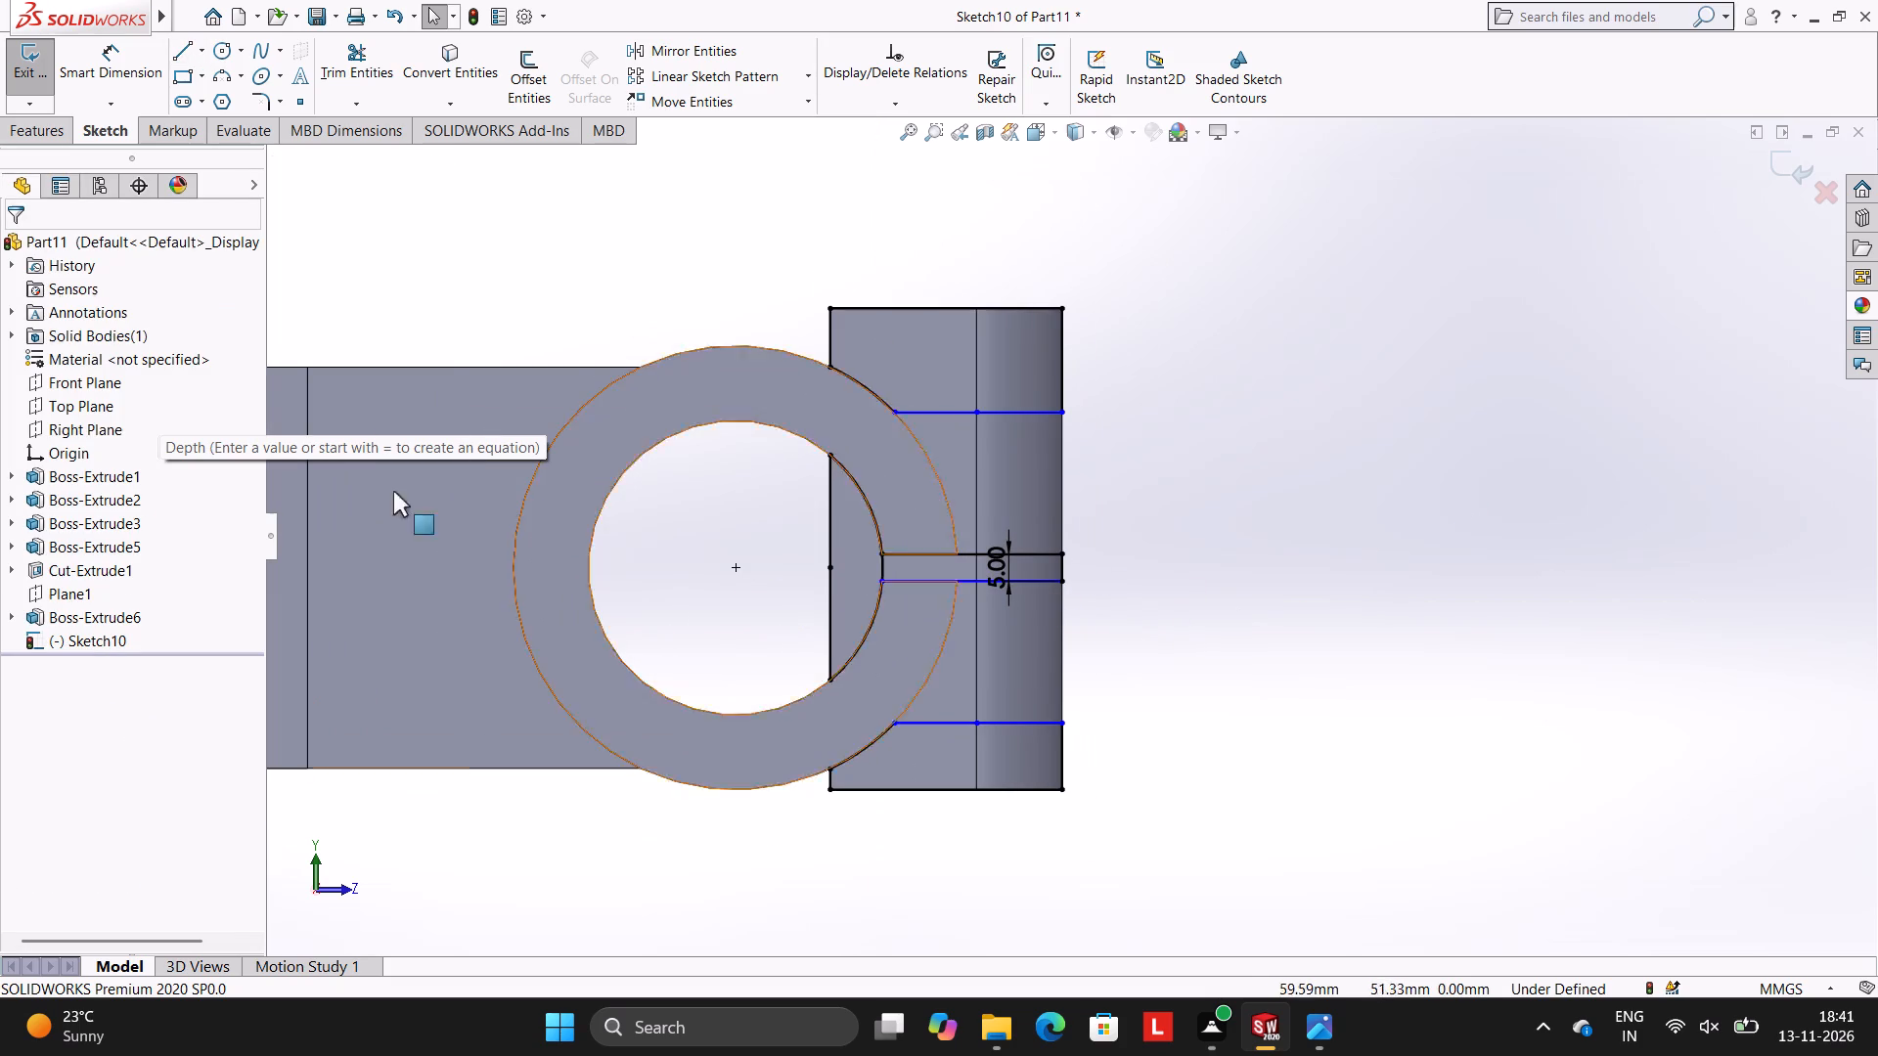
scroll(1021, 465, "up", 2)
left_click(39, 135)
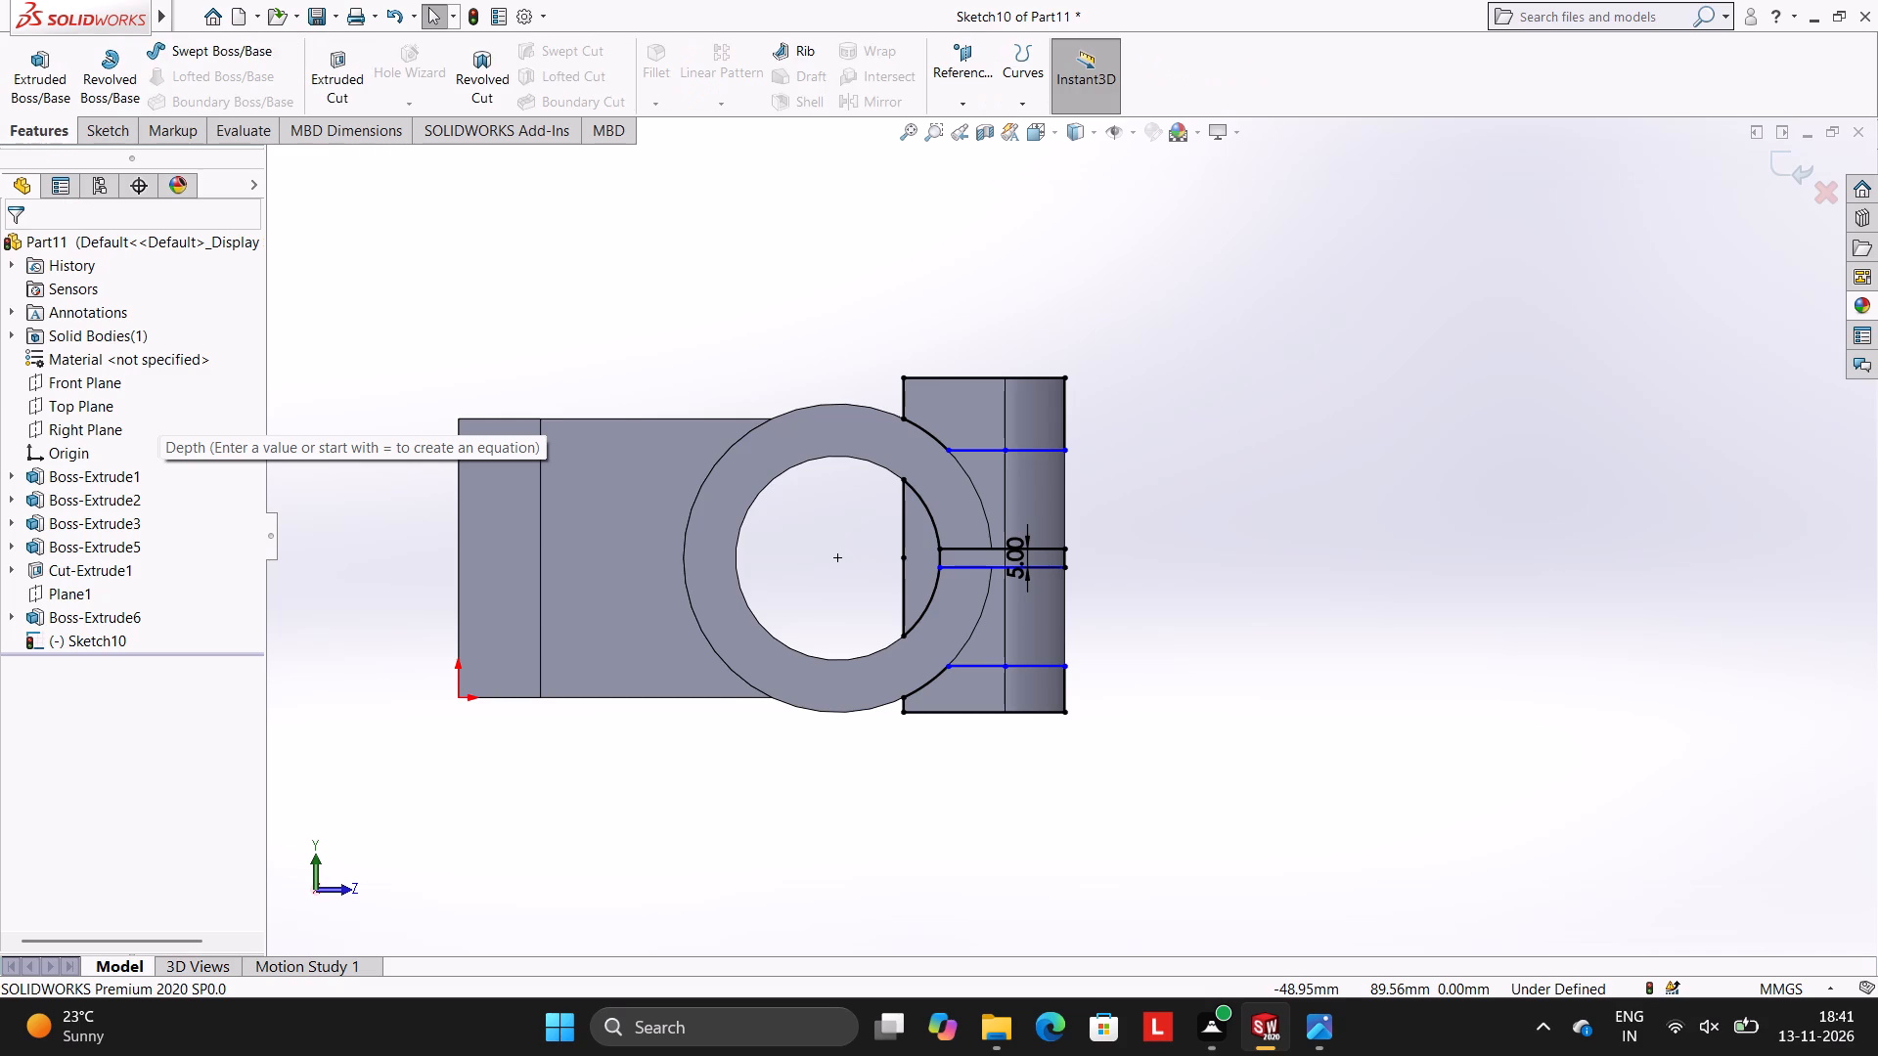
left_click(336, 101)
scroll(1141, 629, "down", 2)
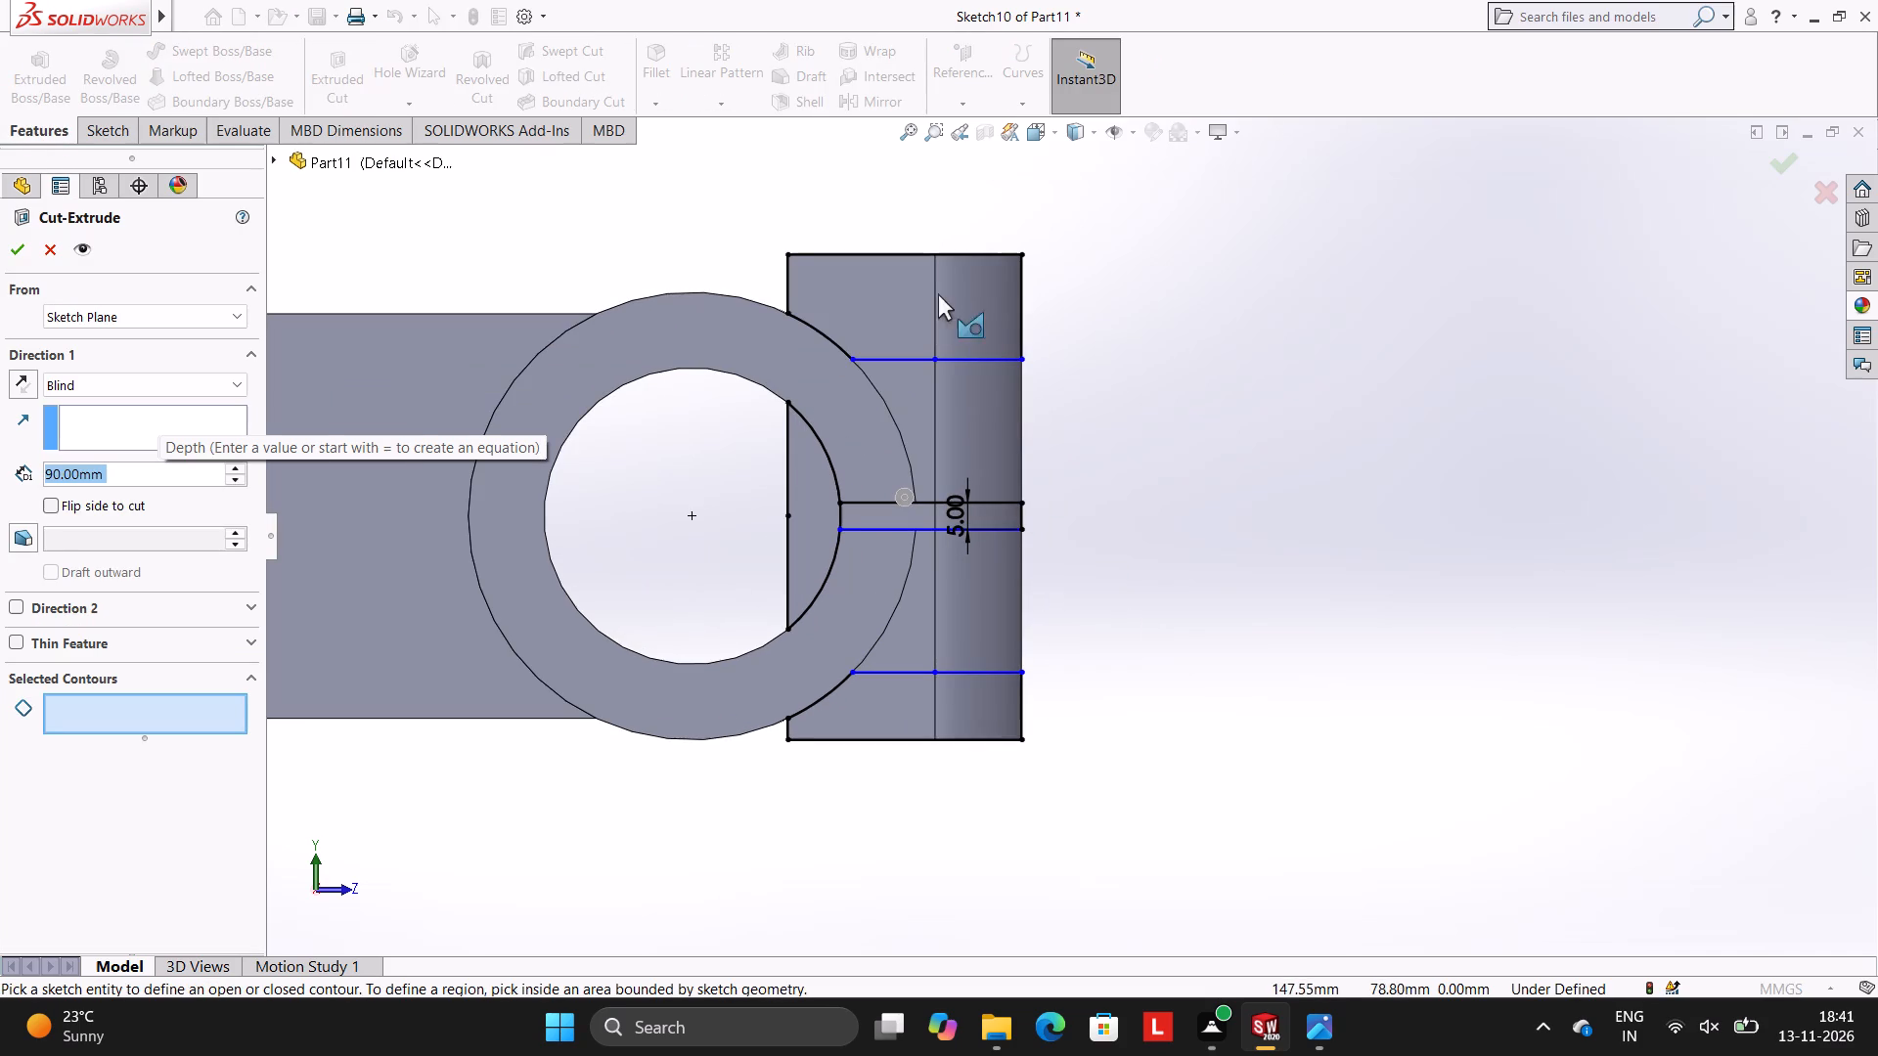
left_click(930, 295)
left_click(977, 295)
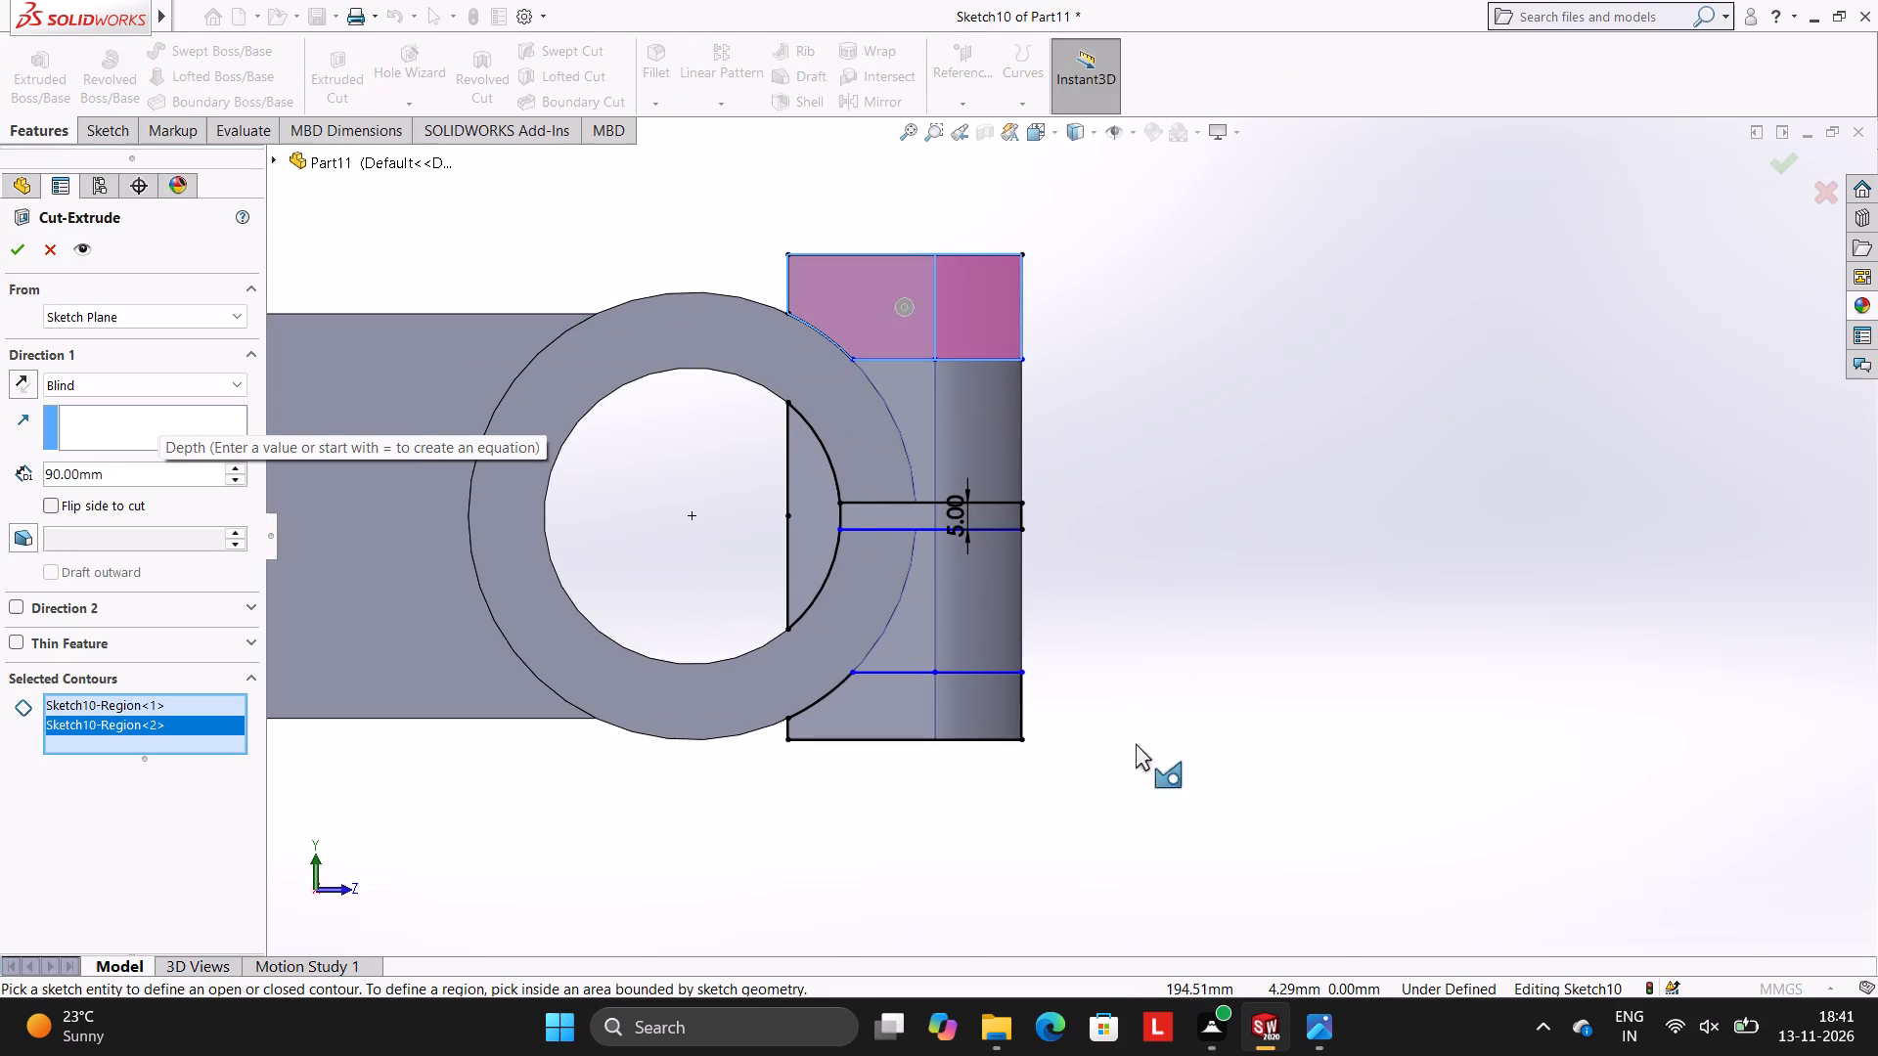
left_click(816, 501)
left_click(904, 511)
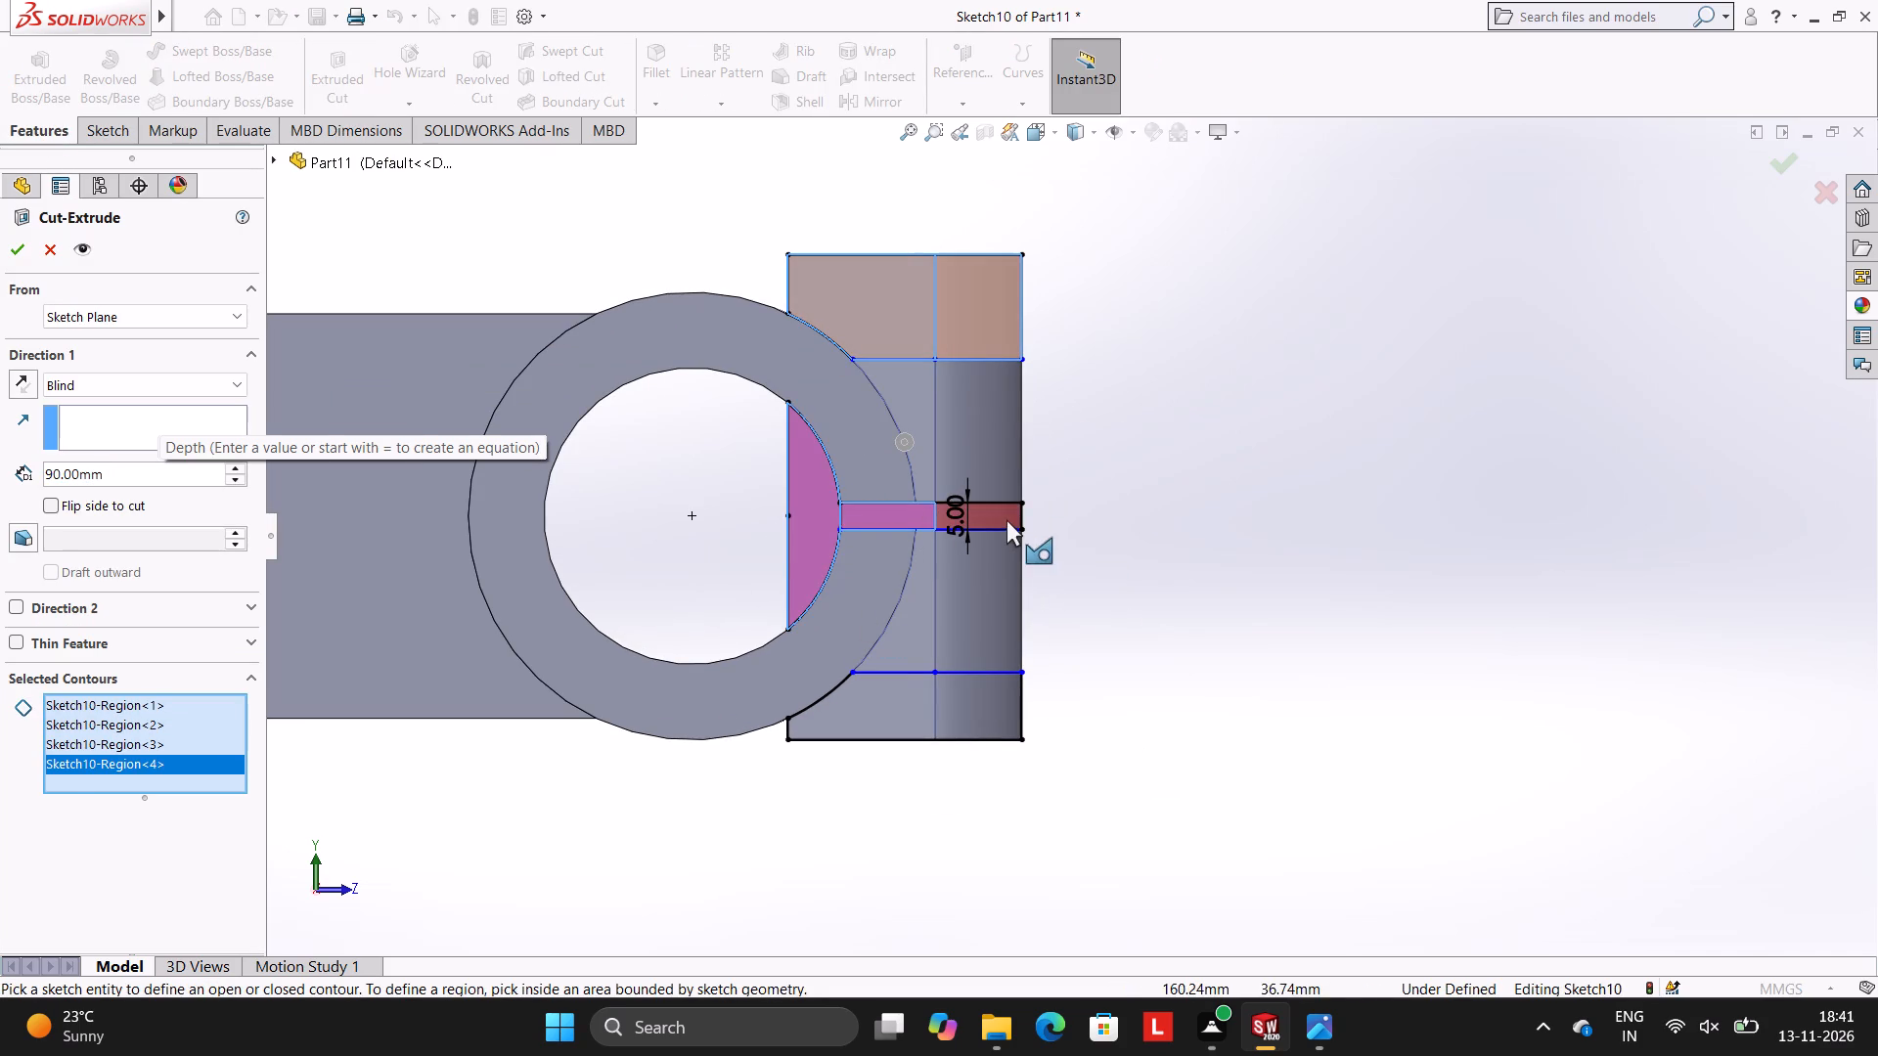
left_click(1006, 519)
left_click(984, 709)
left_click(870, 706)
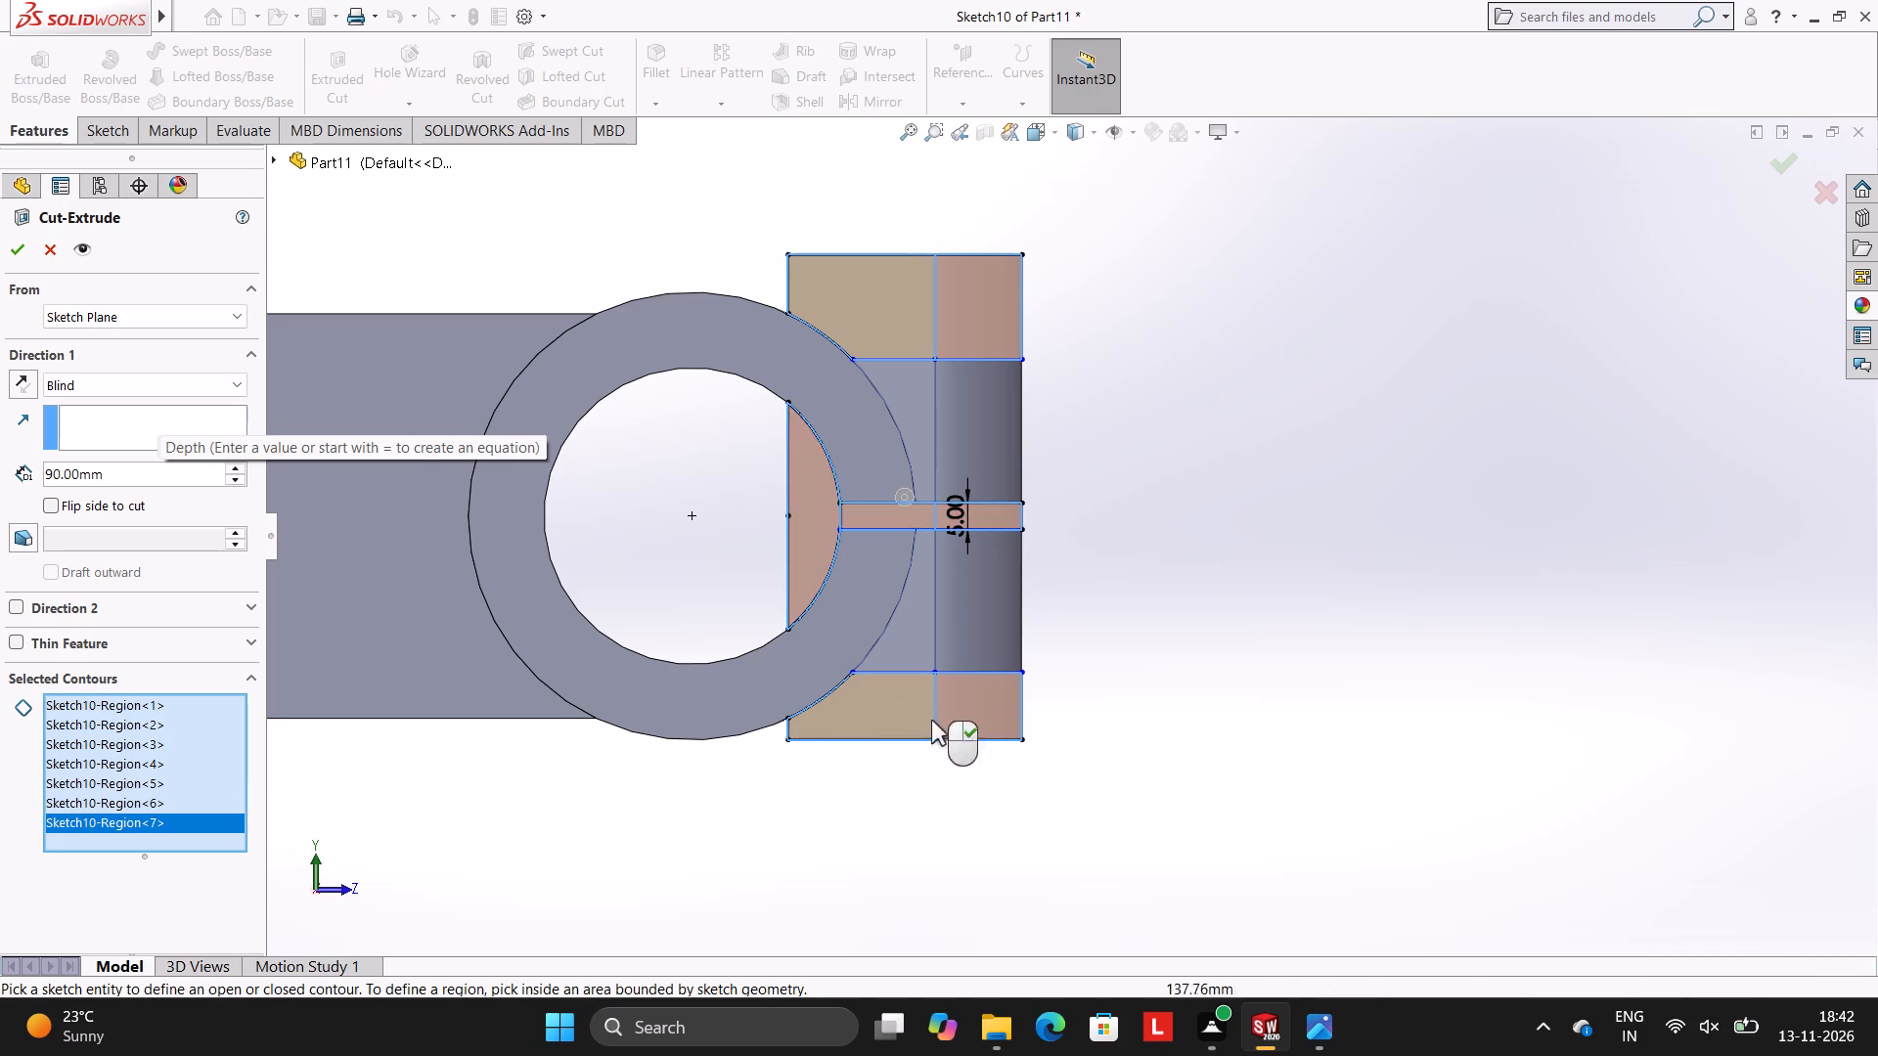
scroll(1165, 596, "up", 3)
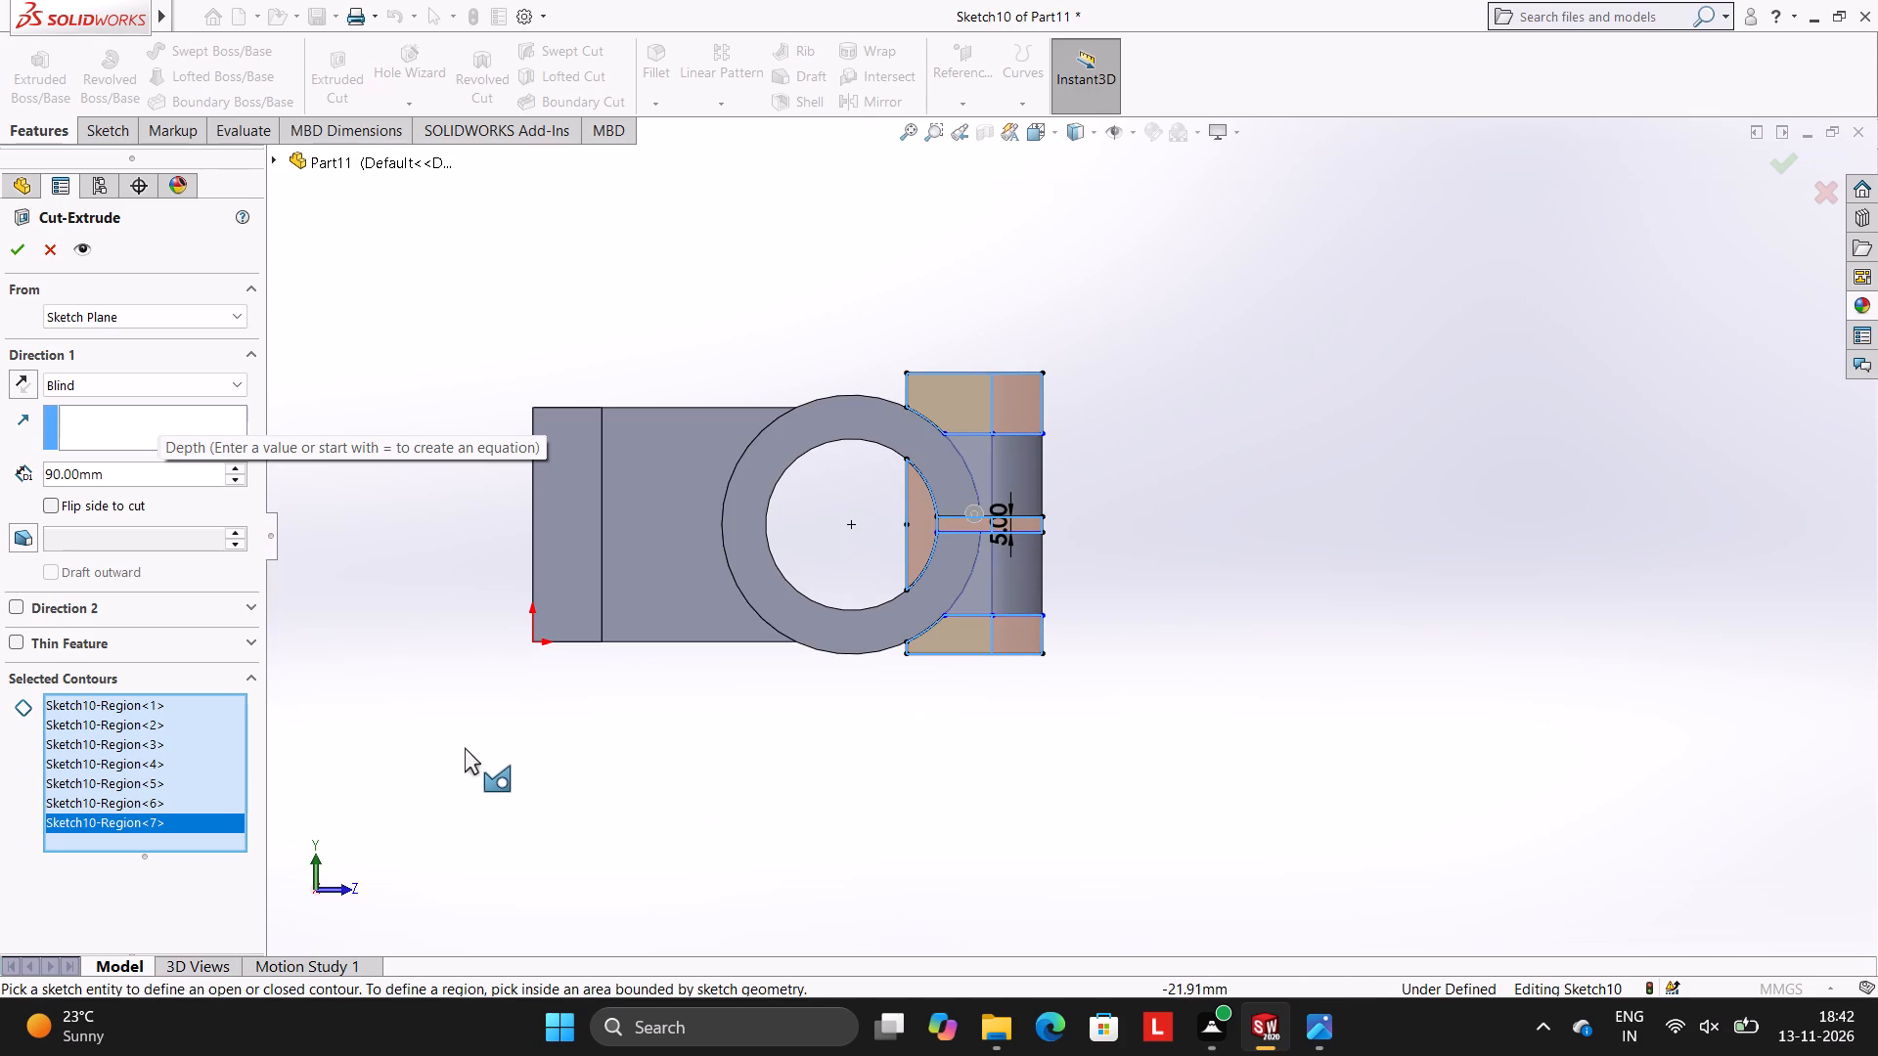
middle_click_drag(1297, 335, 1140, 292)
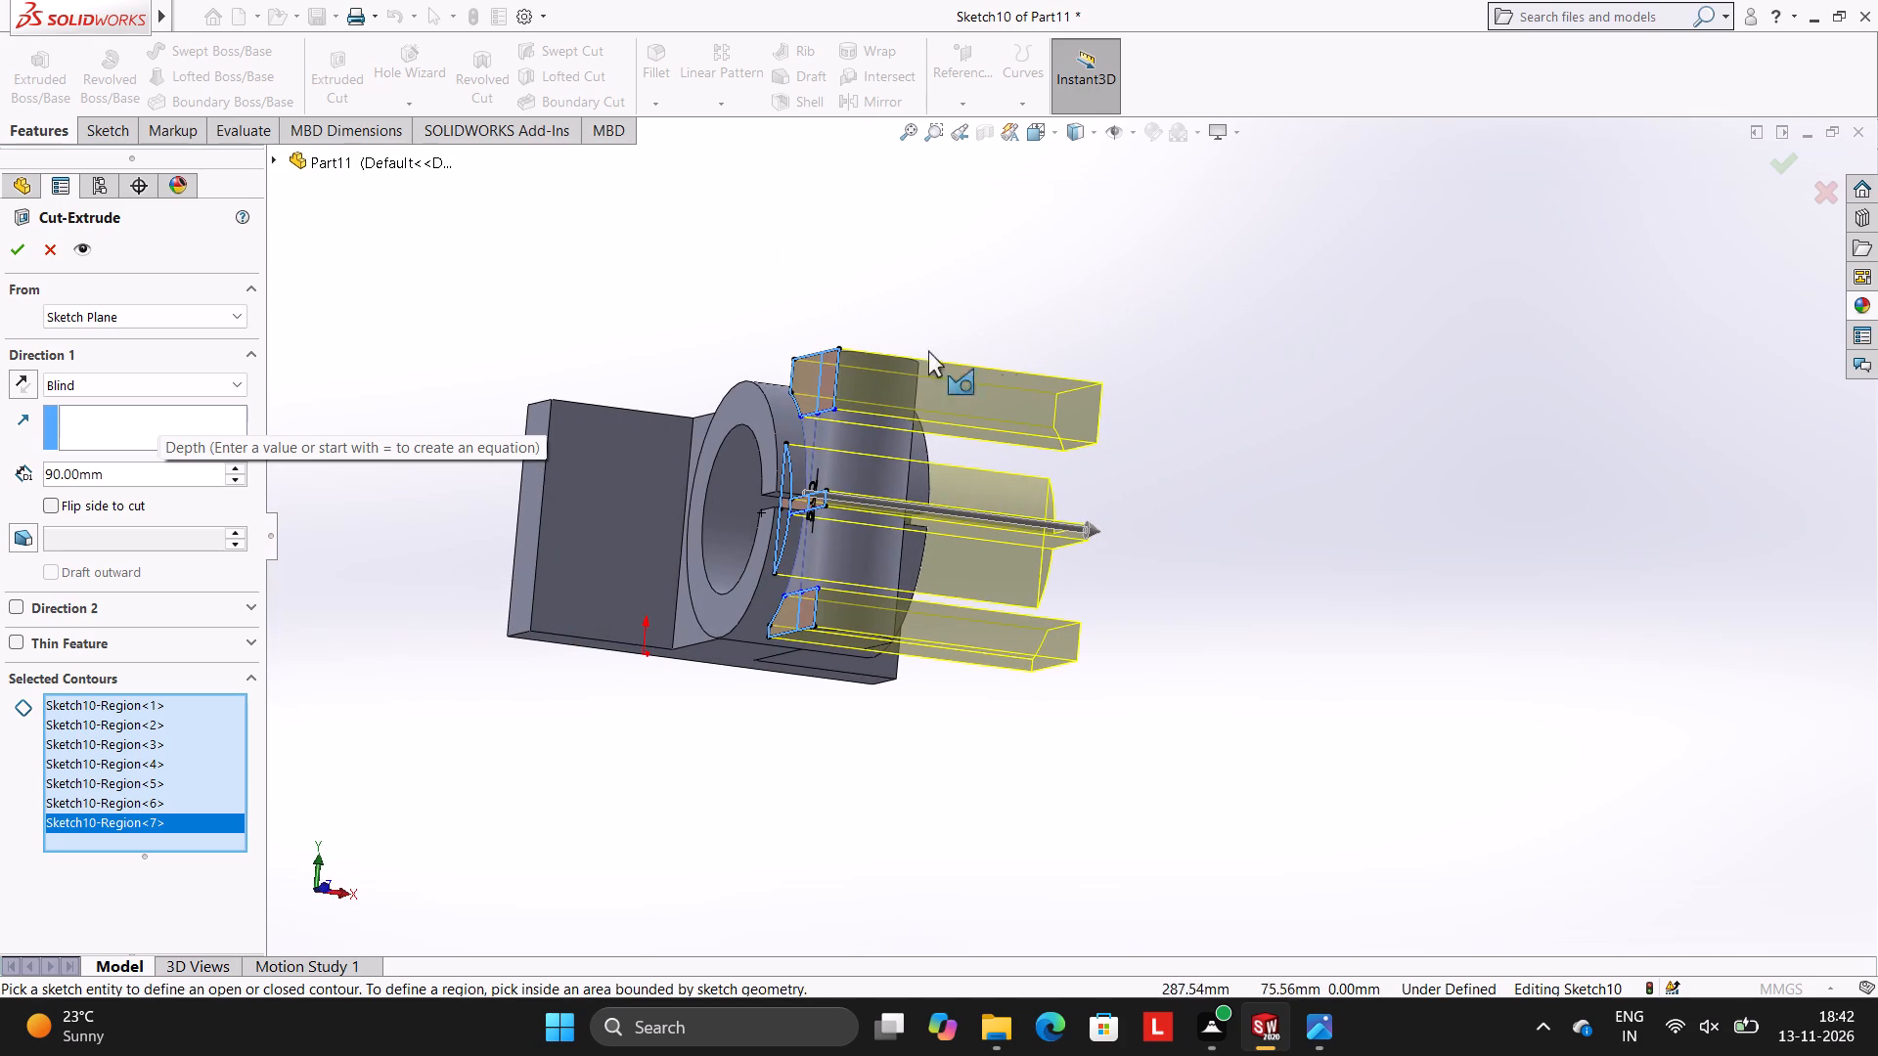
left_click(28, 244)
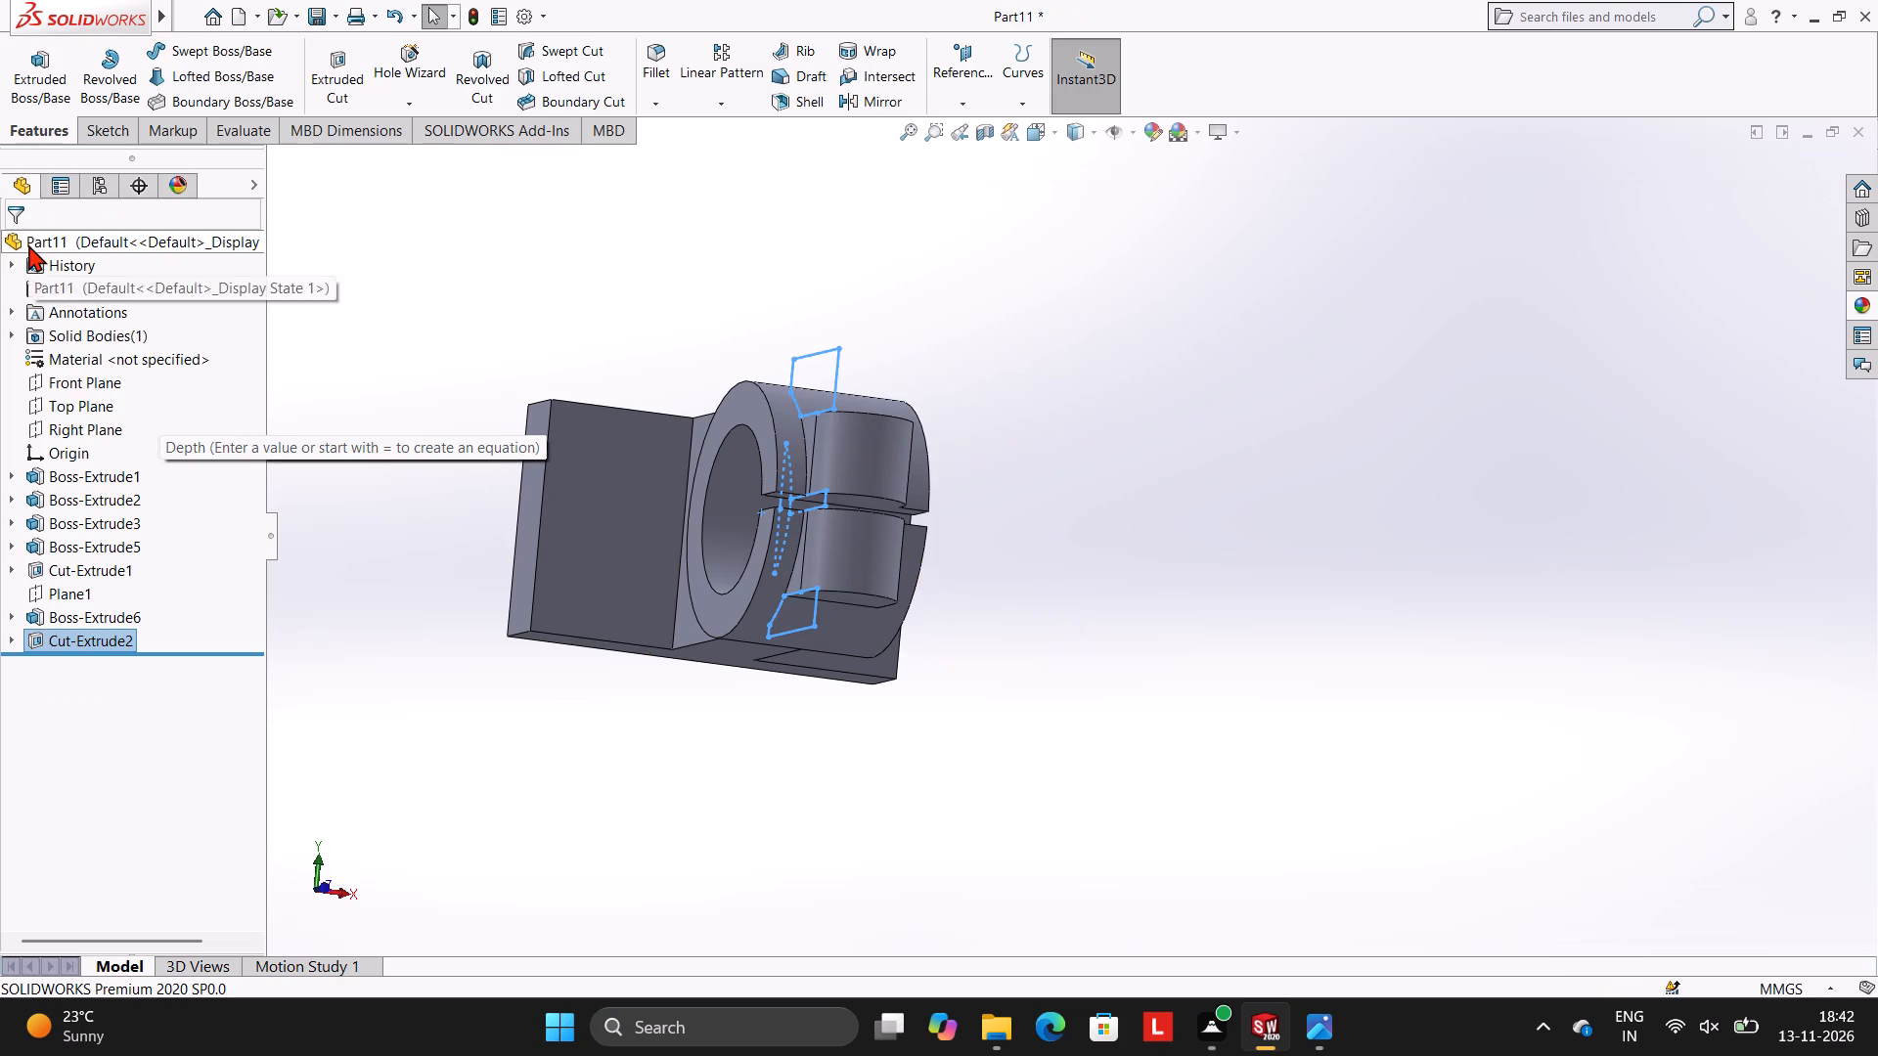
left_click(498, 267)
Start a new sketch on the block's round-topped end face, viewed face-on.
scroll(1363, 585, "up", 1)
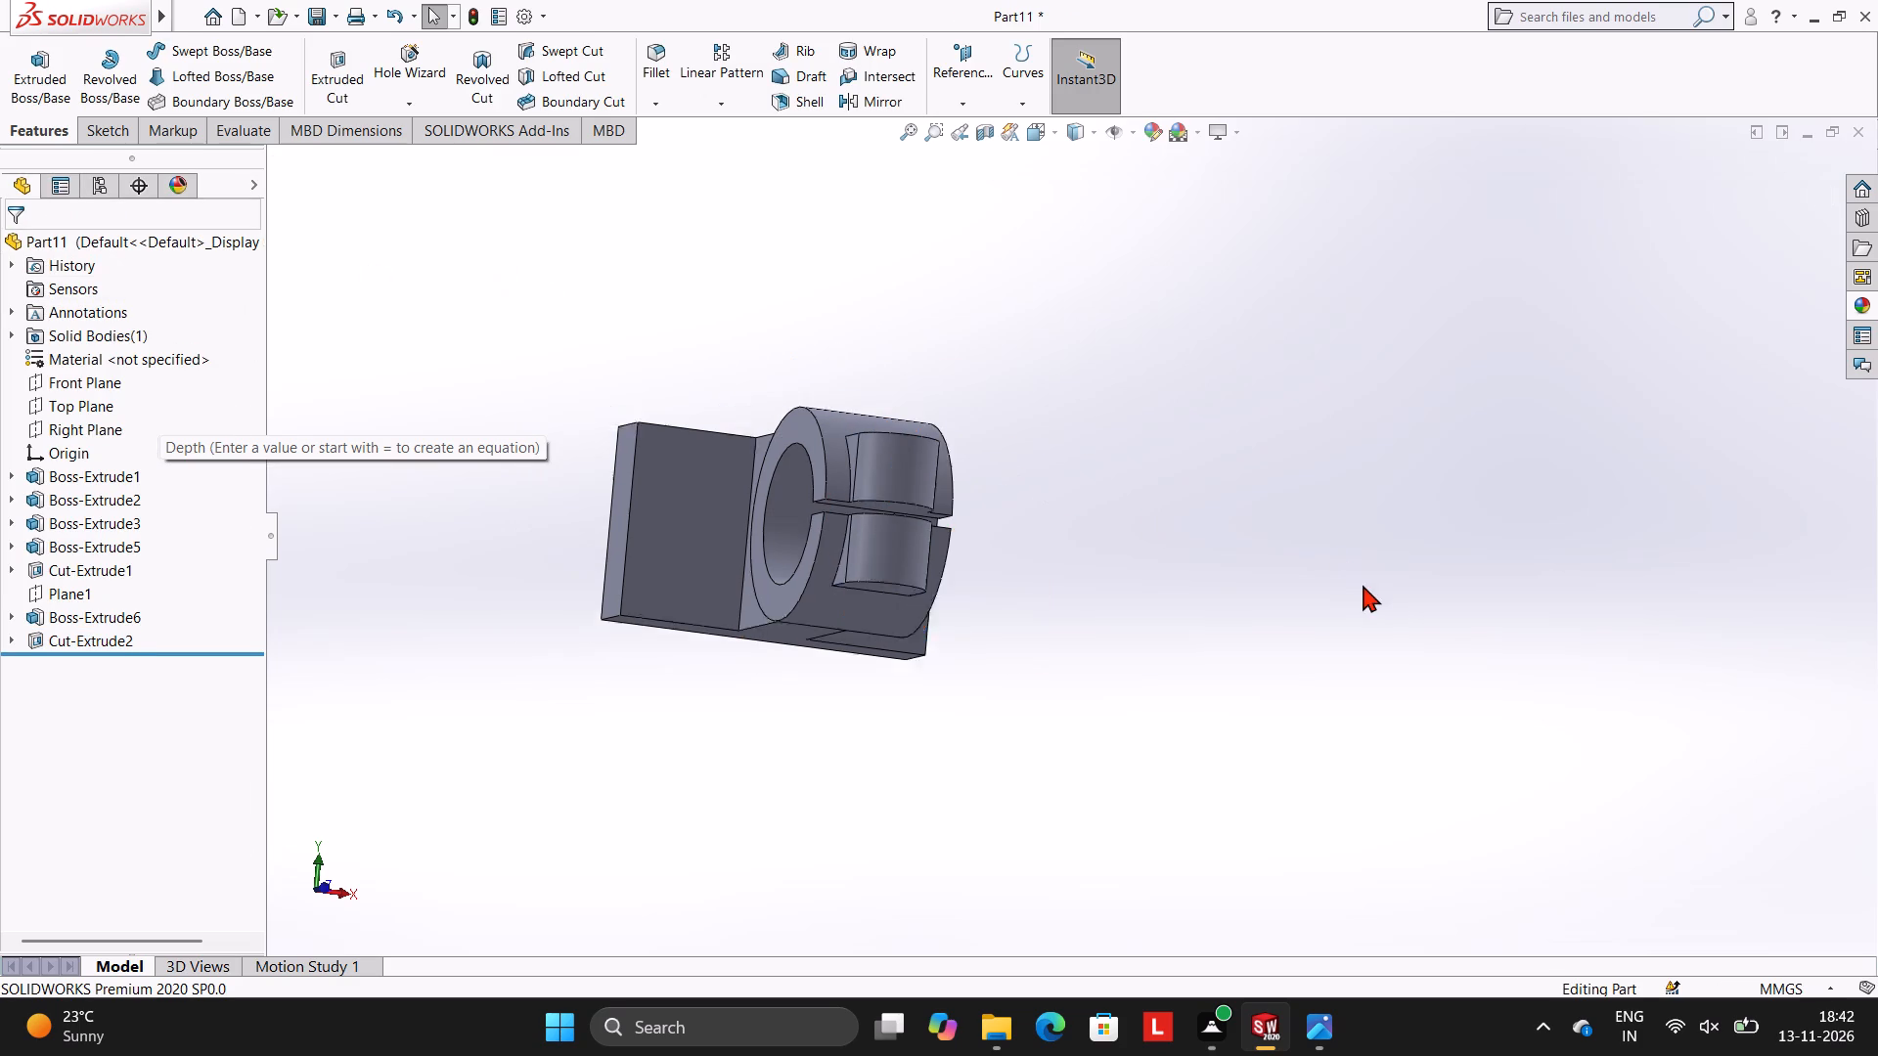
scroll(1363, 585, "up", 1)
middle_click_drag(1158, 480, 1210, 423)
scroll(1471, 467, "up", 1)
middle_click_drag(1471, 467, 1376, 390)
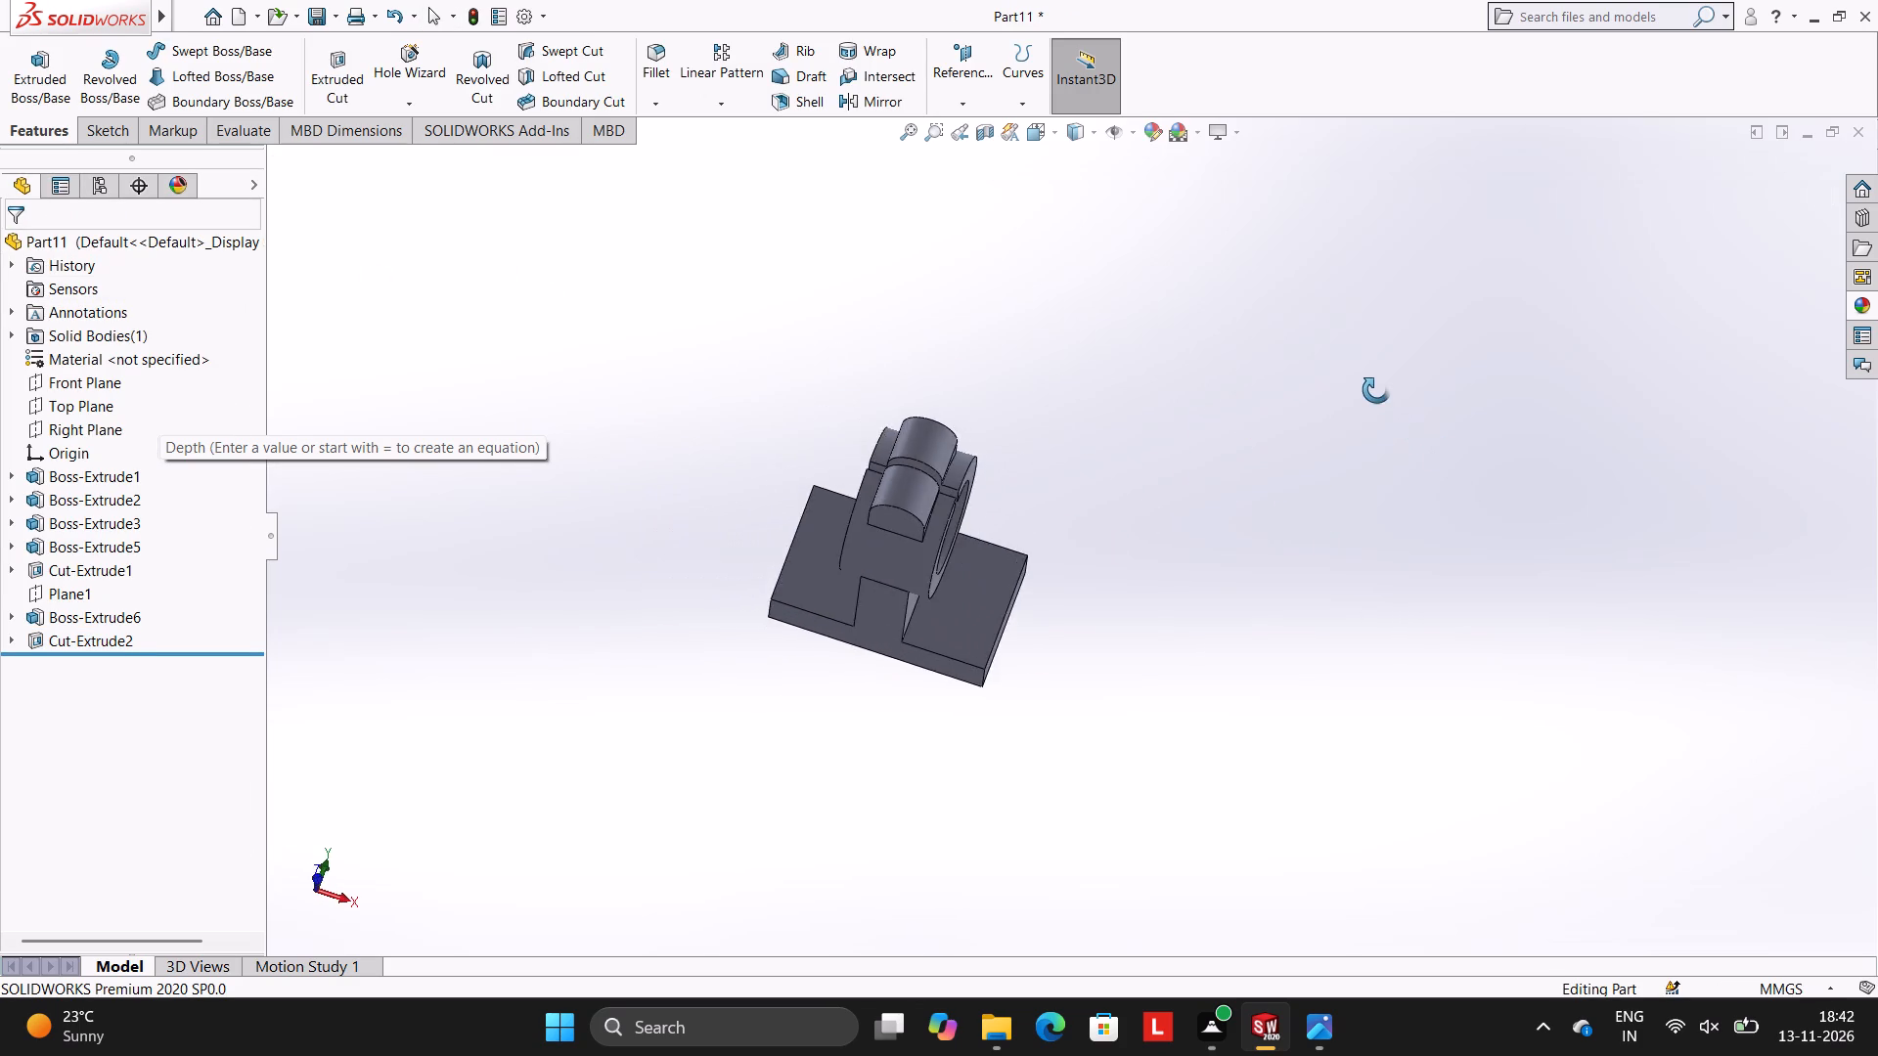
middle_click_drag(1376, 390, 1413, 387)
middle_click_drag(1288, 415, 1405, 503)
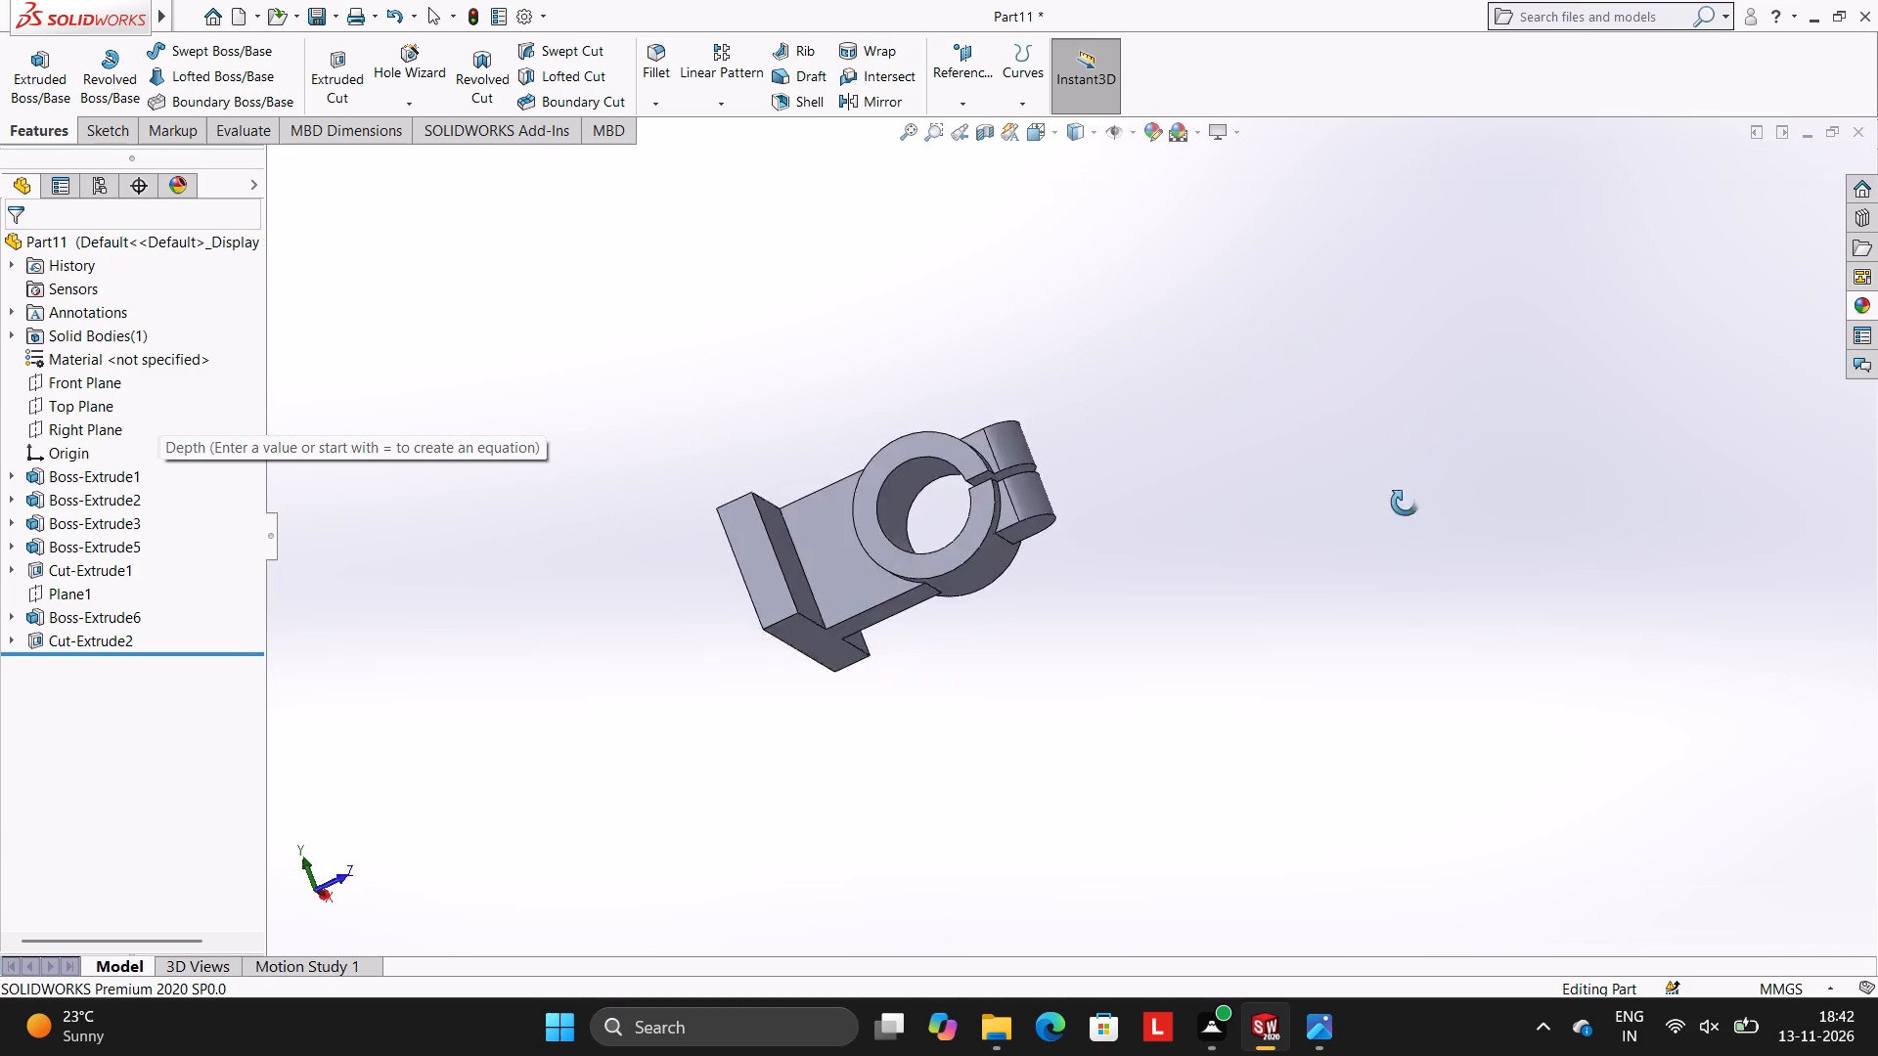
middle_click_drag(1405, 503, 1344, 376)
middle_click_drag(1459, 488, 1440, 372)
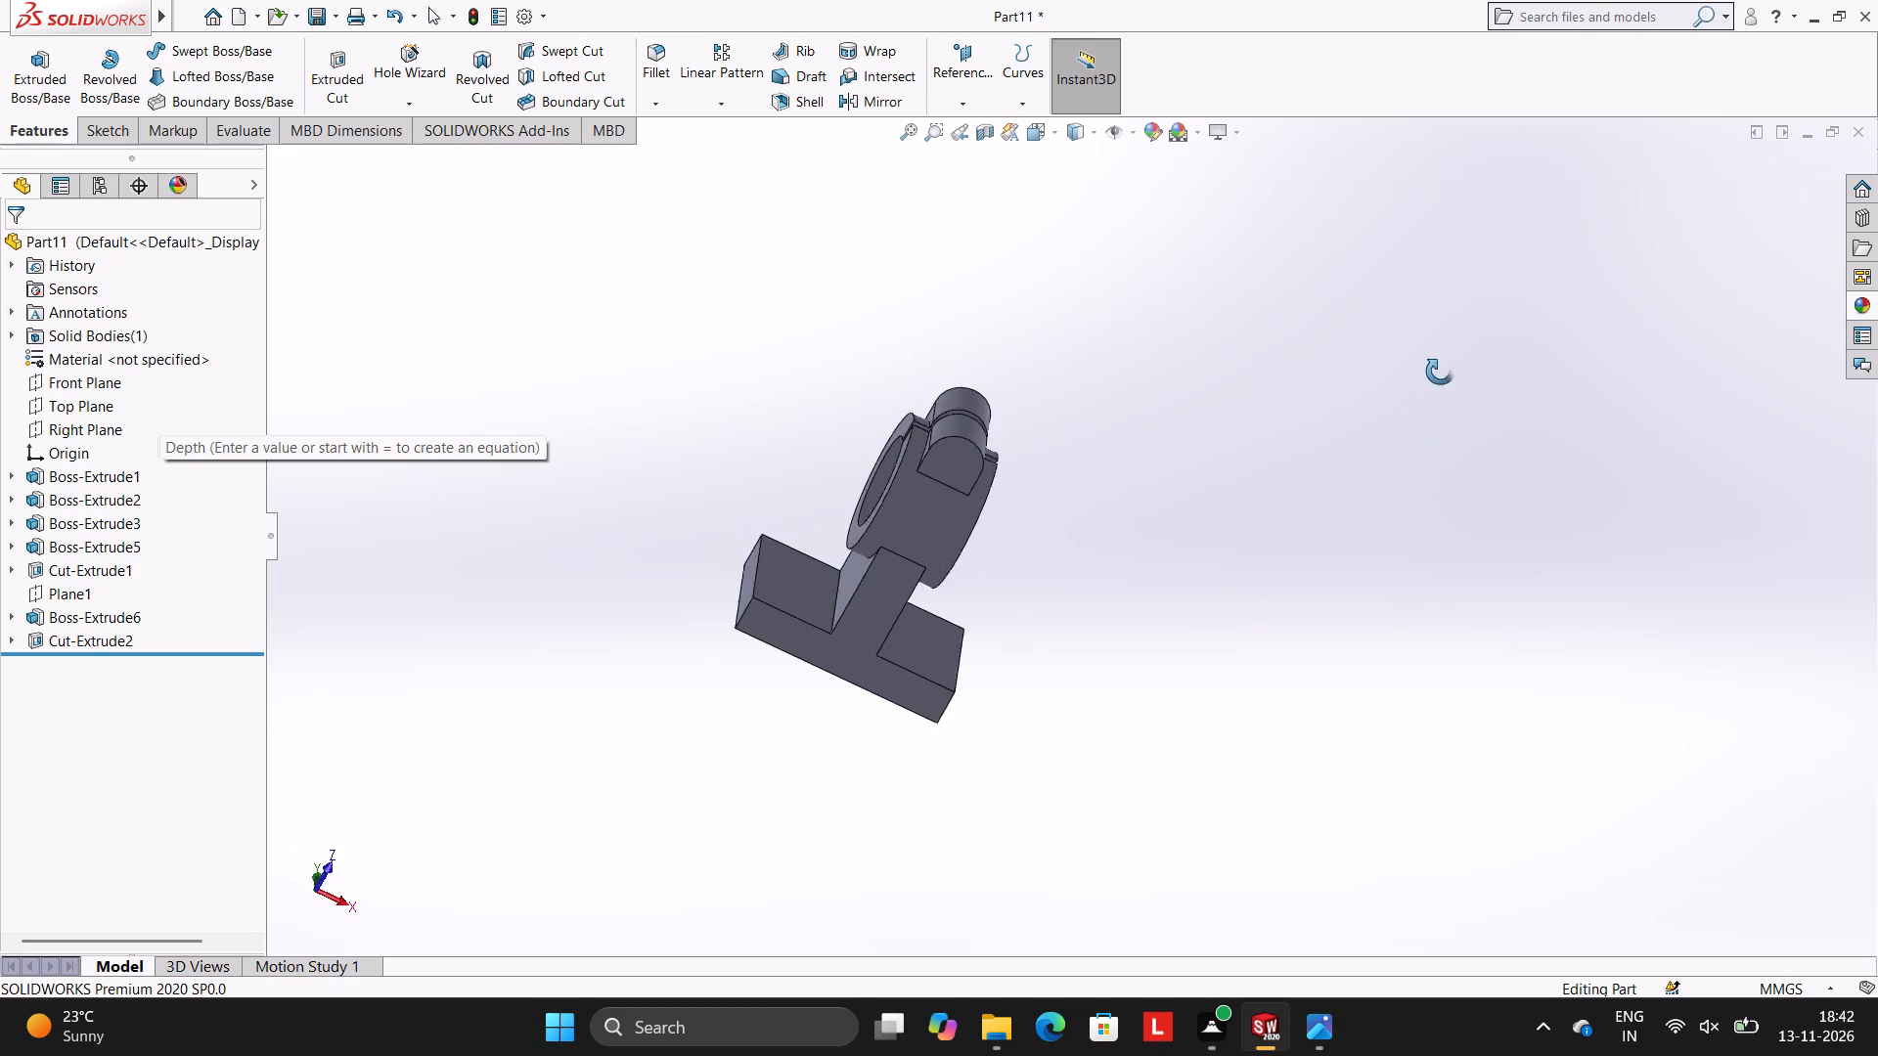
middle_click_drag(1440, 372, 1449, 374)
left_click(962, 461)
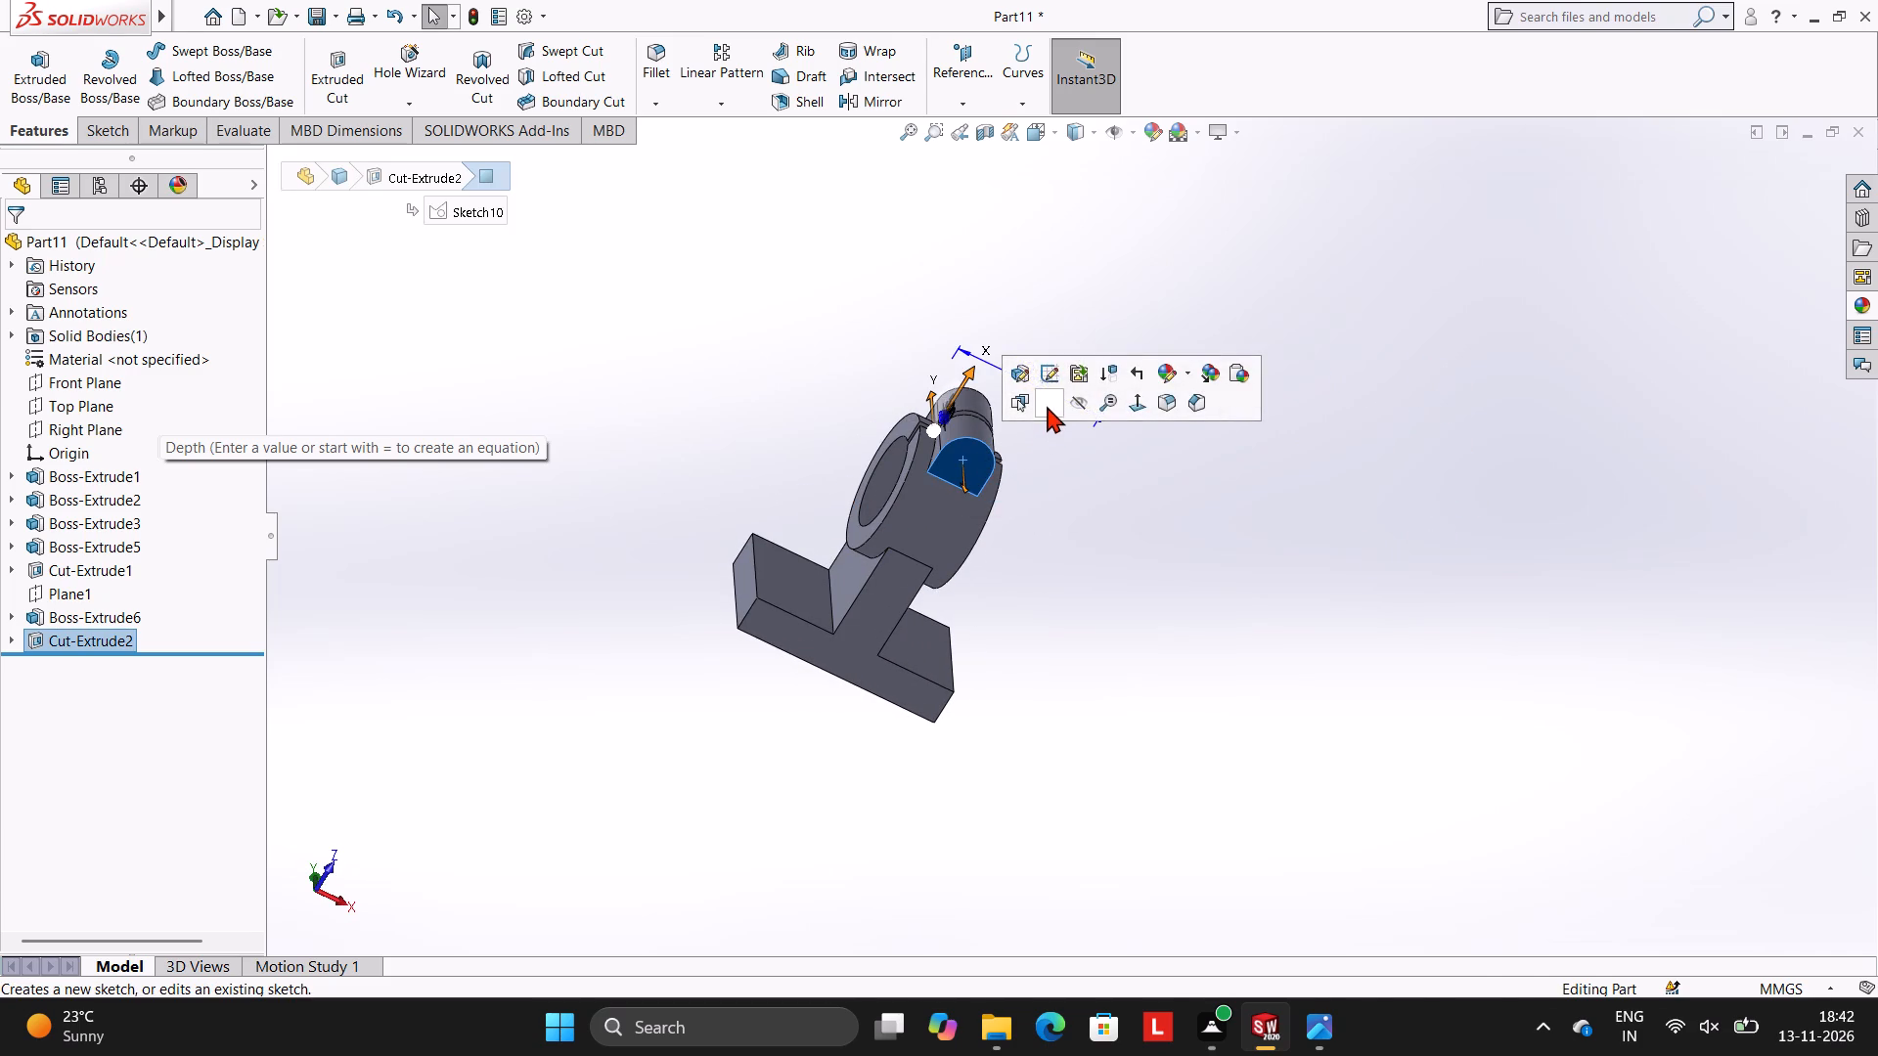
left_click(1047, 405)
key("ctrl+8")
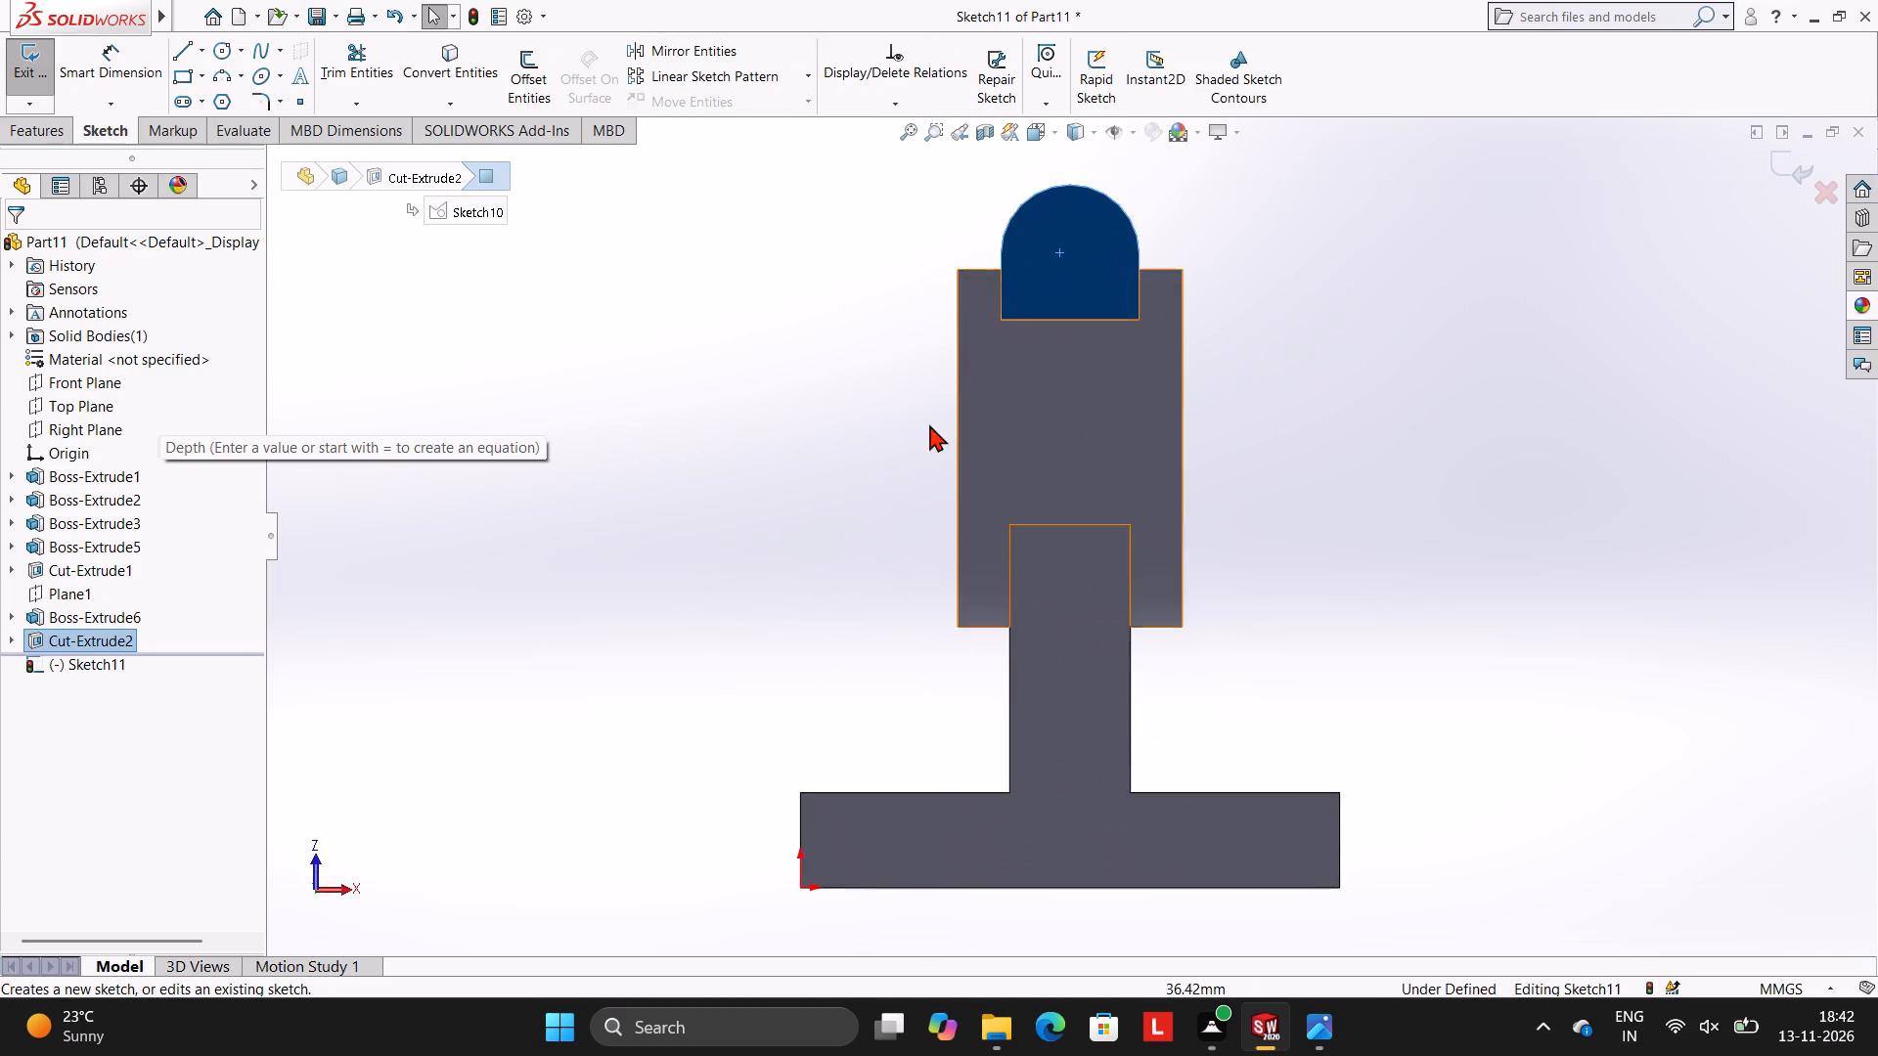
scroll(1019, 328, "up", 4)
scroll(1227, 412, "up", 2)
scroll(1227, 412, "down", 3)
scroll(857, 619, "up", 1)
scroll(957, 581, "down", 1)
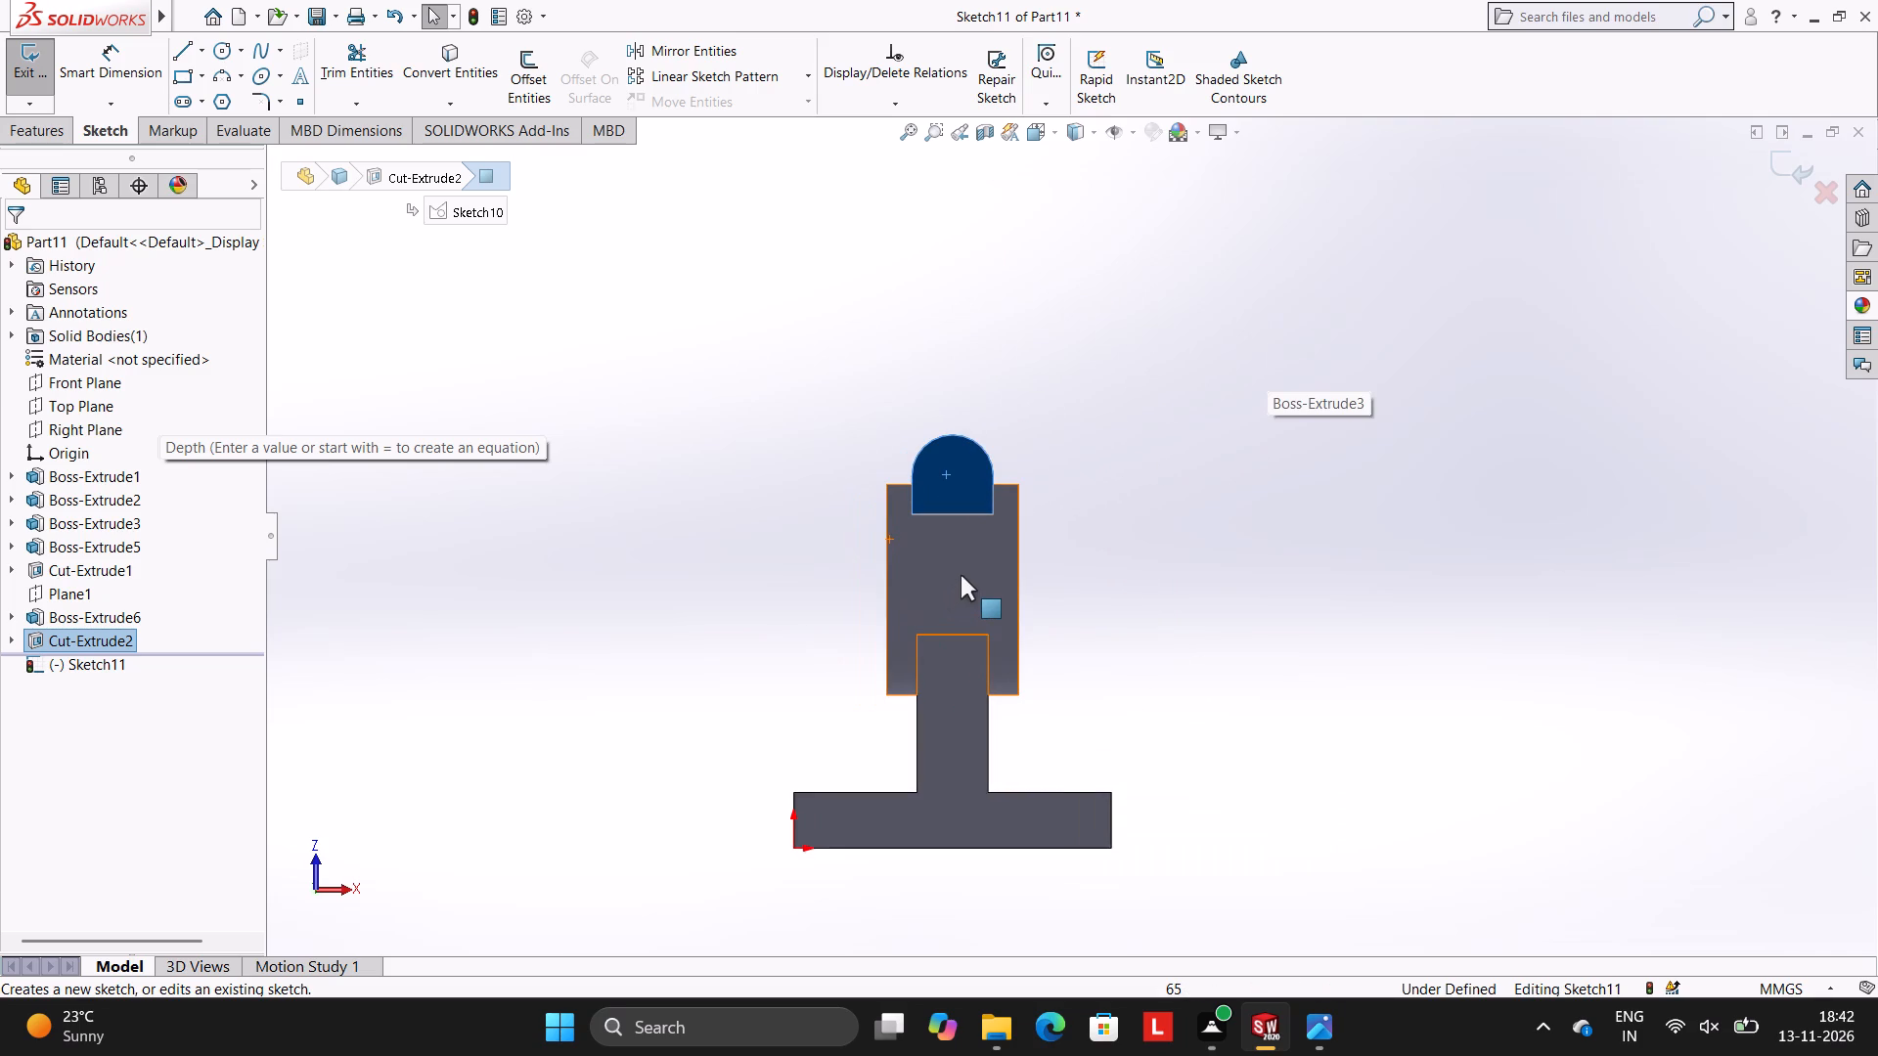
scroll(1006, 568, "down", 2)
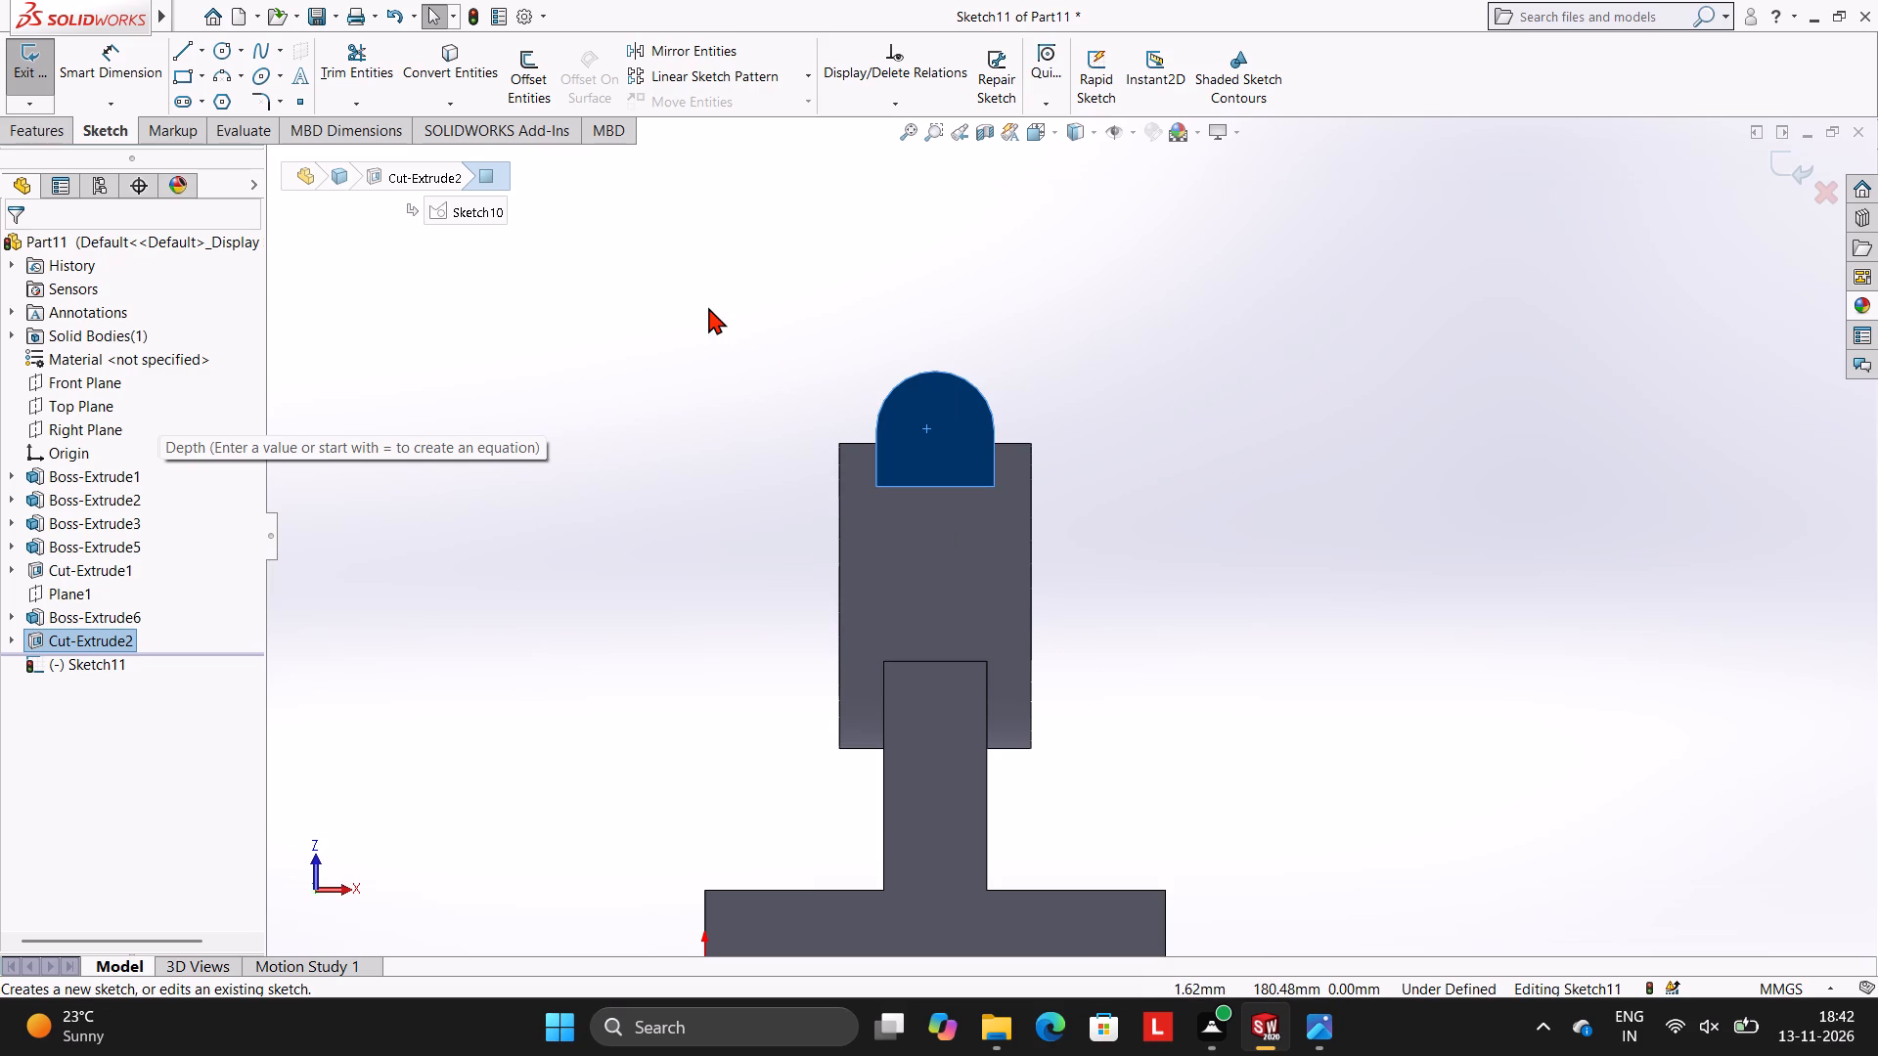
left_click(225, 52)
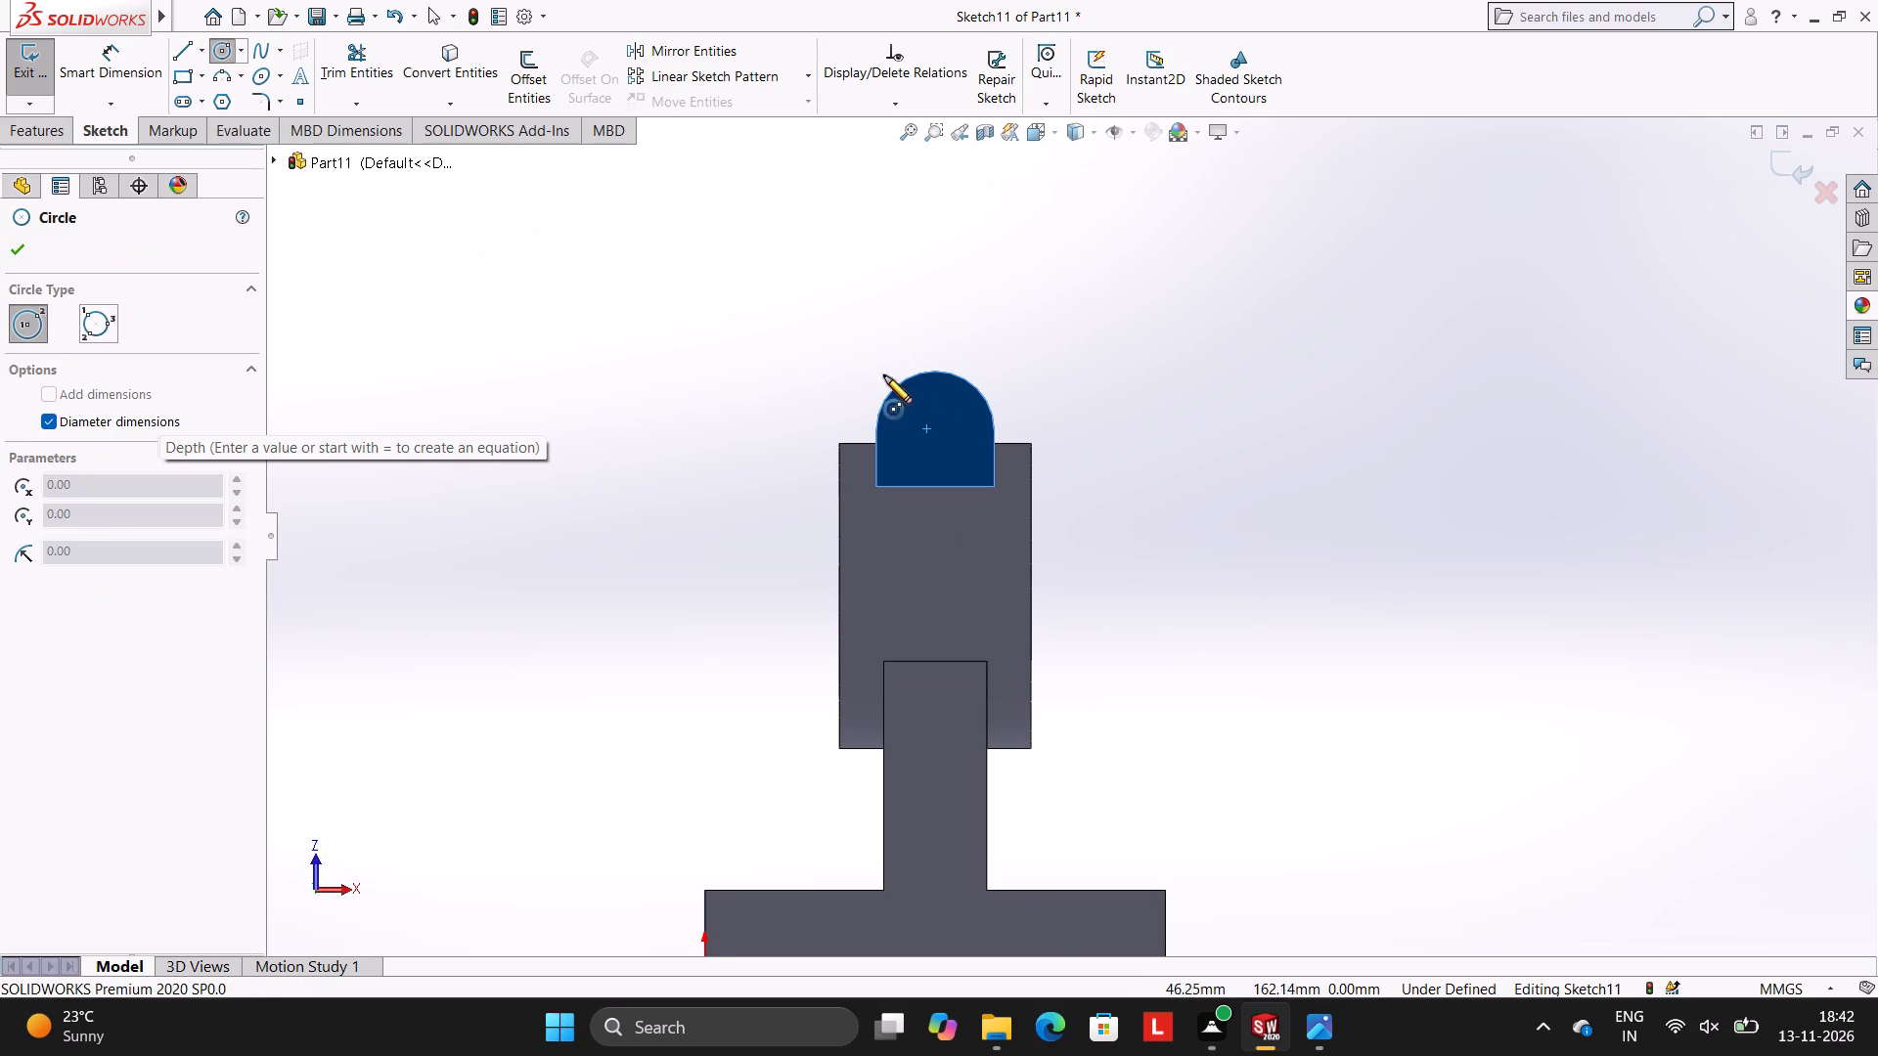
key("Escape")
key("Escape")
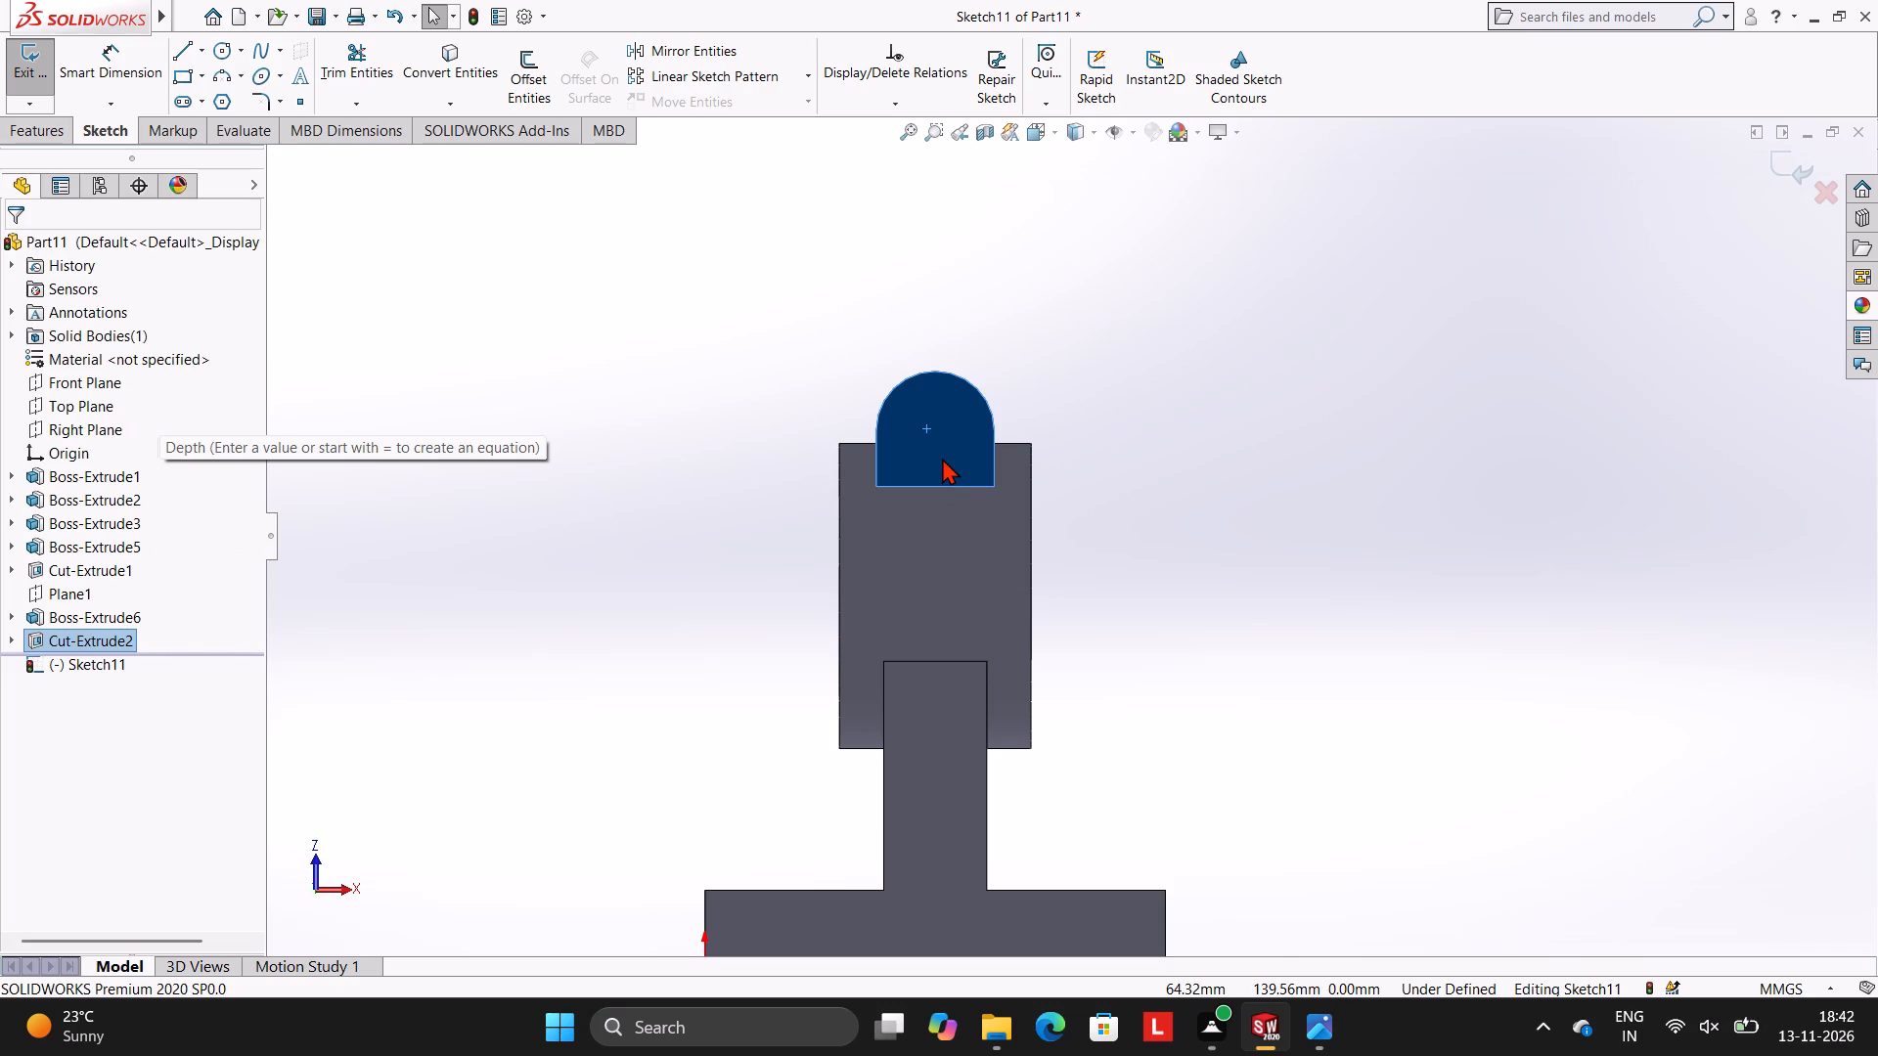
Sketch a 13 mm diameter circle on the block's end face, centred on its rounded top's arc centre.
scroll(981, 366, "down", 3)
scroll(1106, 641, "down", 2)
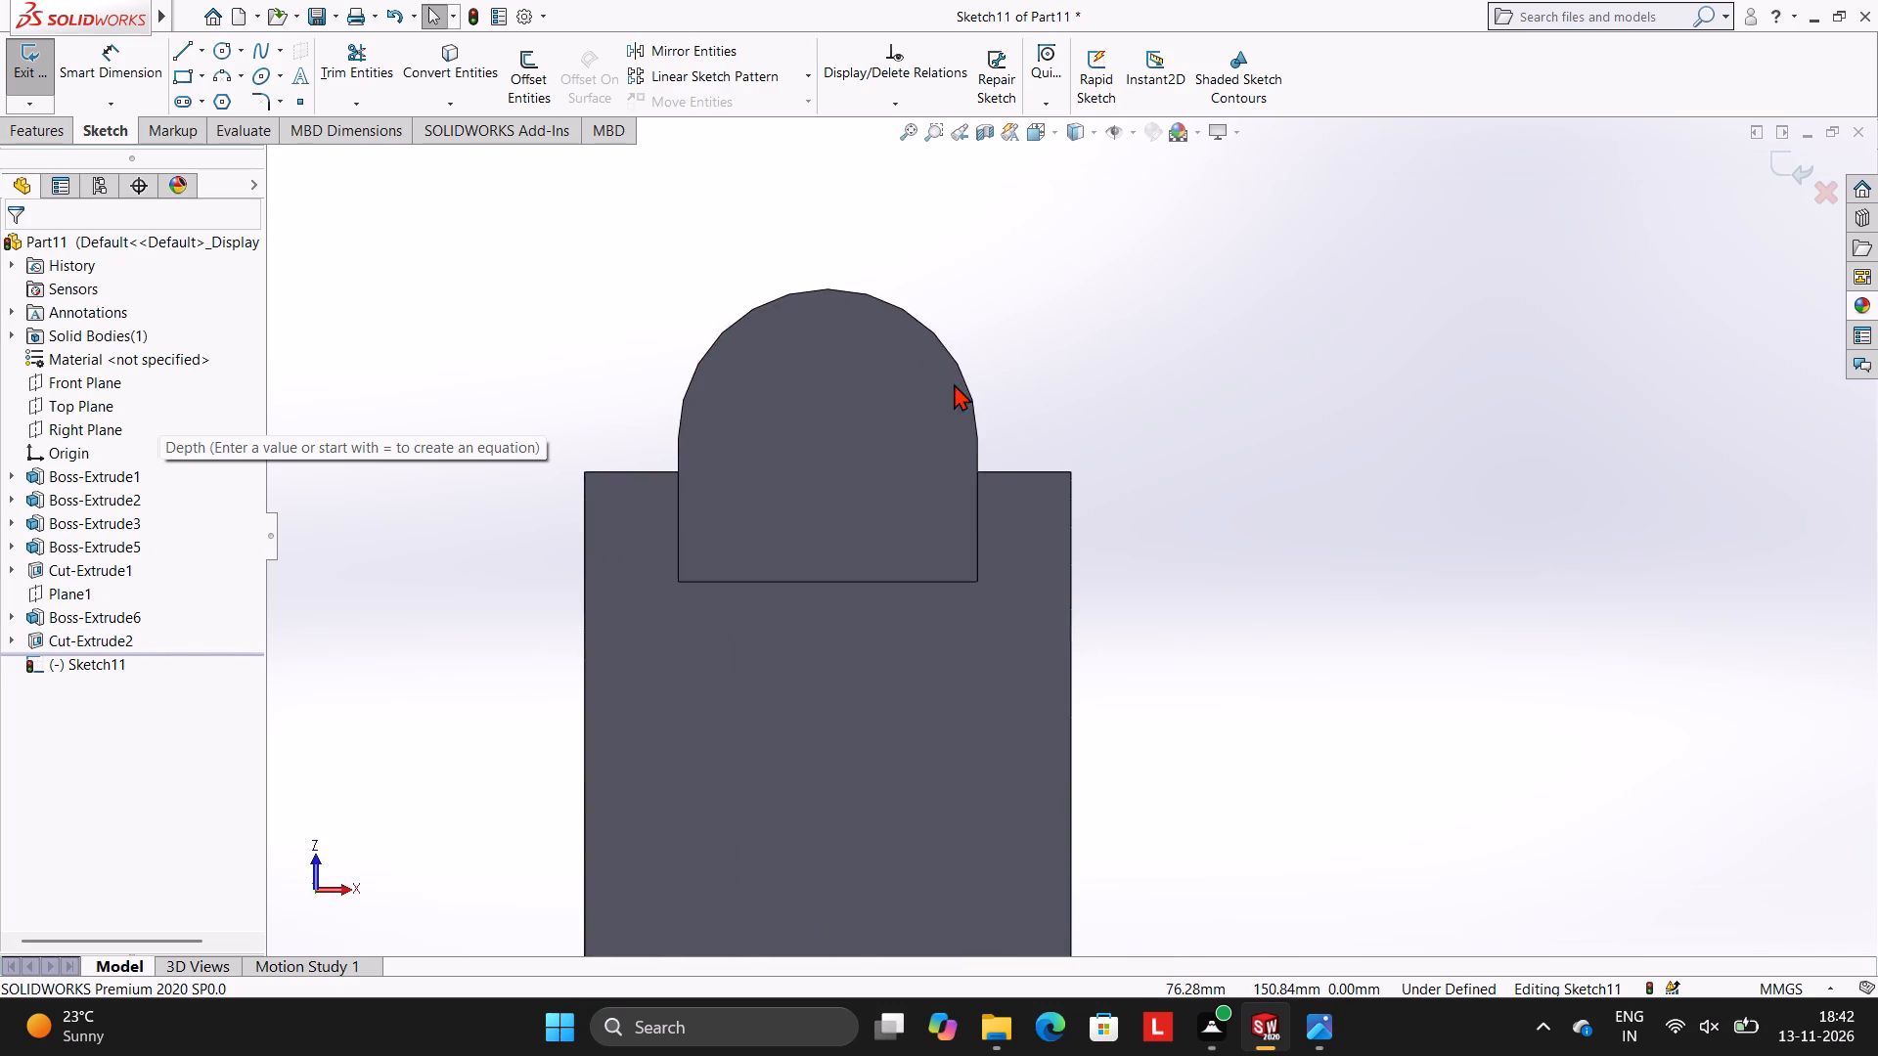
scroll(955, 351, "up", 2)
scroll(955, 350, "down", 2)
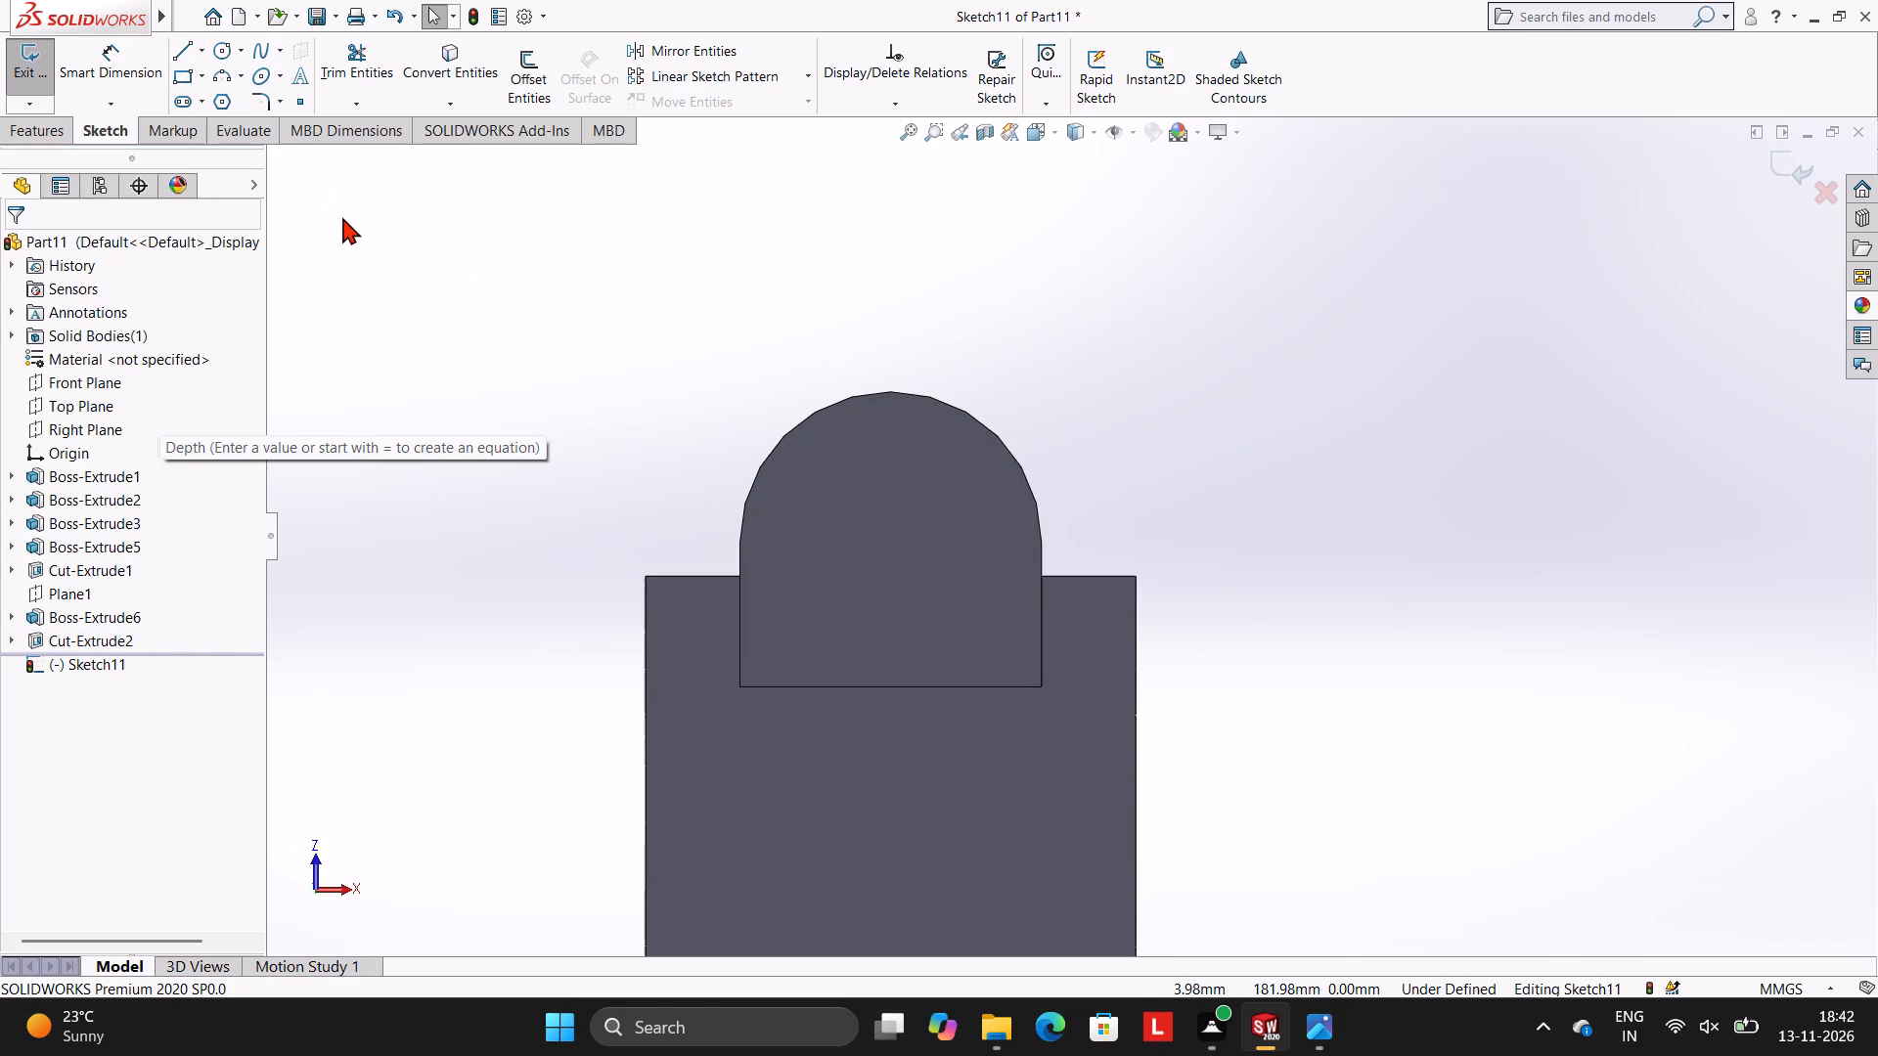
scroll(768, 376, "down", 1)
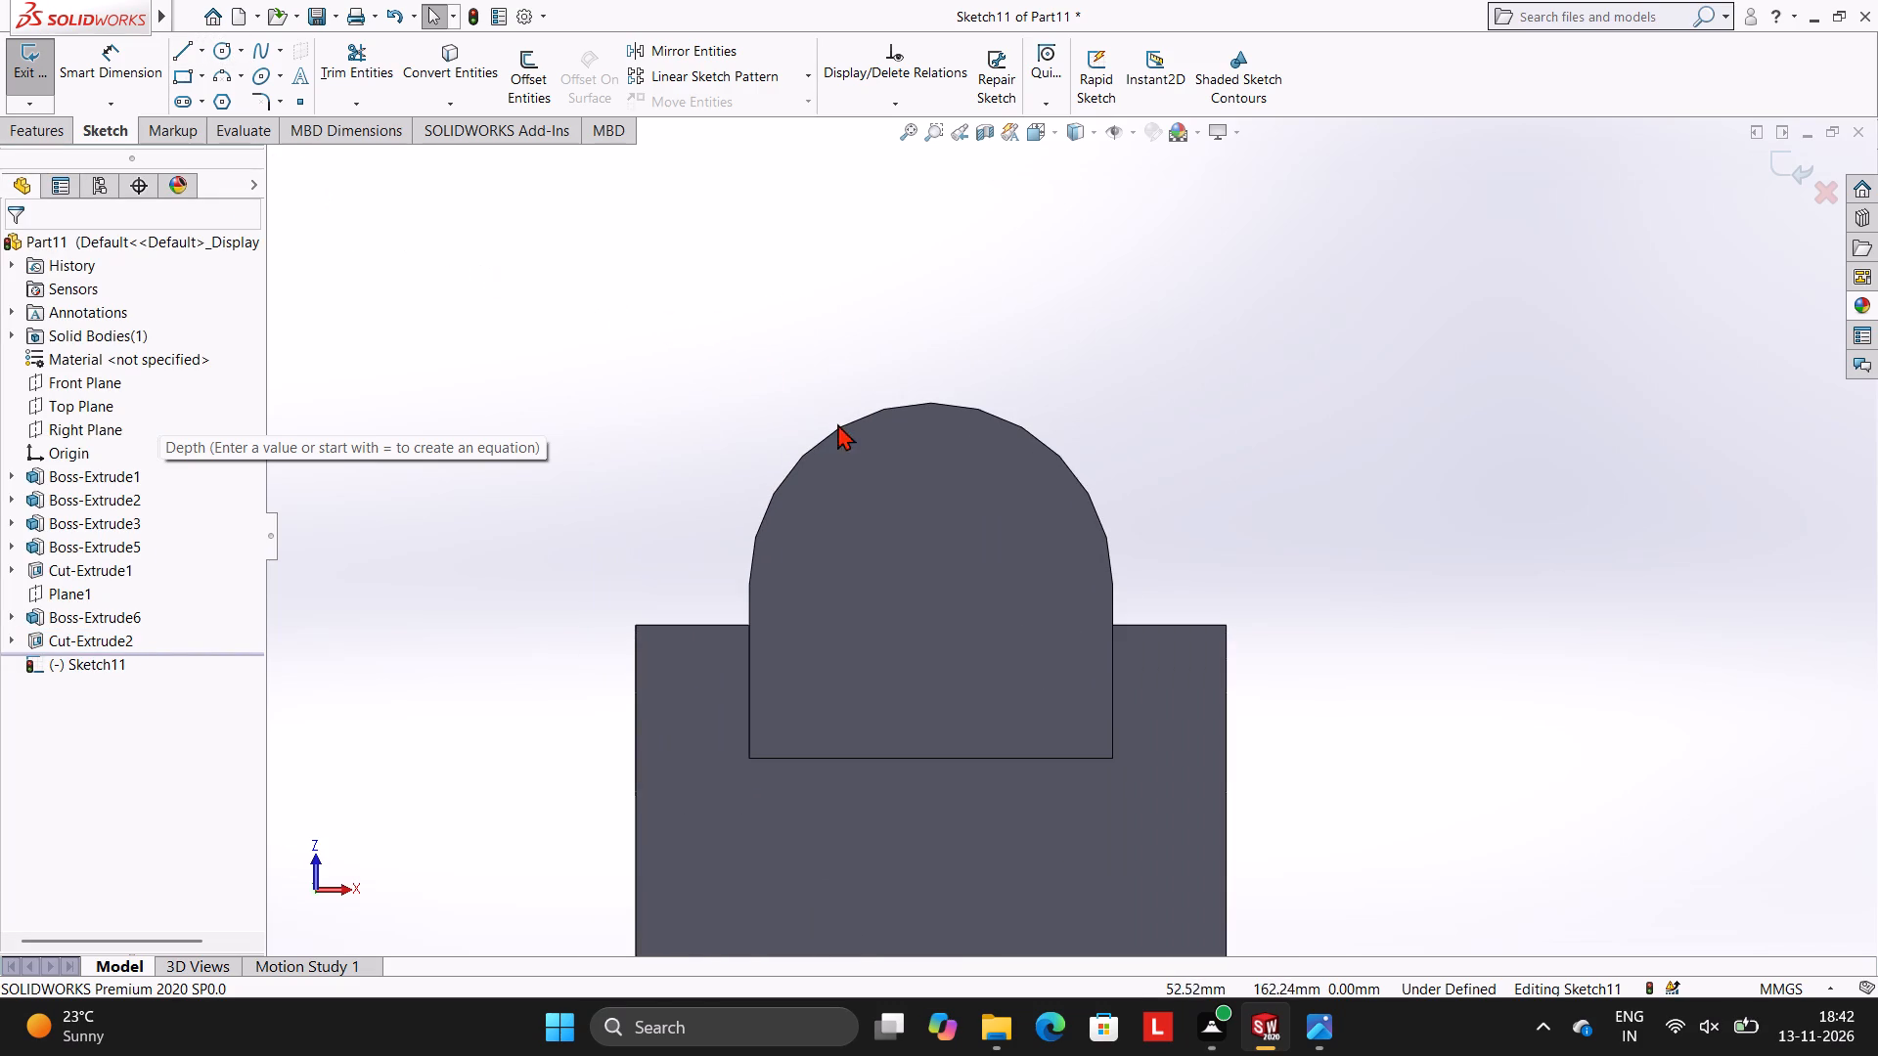
scroll(1114, 459, "down", 1)
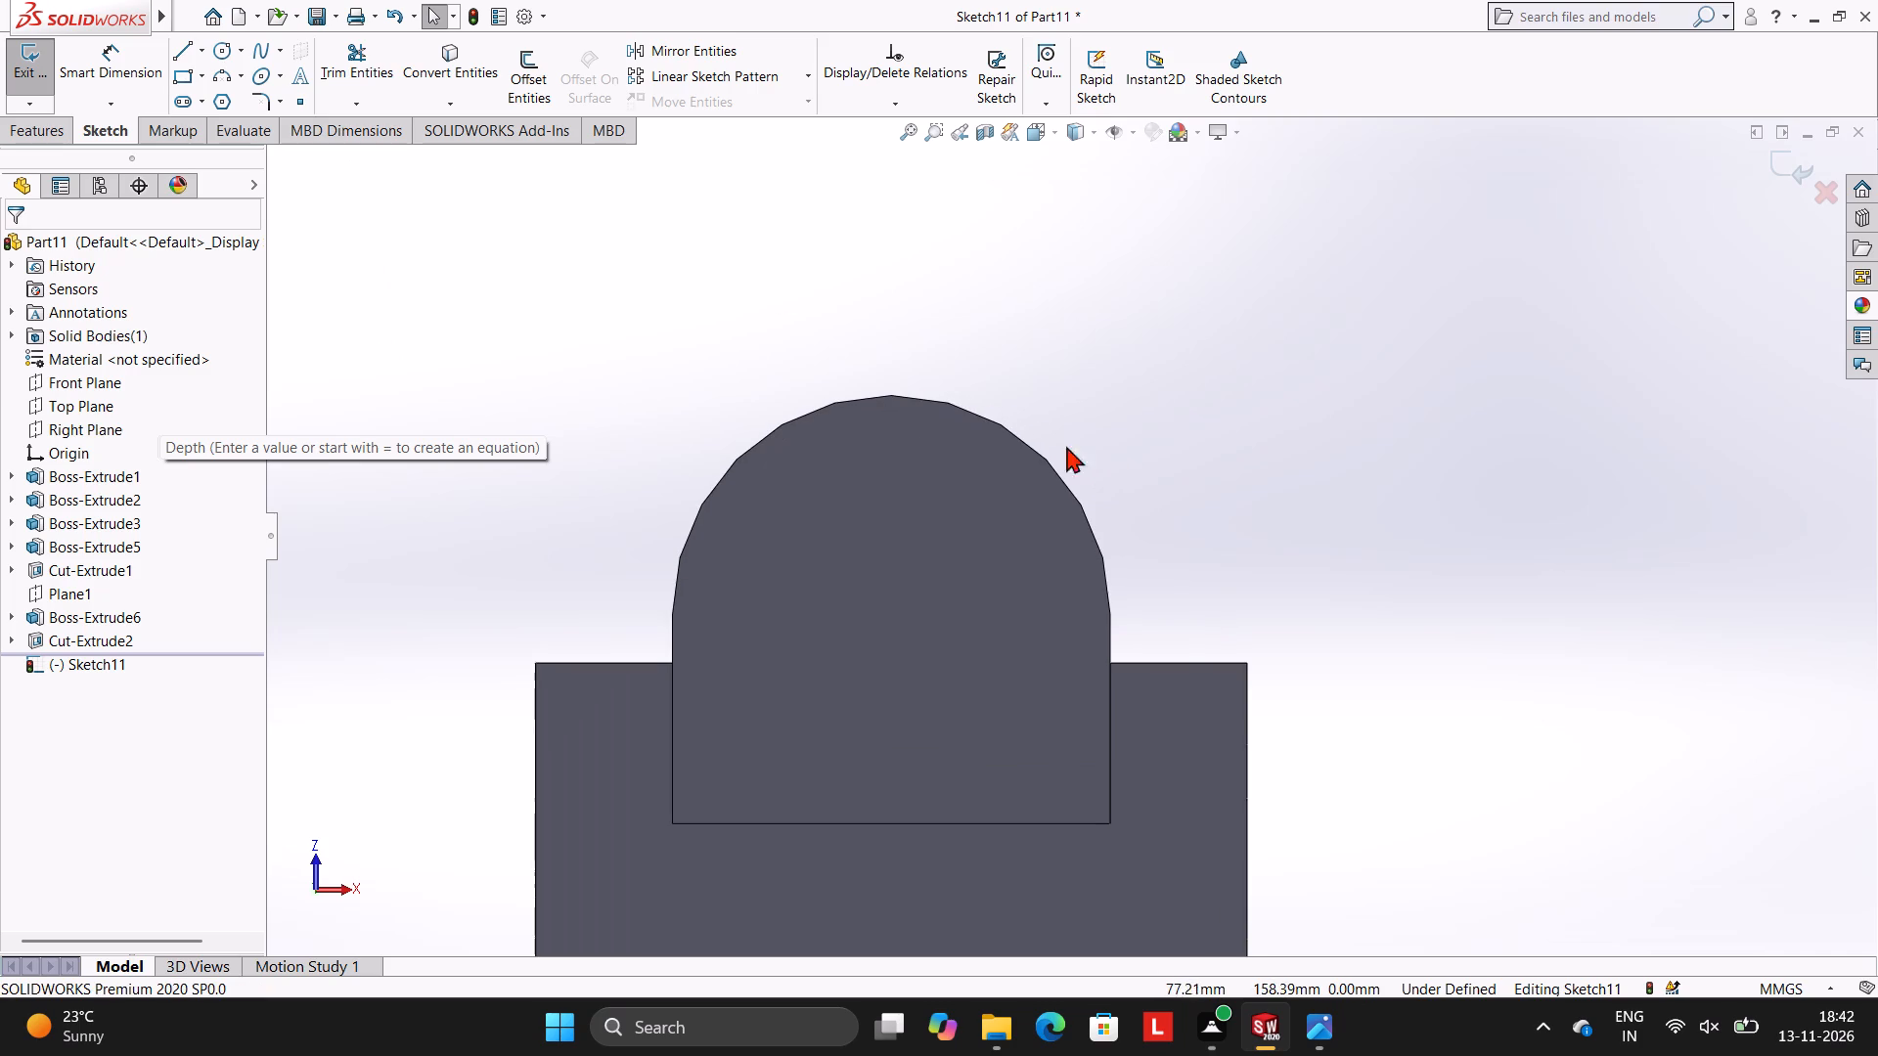
left_click(212, 51)
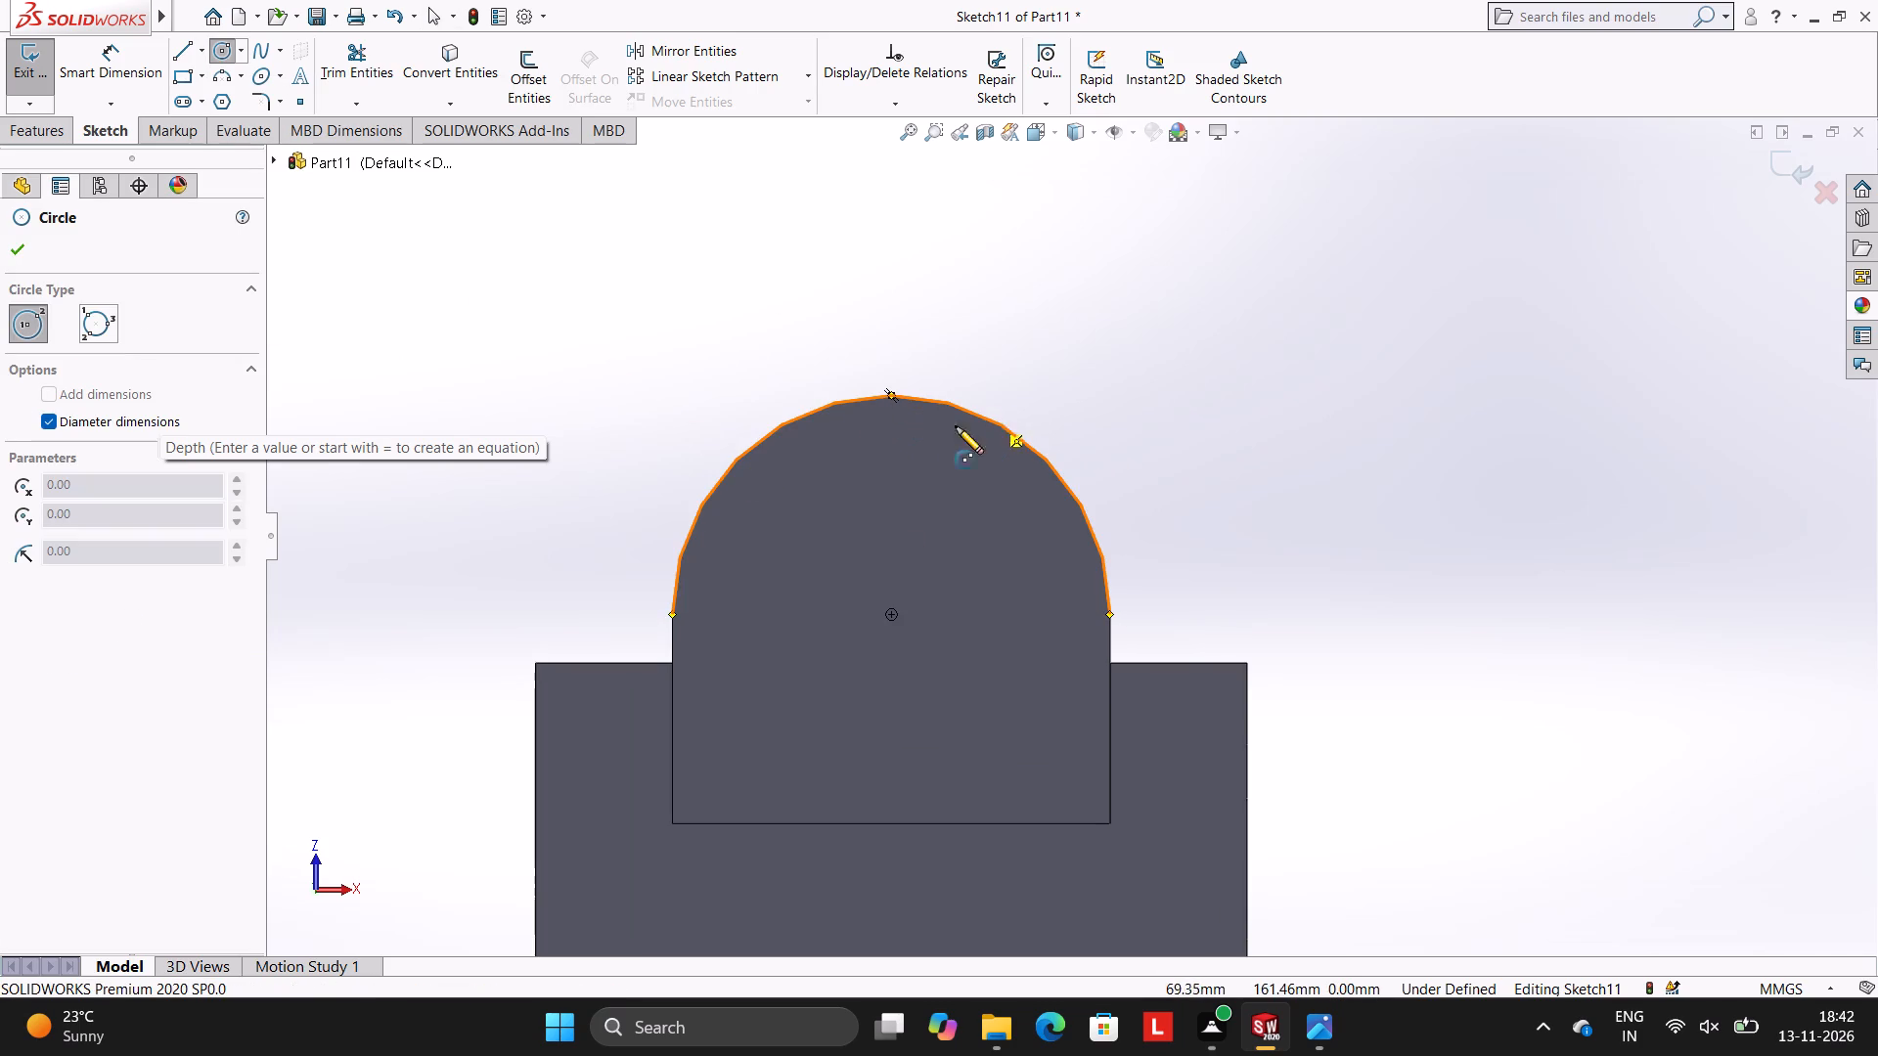
left_click(892, 616)
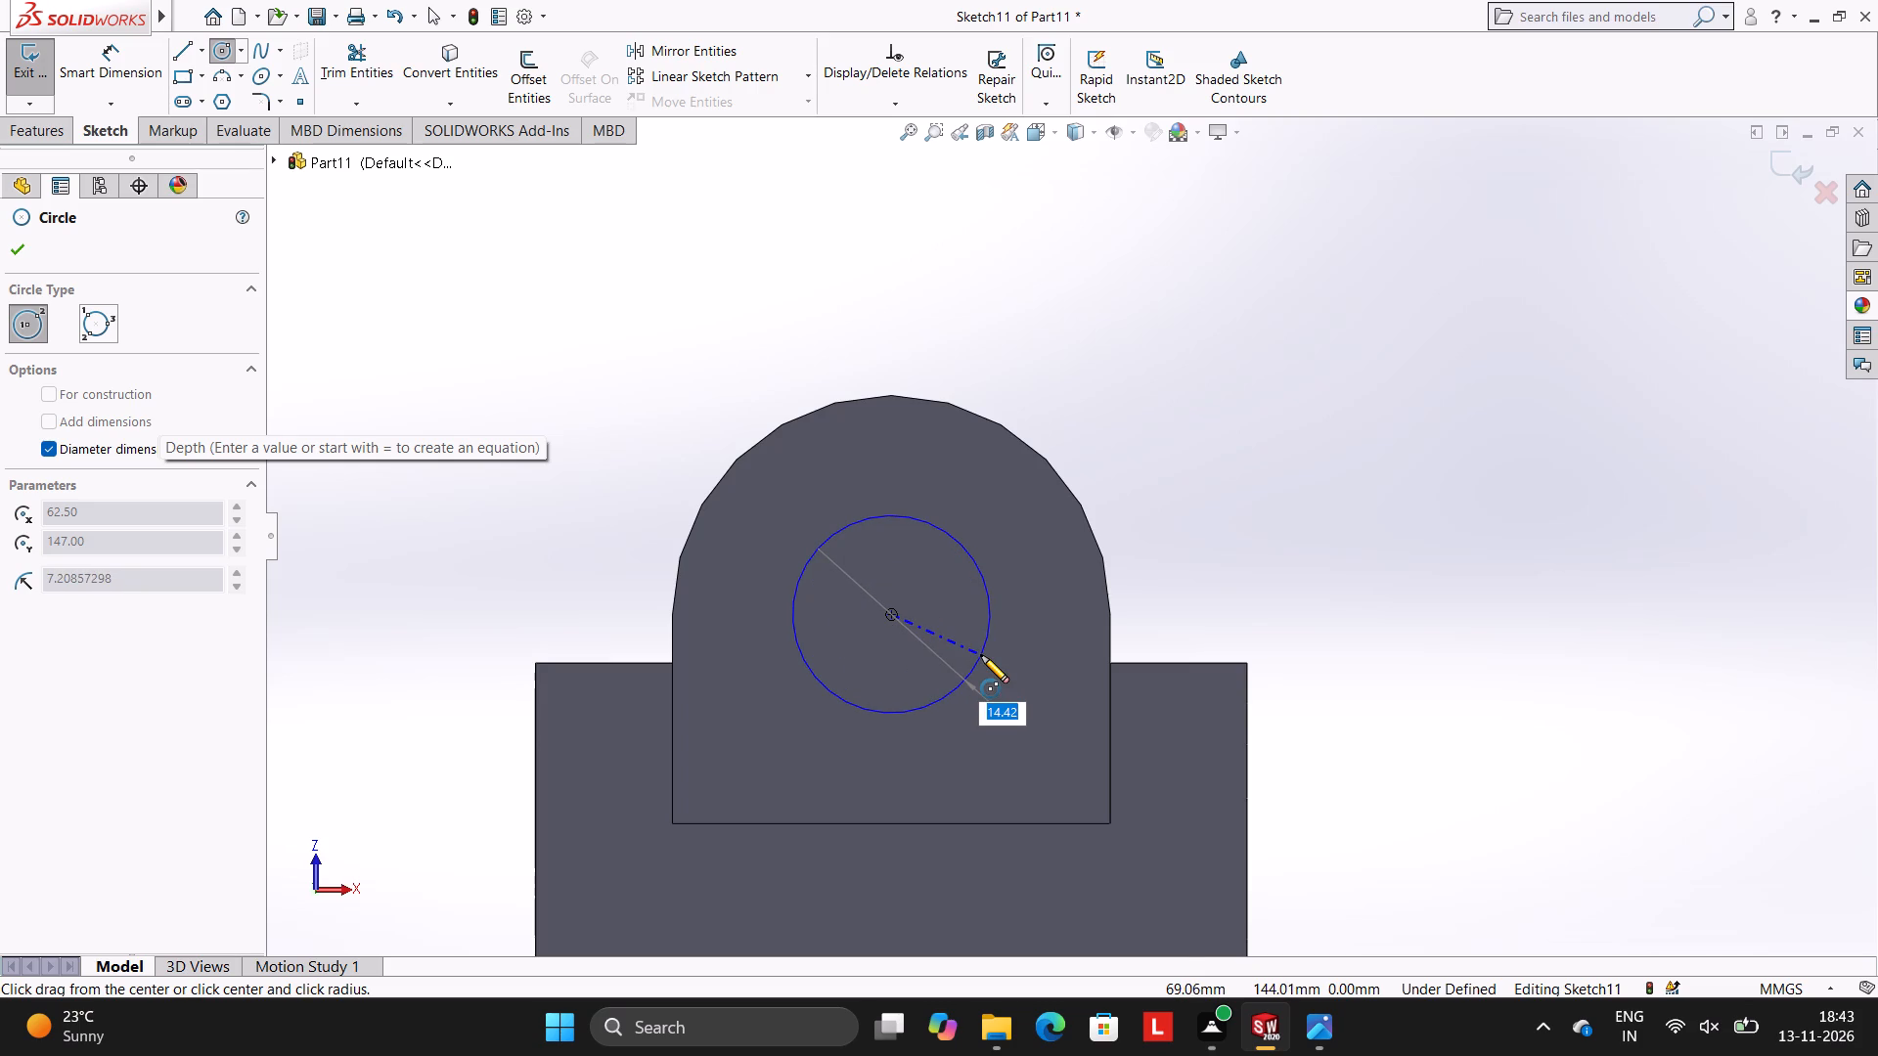
type("13")
key("Return")
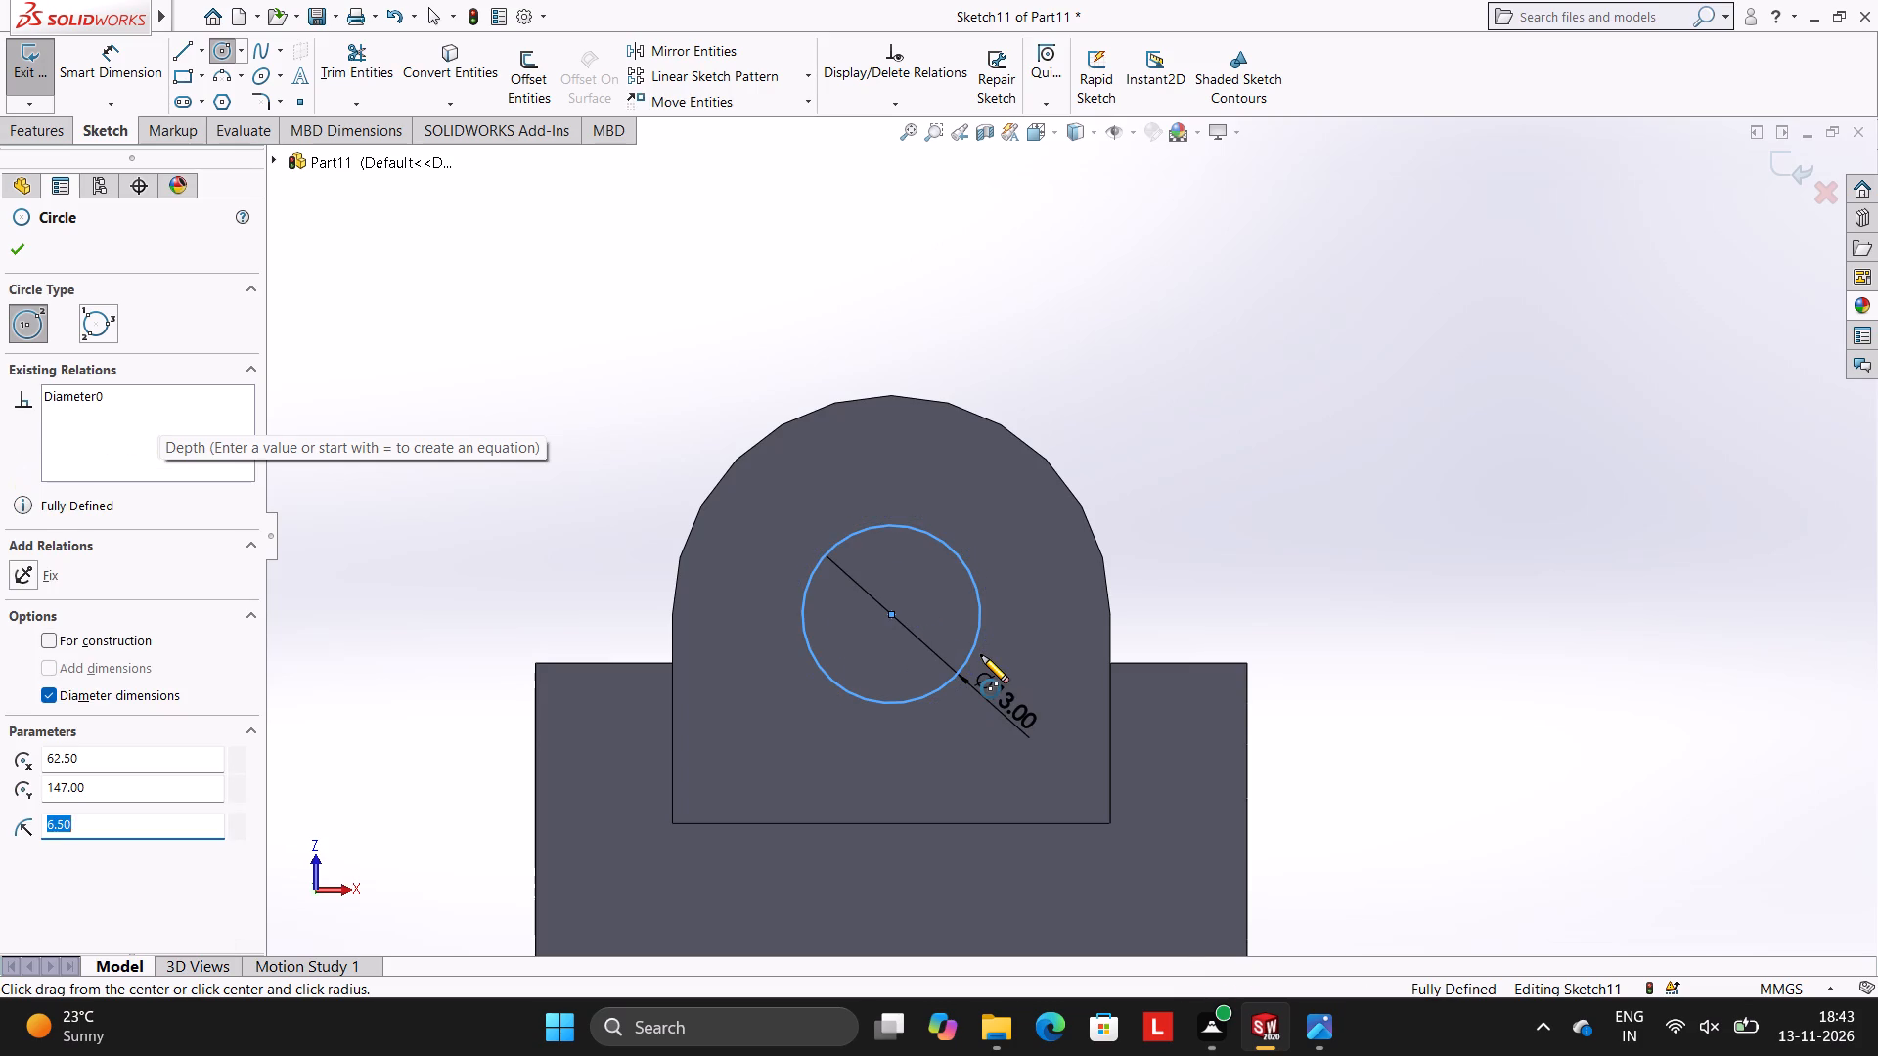
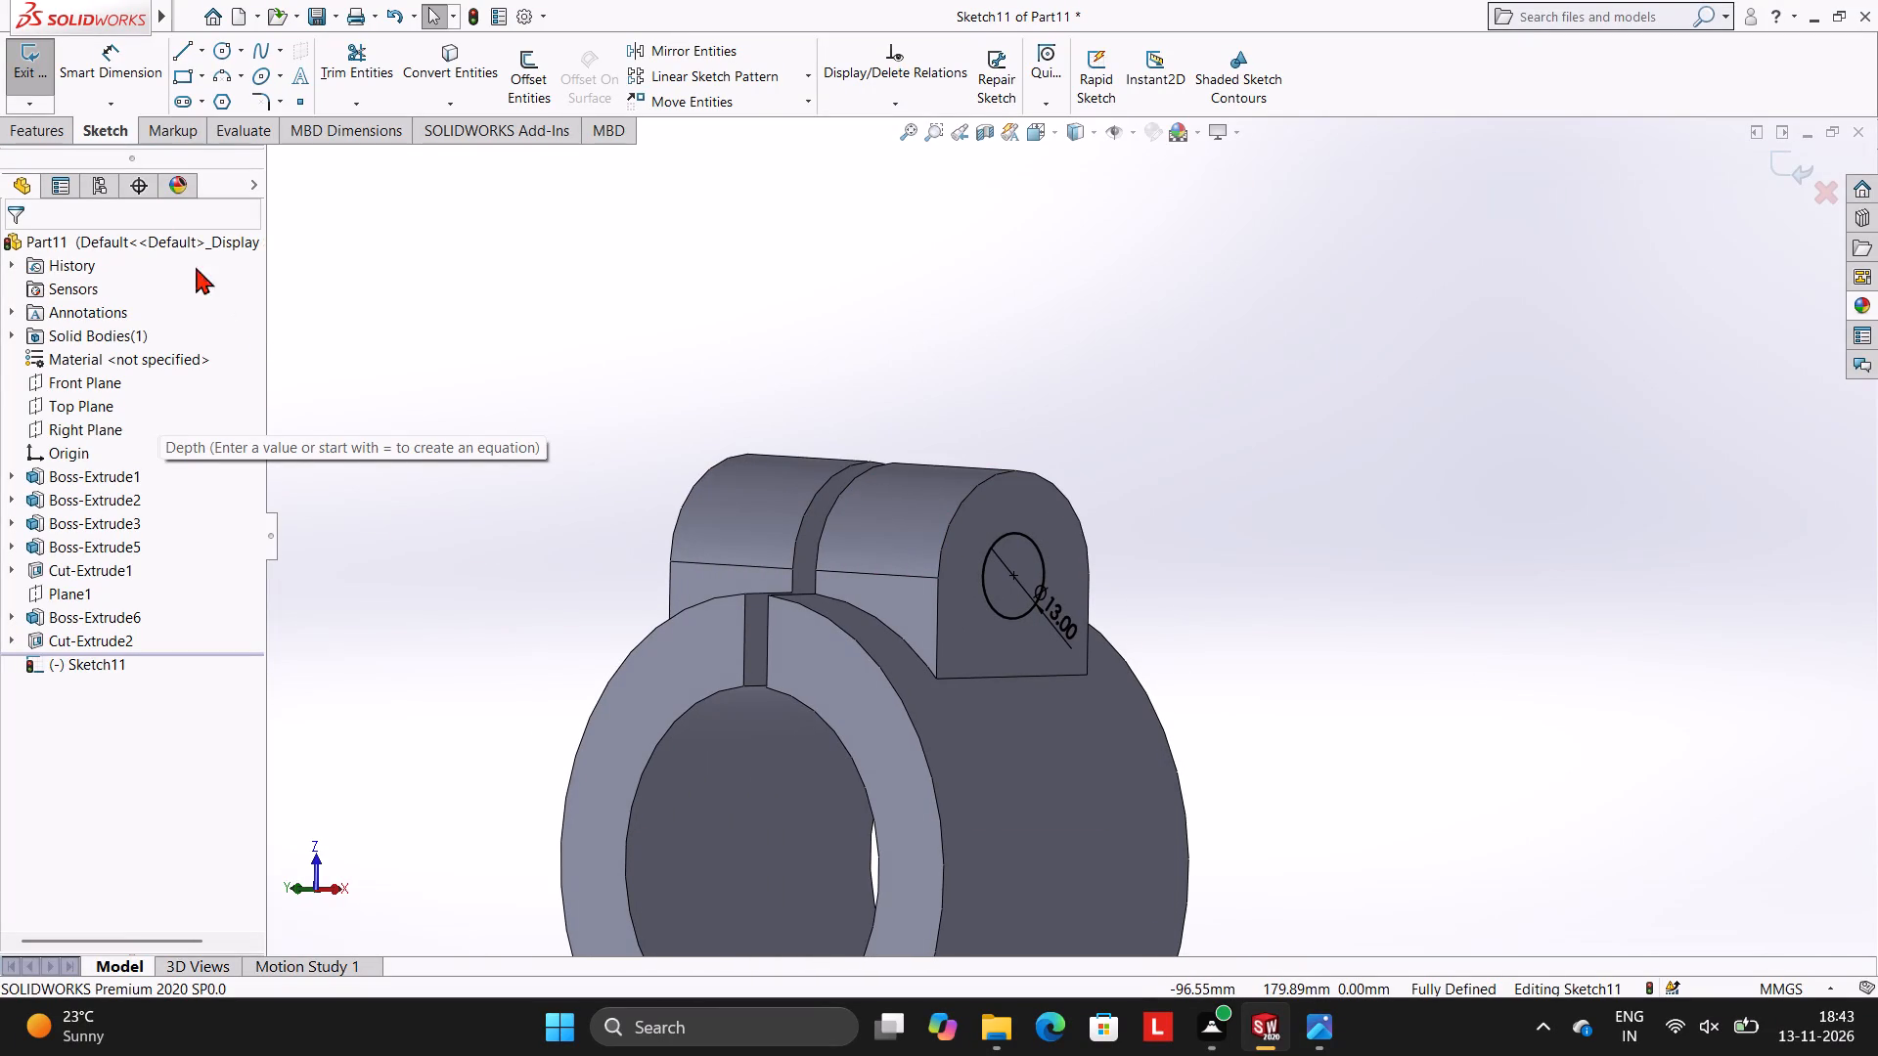
Cut-extrude the 13 mm circle on the clamp block's end face, blind to 90 mm.
left_click(55, 132)
left_click(340, 76)
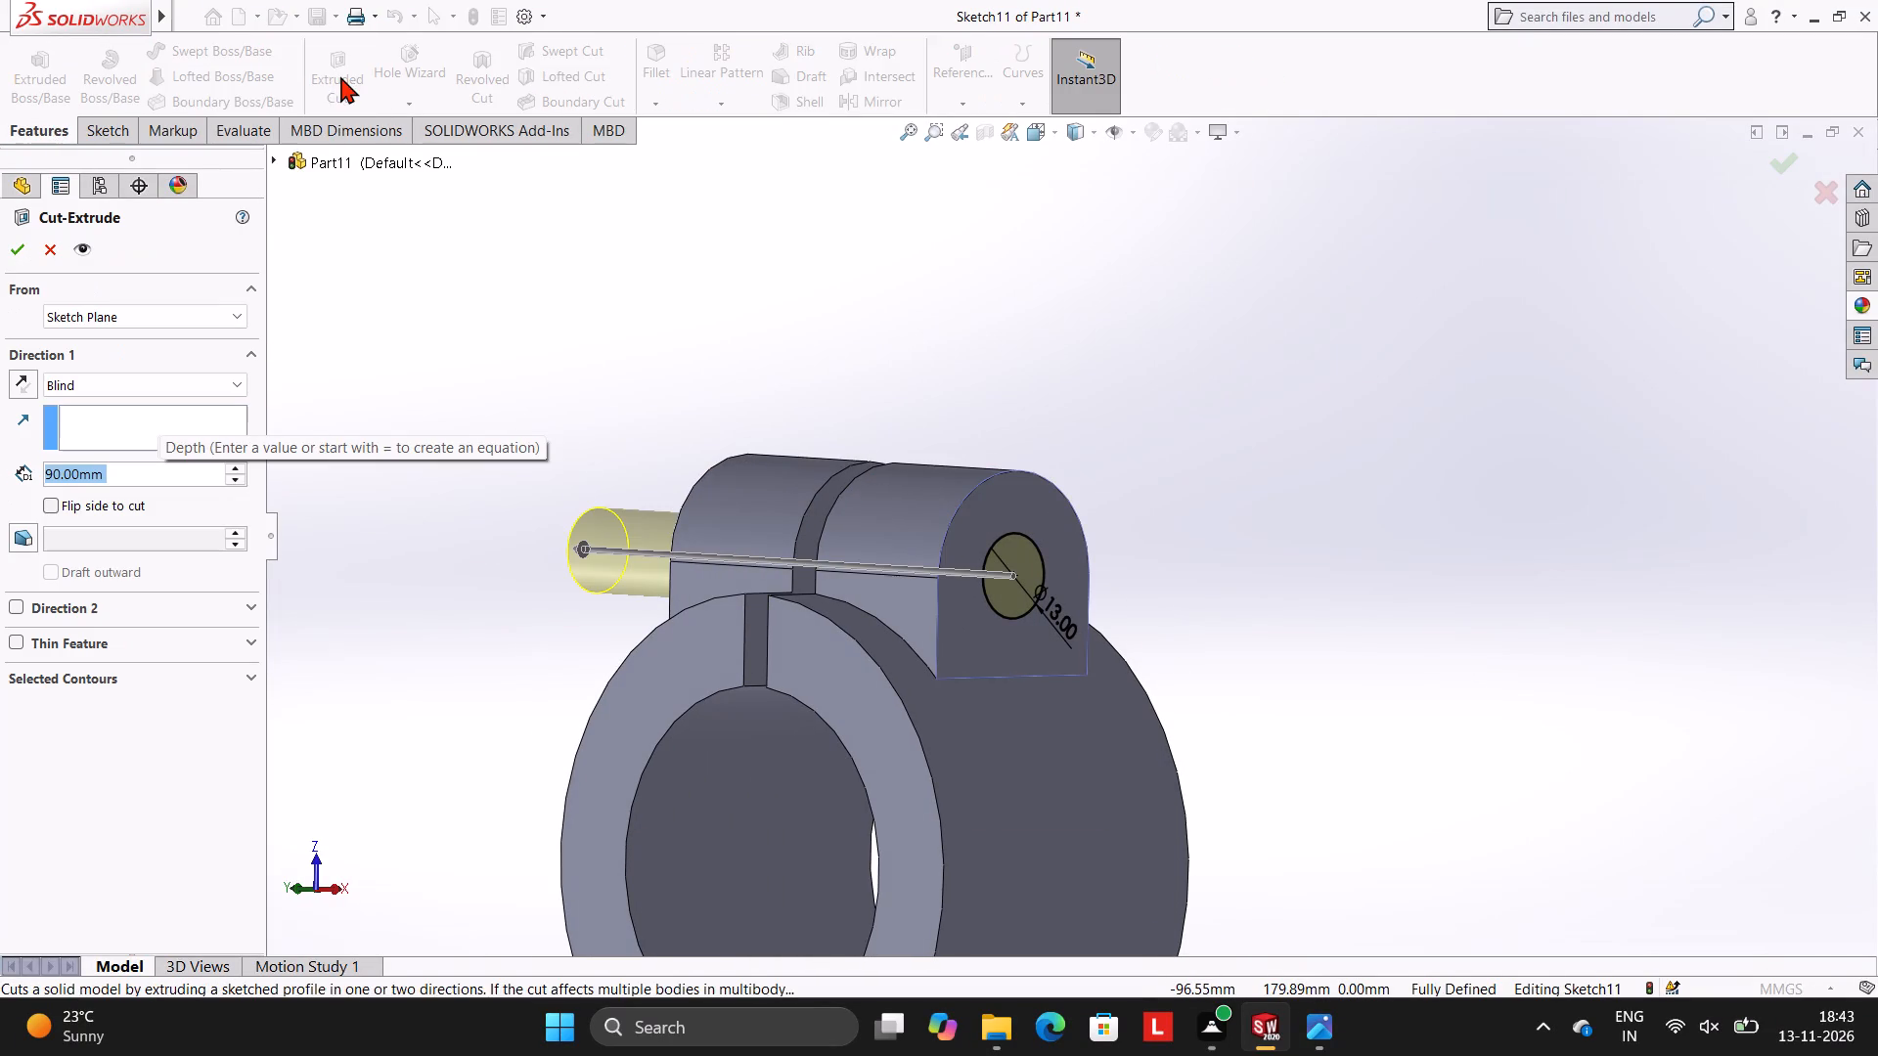
left_click(18, 253)
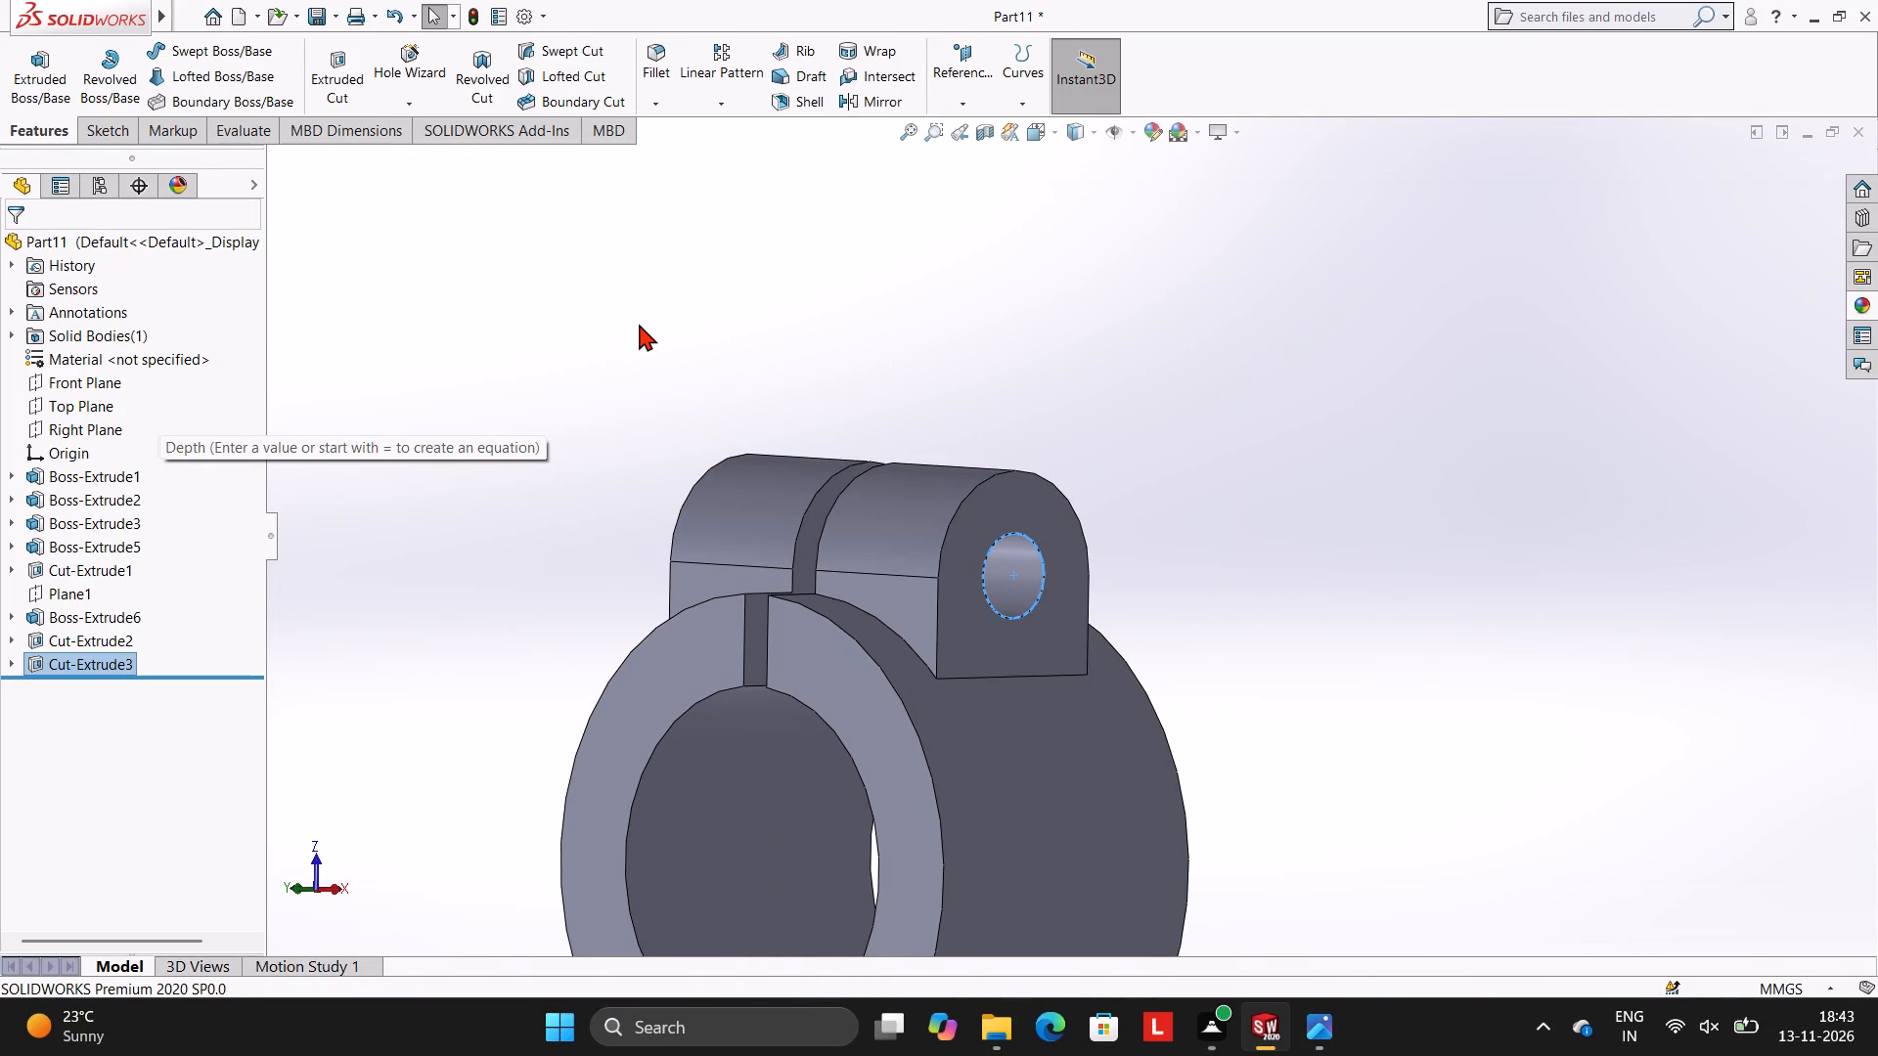
left_click(639, 324)
Inspect the bracket from several angles, checking the clamp block's hole, the slotted boss and the base.
scroll(875, 390, "up", 3)
middle_click_drag(1154, 467, 1230, 454)
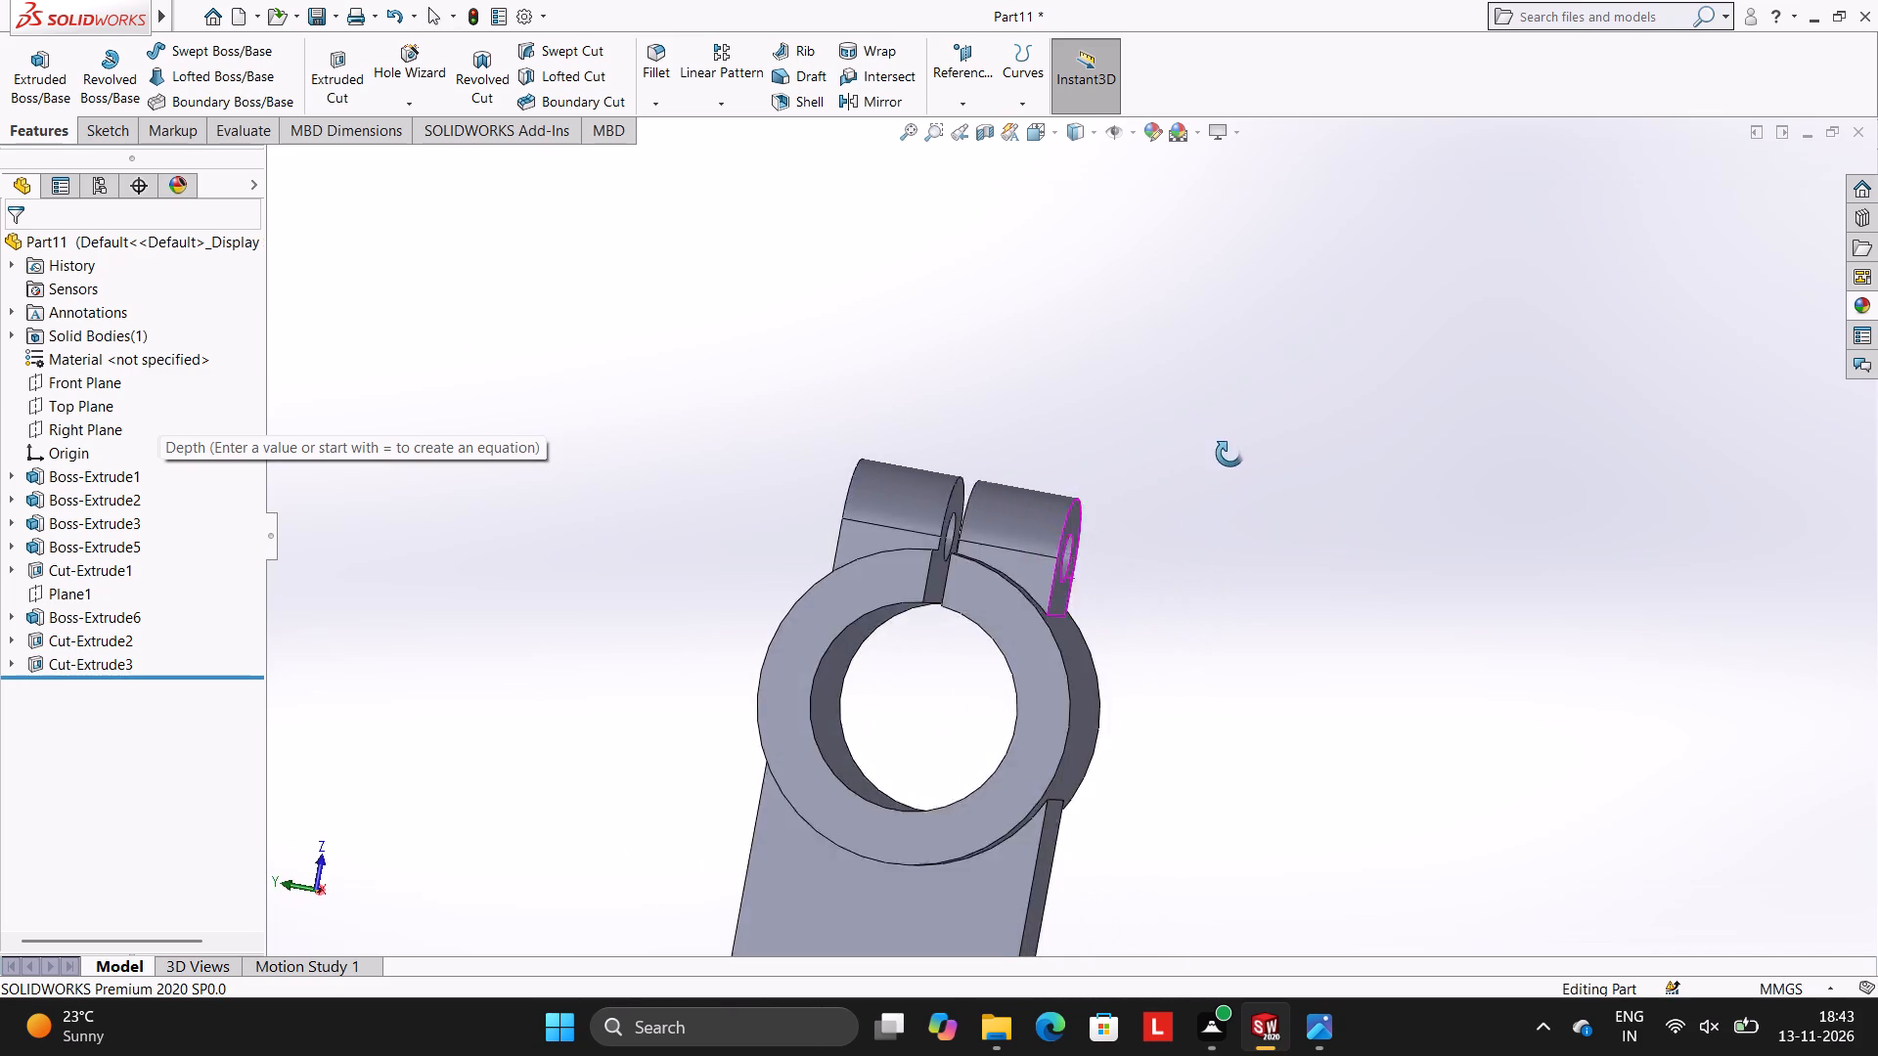
middle_click_drag(1230, 454, 1193, 450)
scroll(1166, 509, "up", 3)
middle_click_drag(1283, 550, 1224, 564)
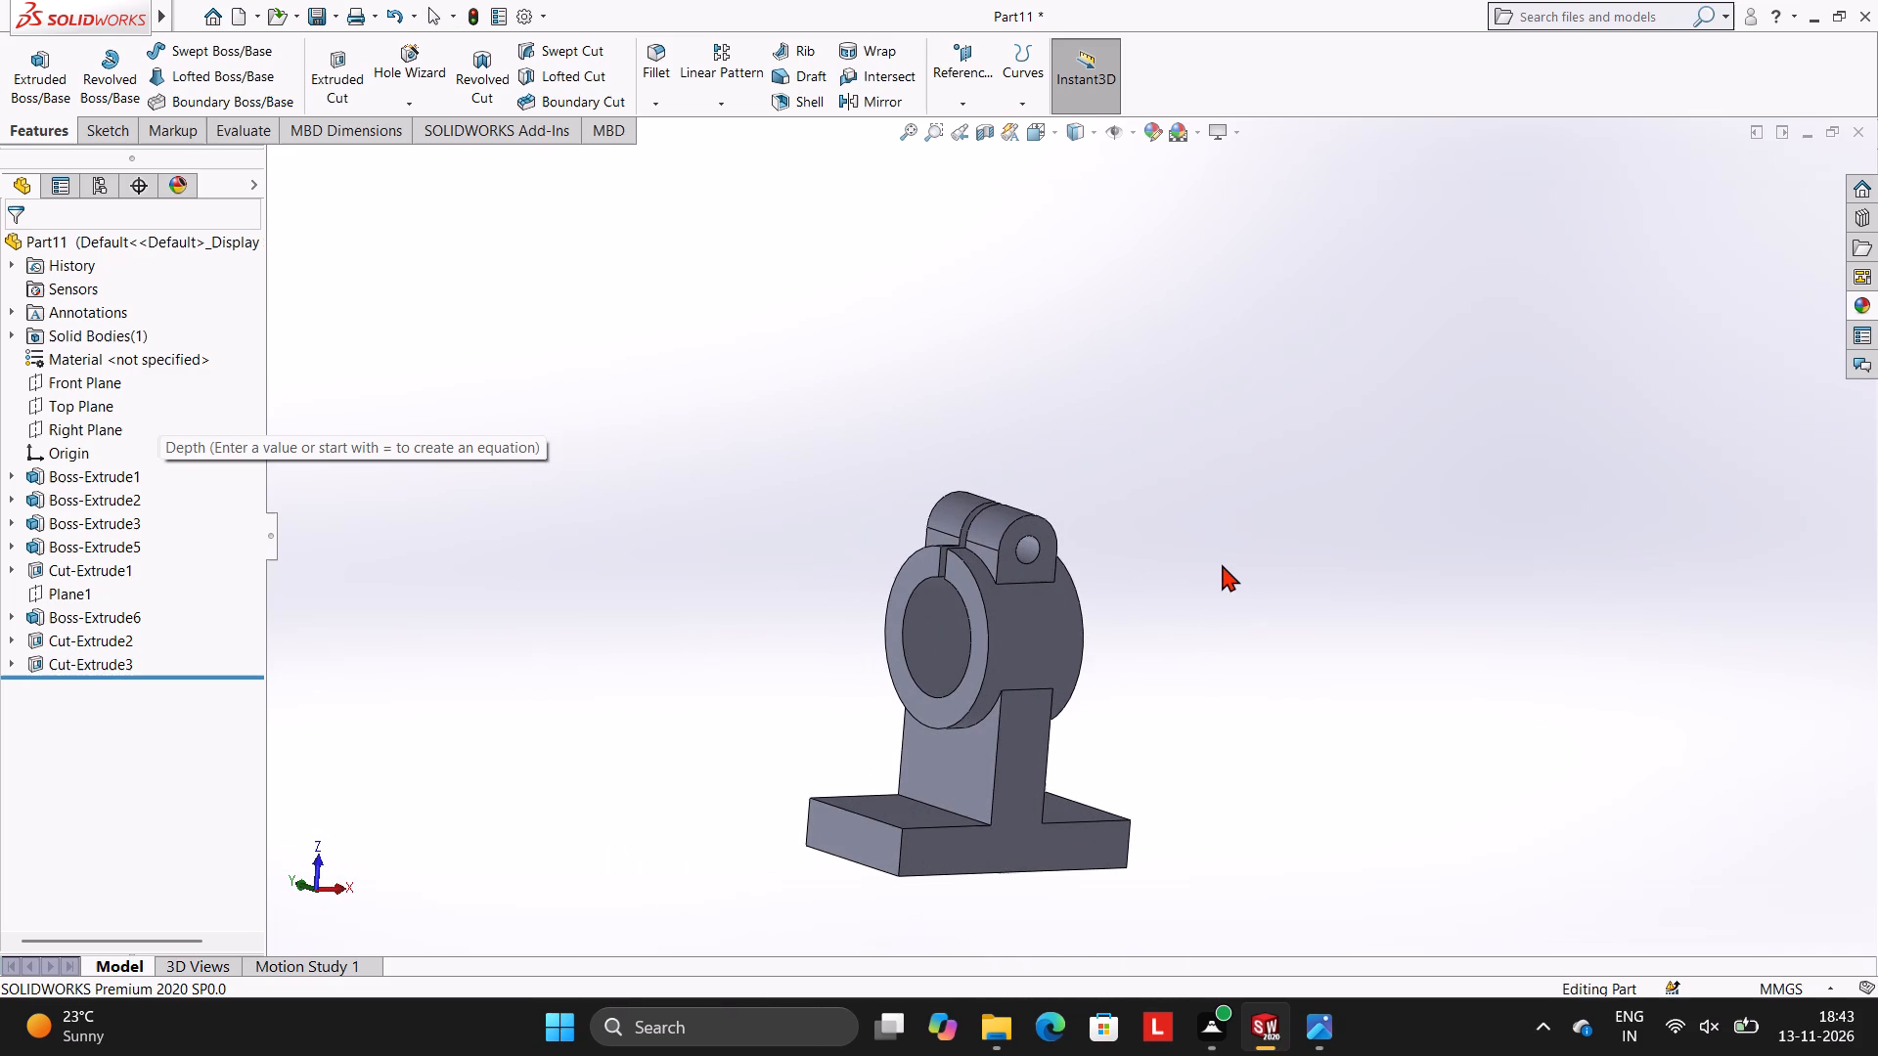
scroll(1210, 586, "up", 2)
scroll(1070, 557, "down", 3)
scroll(1095, 564, "up", 1)
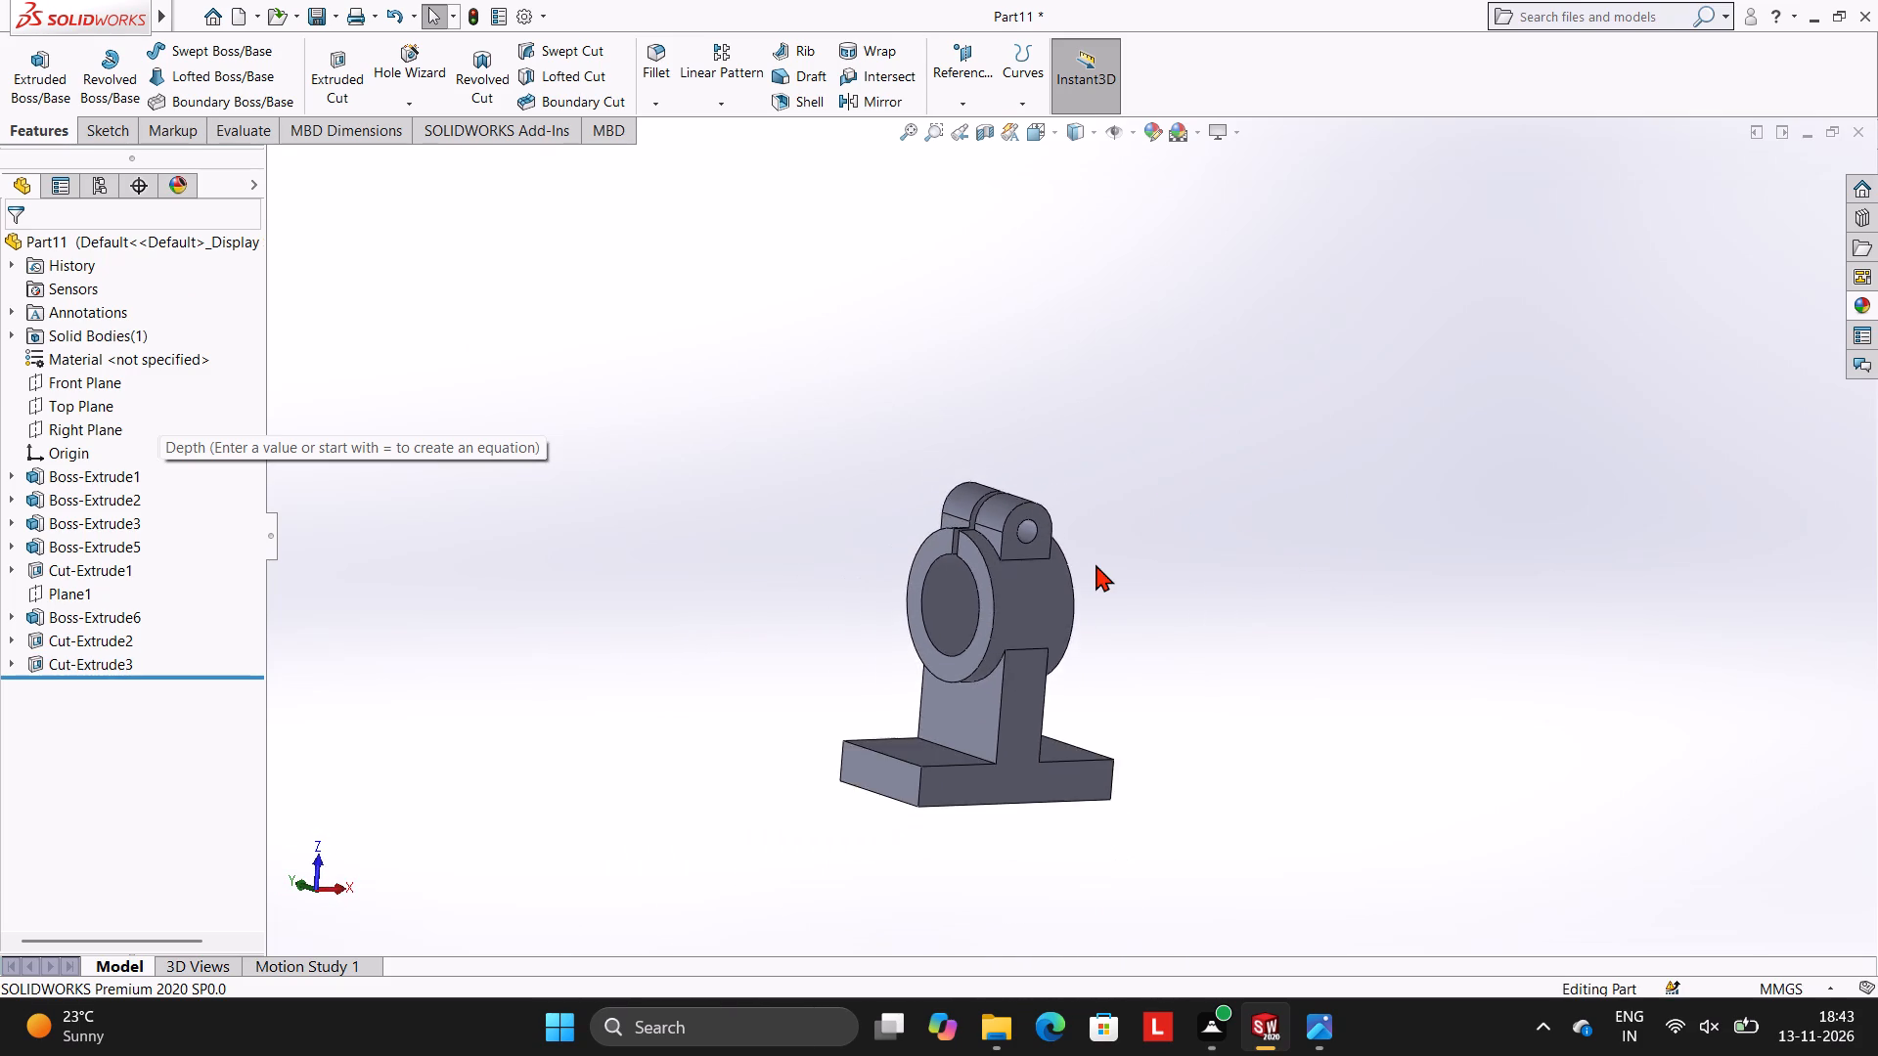
scroll(1095, 564, "up", 3)
middle_click_drag(1161, 549, 1195, 658)
scroll(1140, 593, "down", 3)
scroll(1094, 533, "up", 2)
scroll(1024, 528, "down", 1)
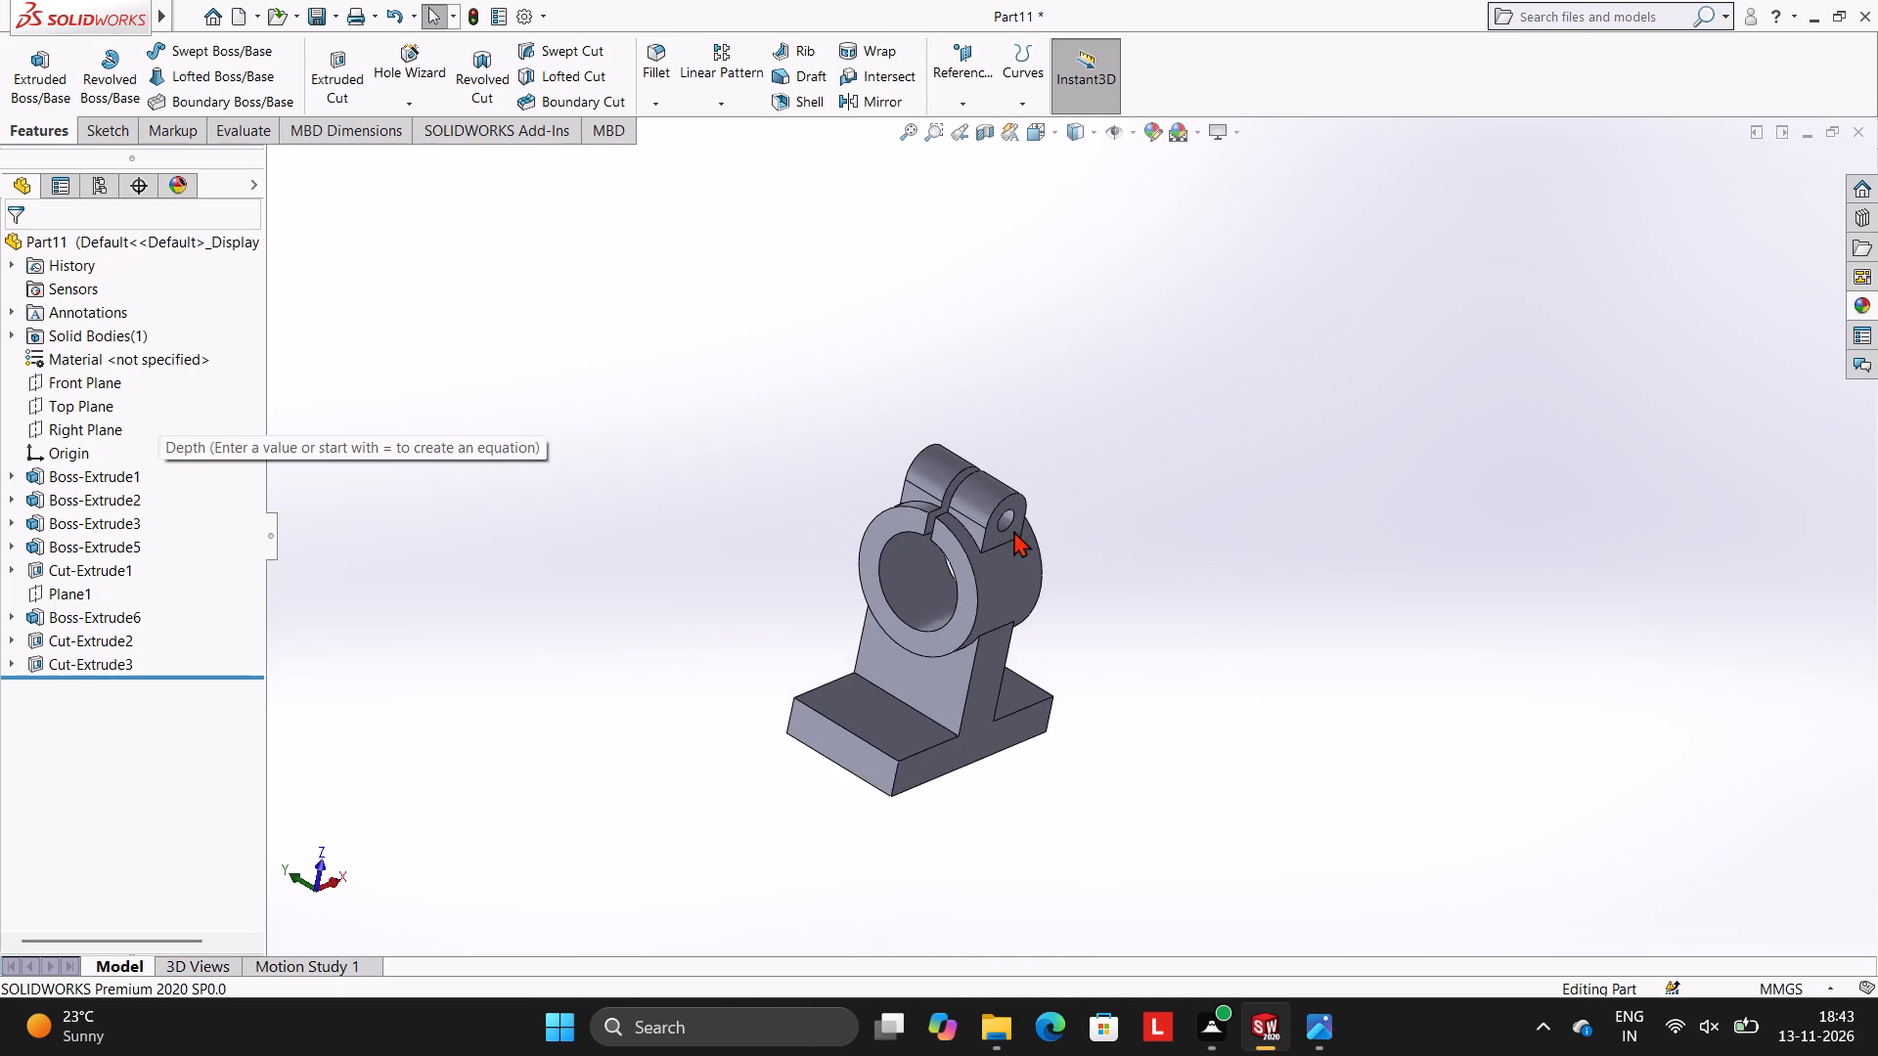
scroll(989, 552, "down", 4)
middle_click_drag(1309, 436, 1322, 391)
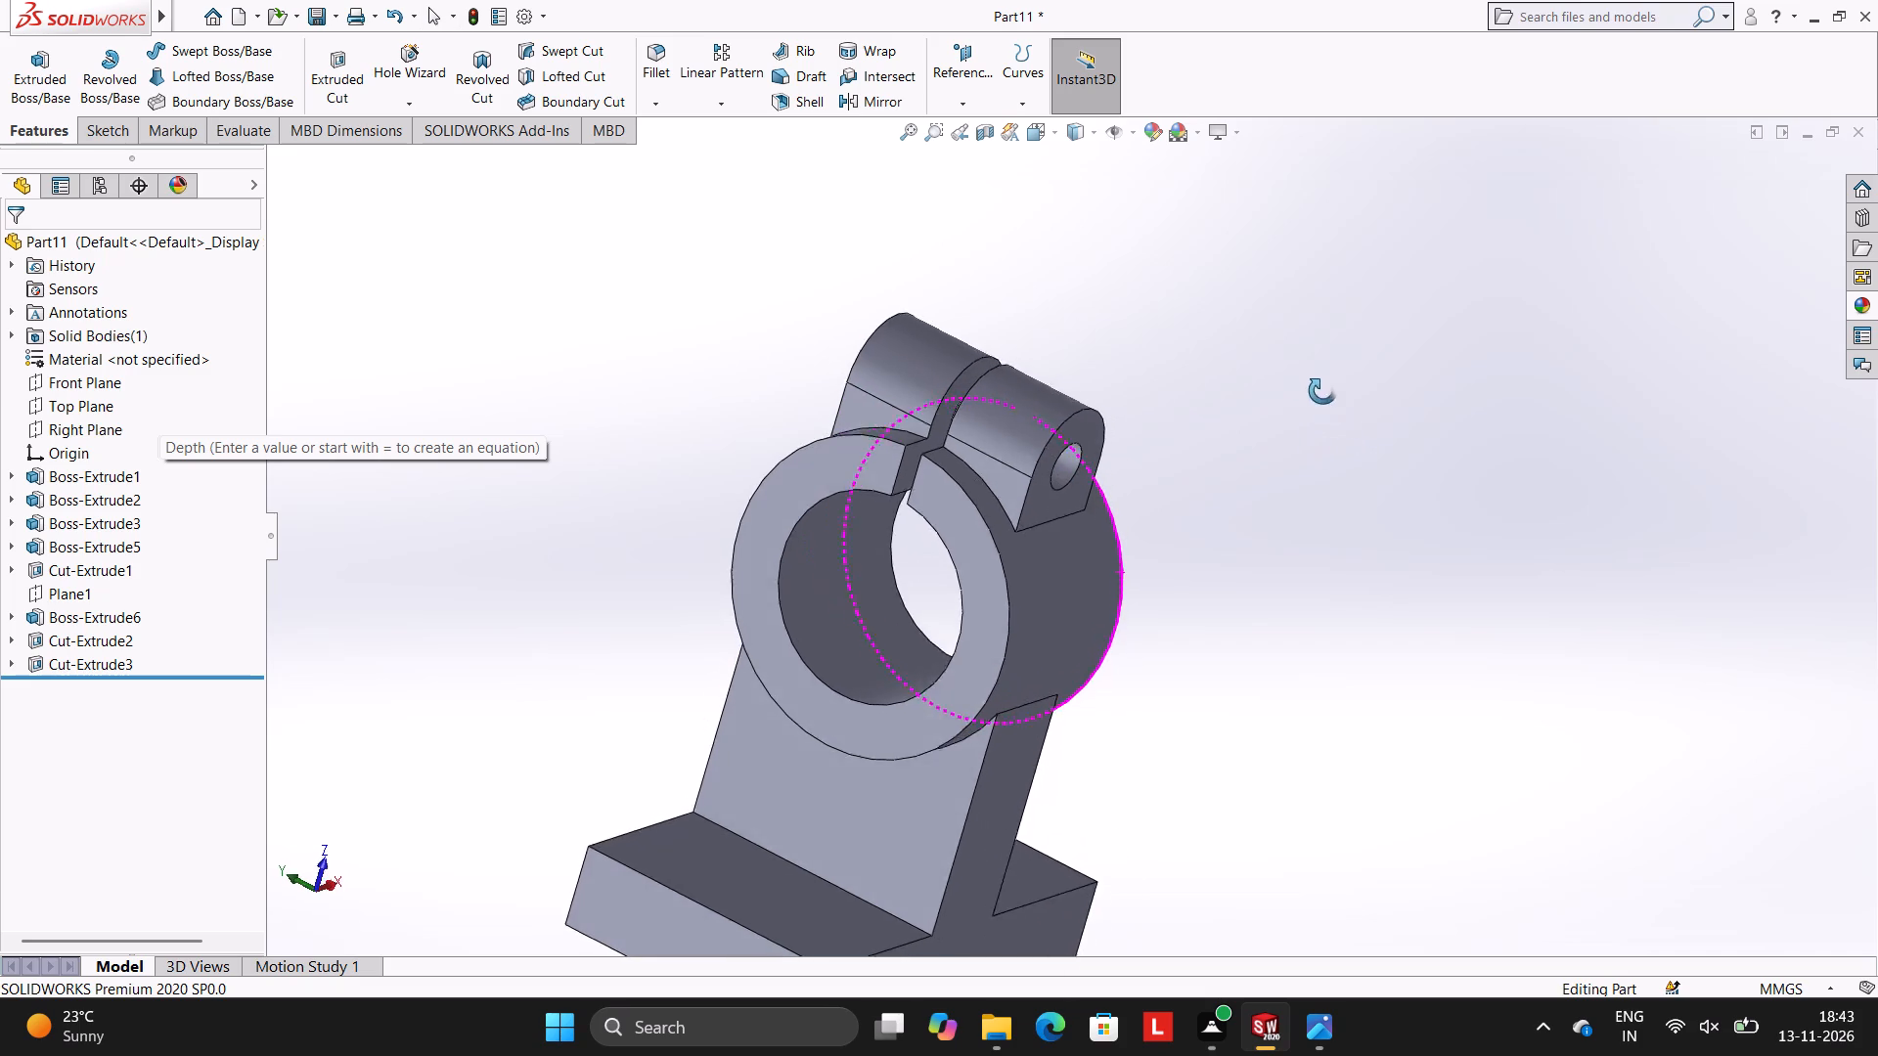
middle_click_drag(1322, 391, 1313, 377)
scroll(1156, 519, "up", 3)
middle_click_drag(1312, 559, 1367, 542)
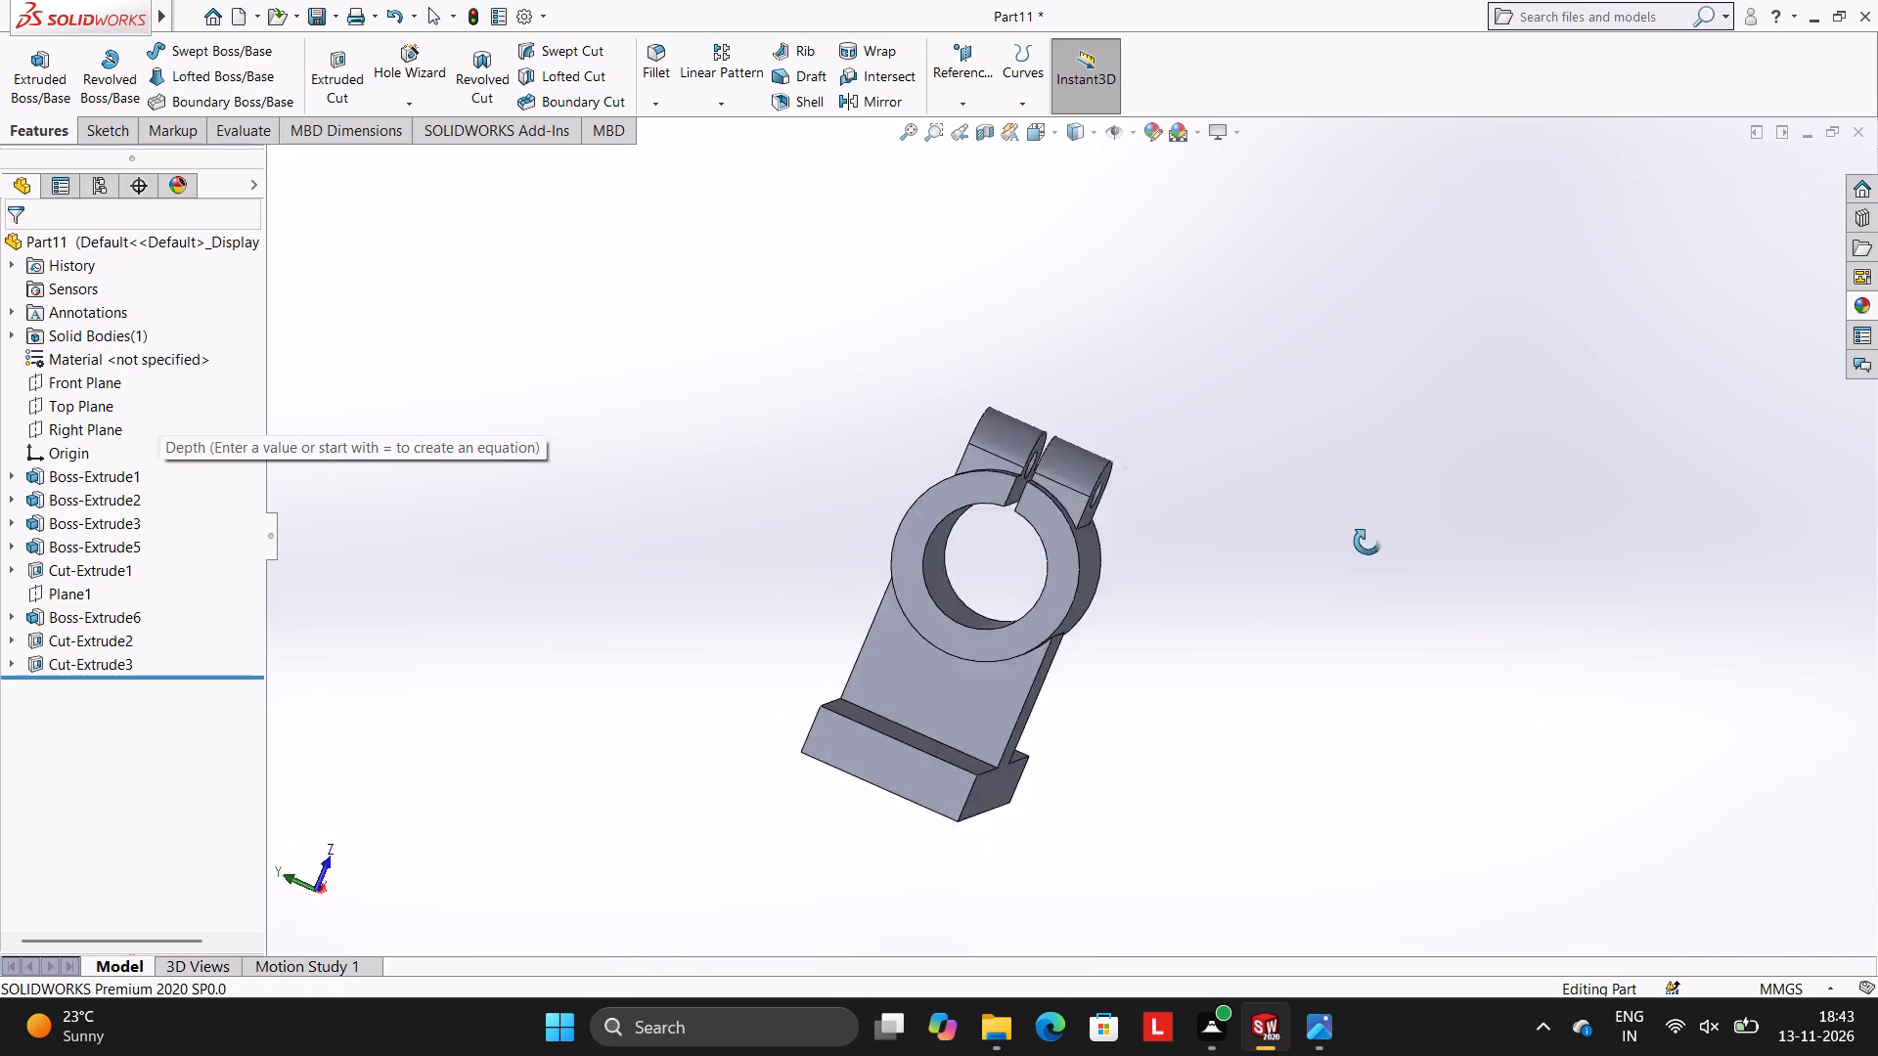
middle_click_drag(1367, 542, 1241, 490)
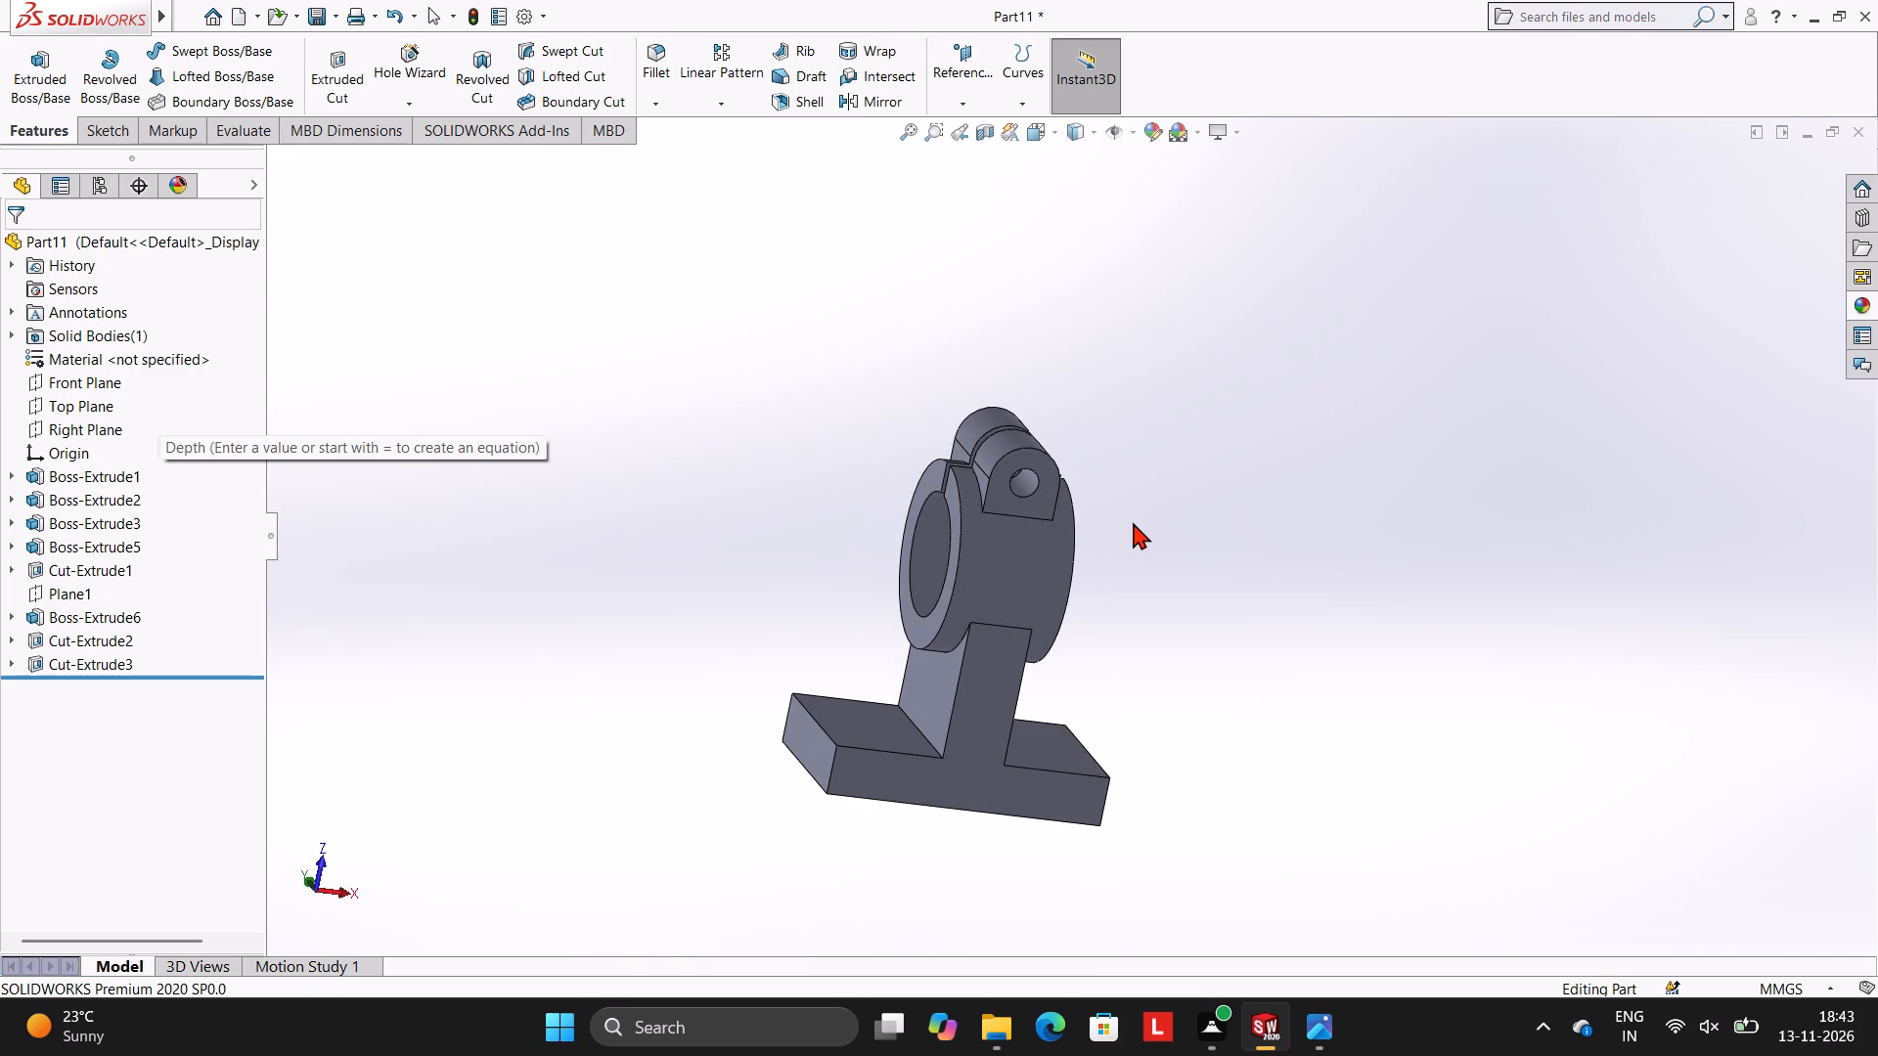
Start a new sketch on the base's top face on the origin side of the wall, viewed face-on.
middle_click_drag(1242, 522, 1255, 629)
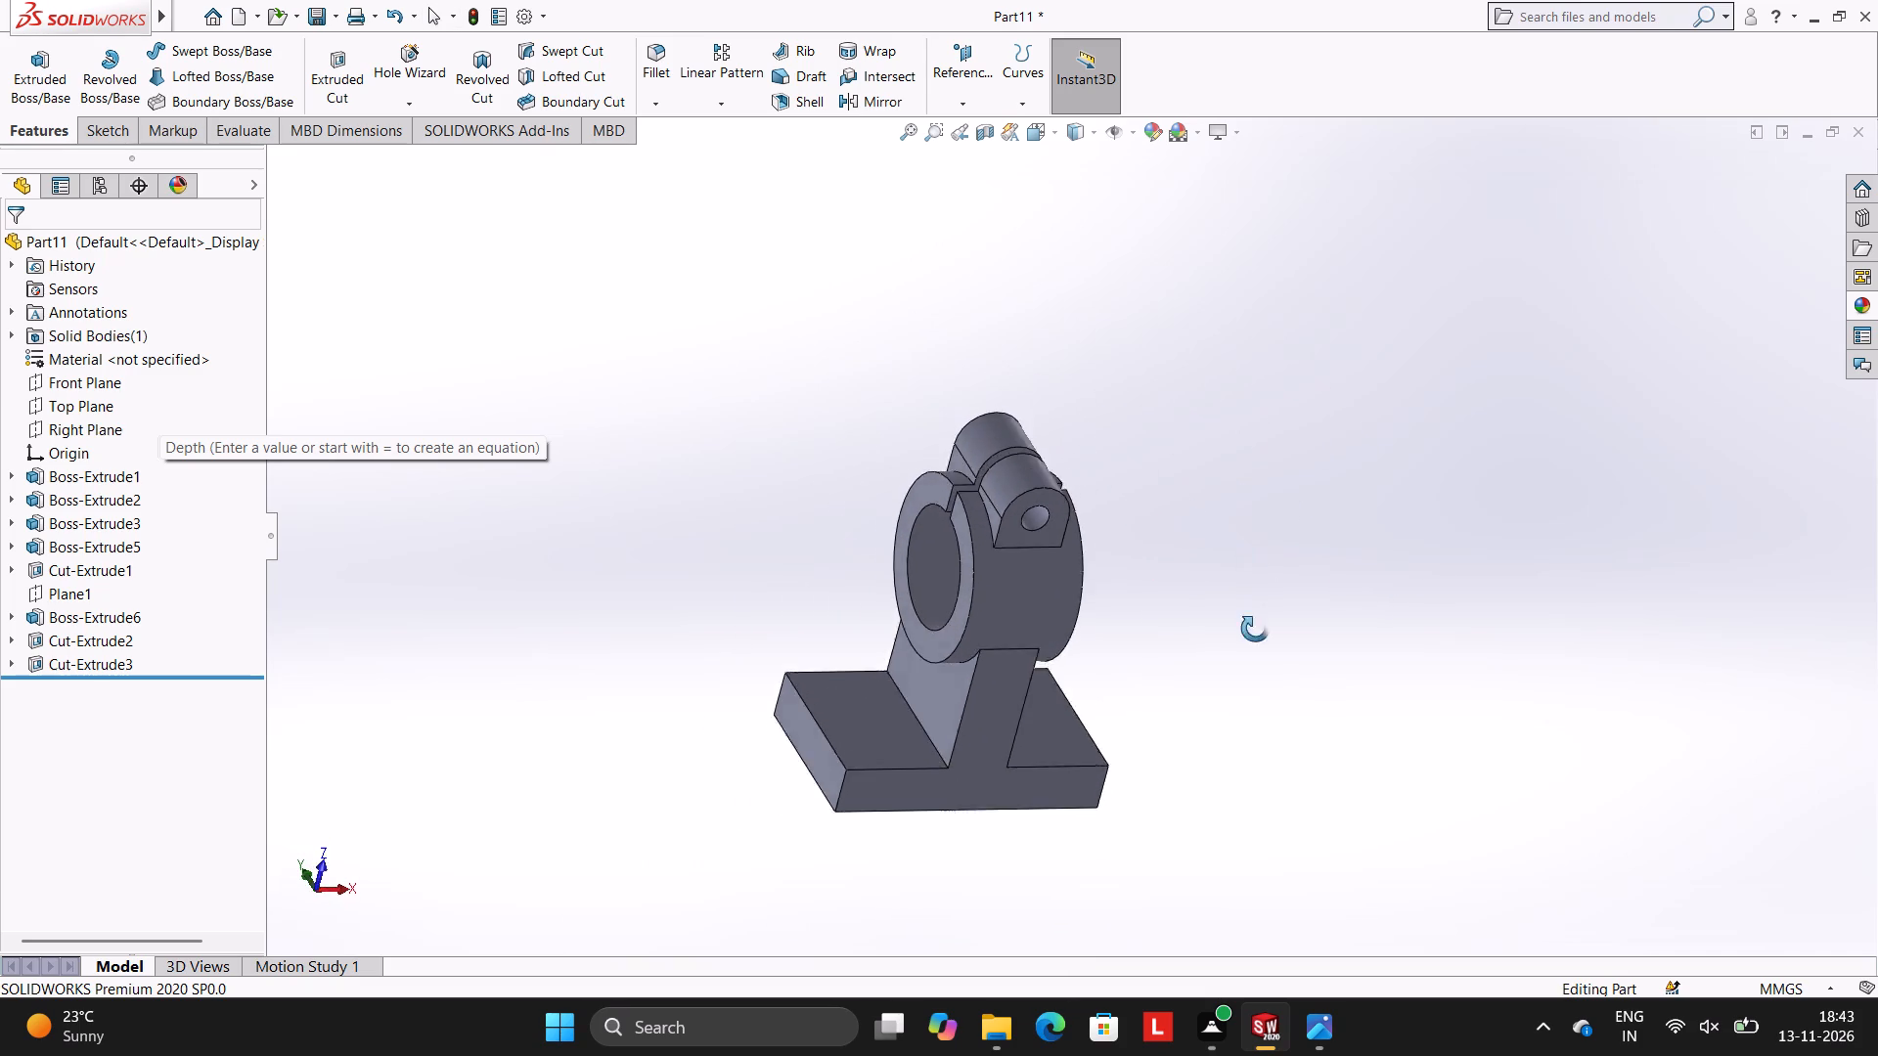
middle_click_drag(1255, 629, 1221, 748)
middle_click_drag(1355, 544, 1349, 601)
scroll(1356, 544, "down", 1)
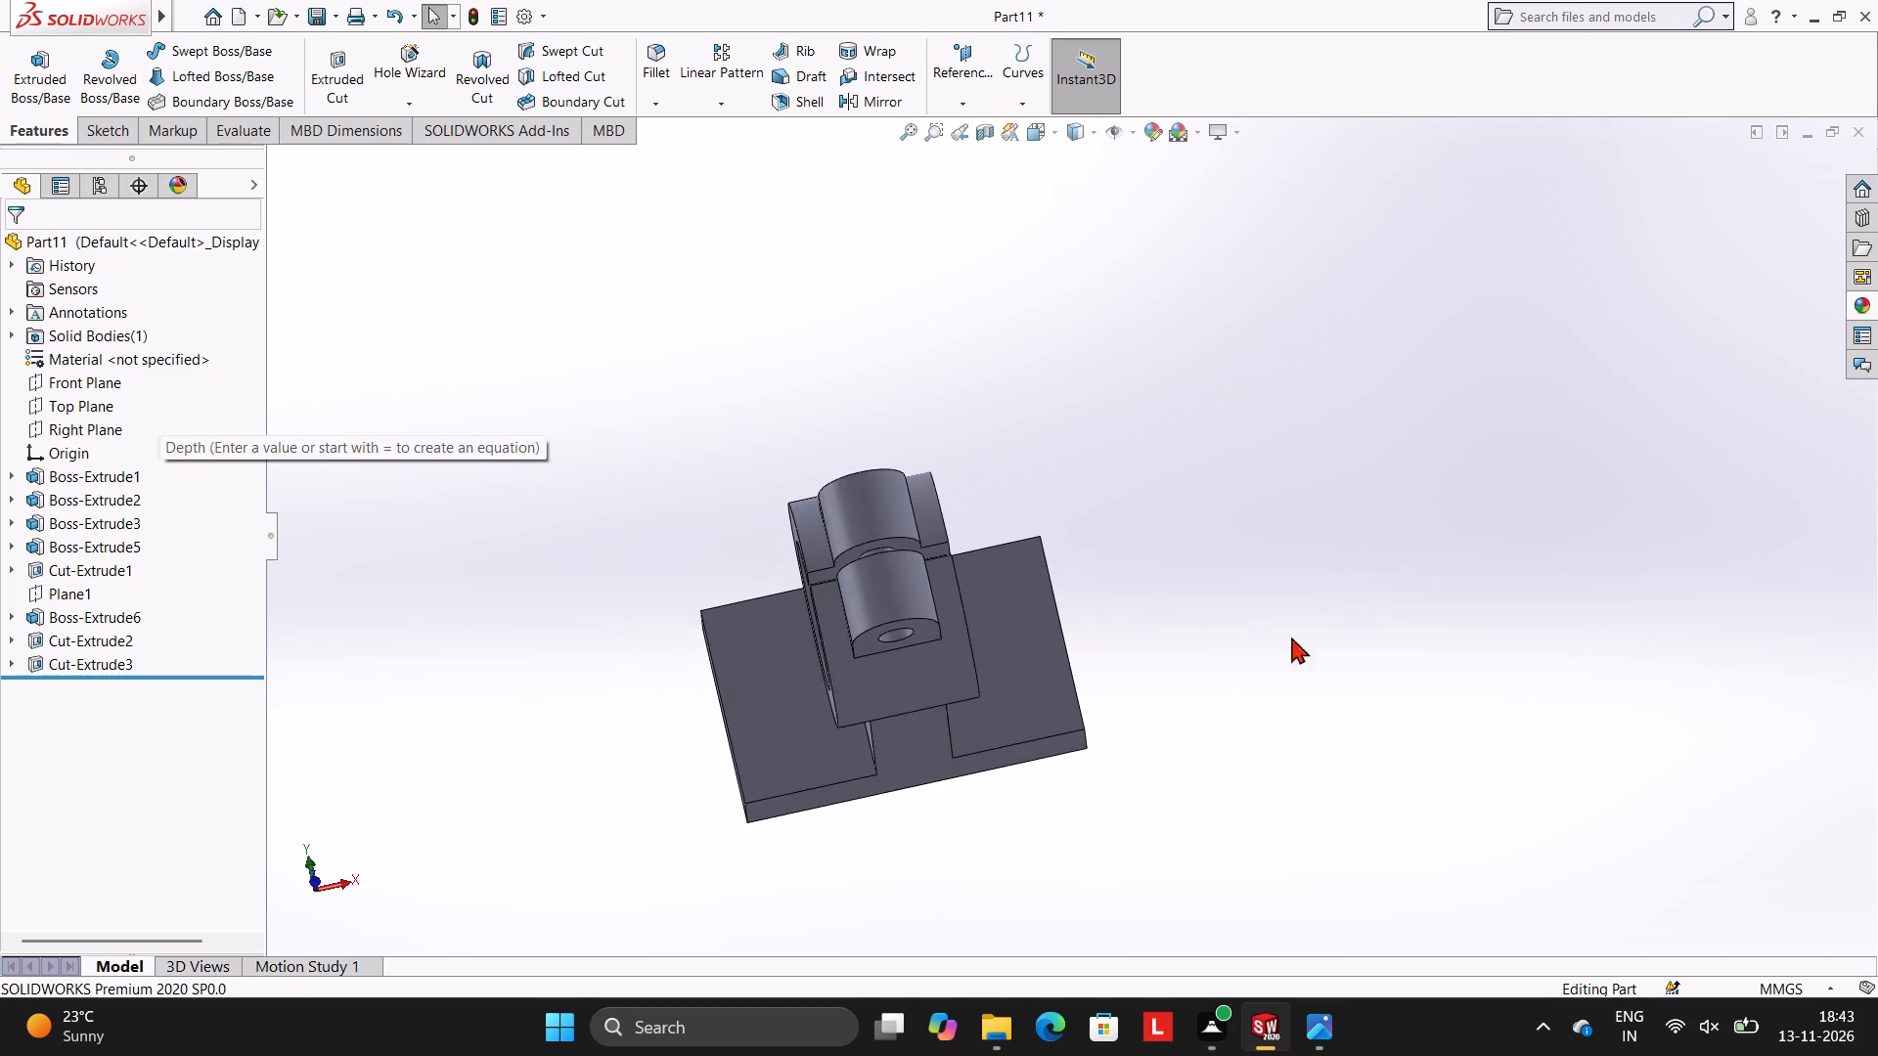
left_click(786, 689)
left_click(865, 634)
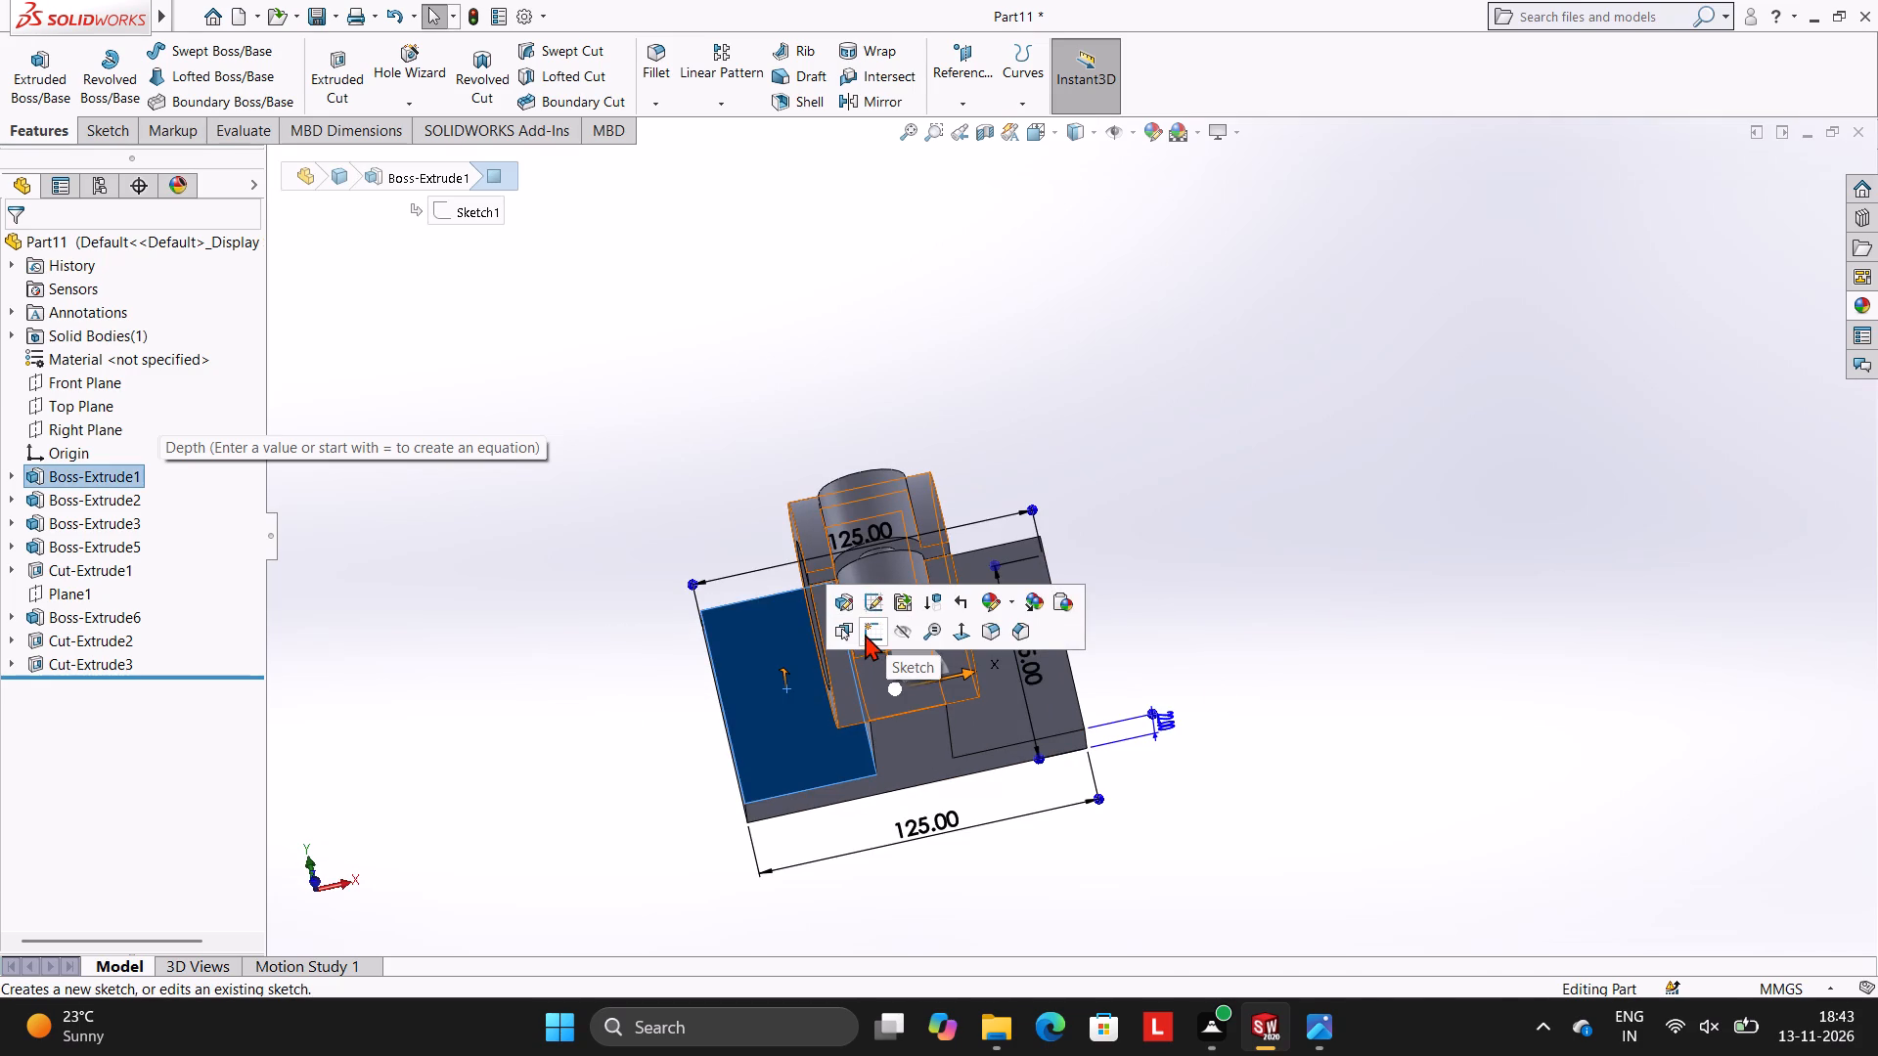
key("ctrl+8")
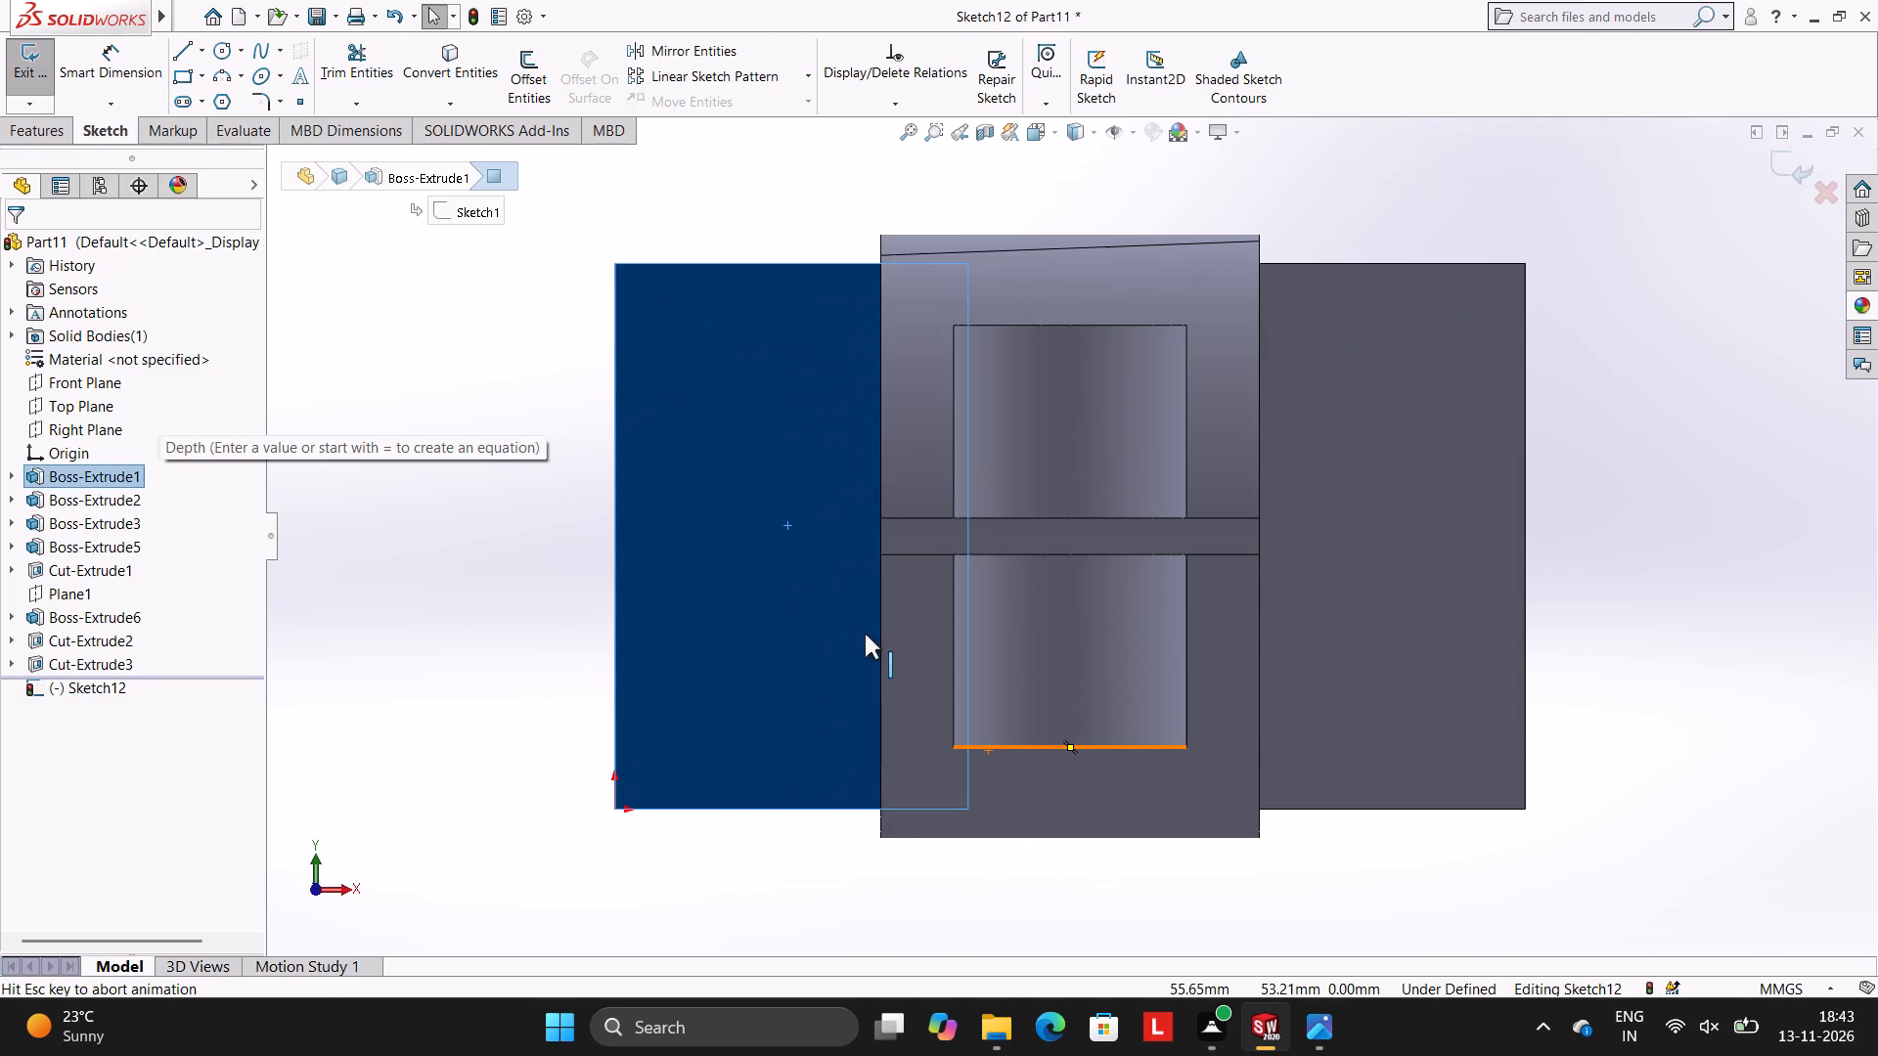
scroll(1011, 631, "up", 2)
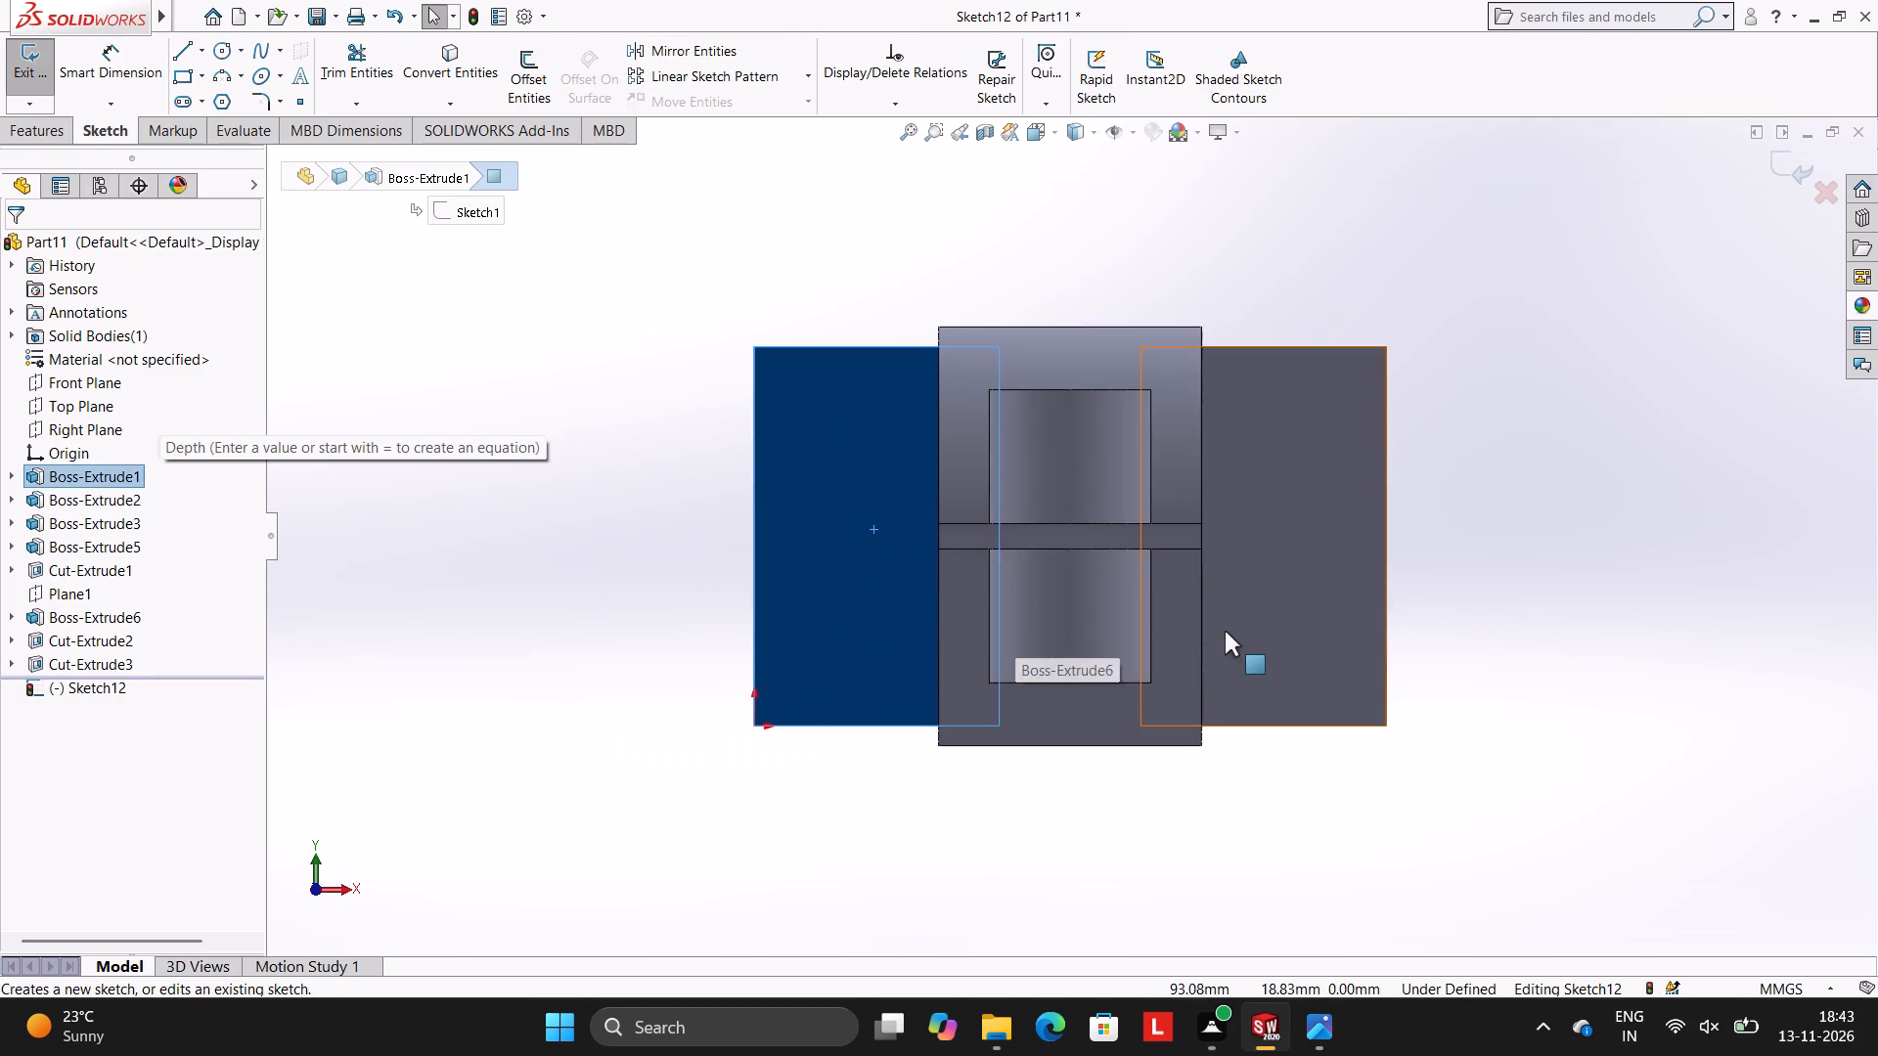
scroll(1226, 628, "up", 1)
scroll(1226, 628, "down", 1)
scroll(1278, 555, "down", 2)
scroll(1061, 432, "up", 2)
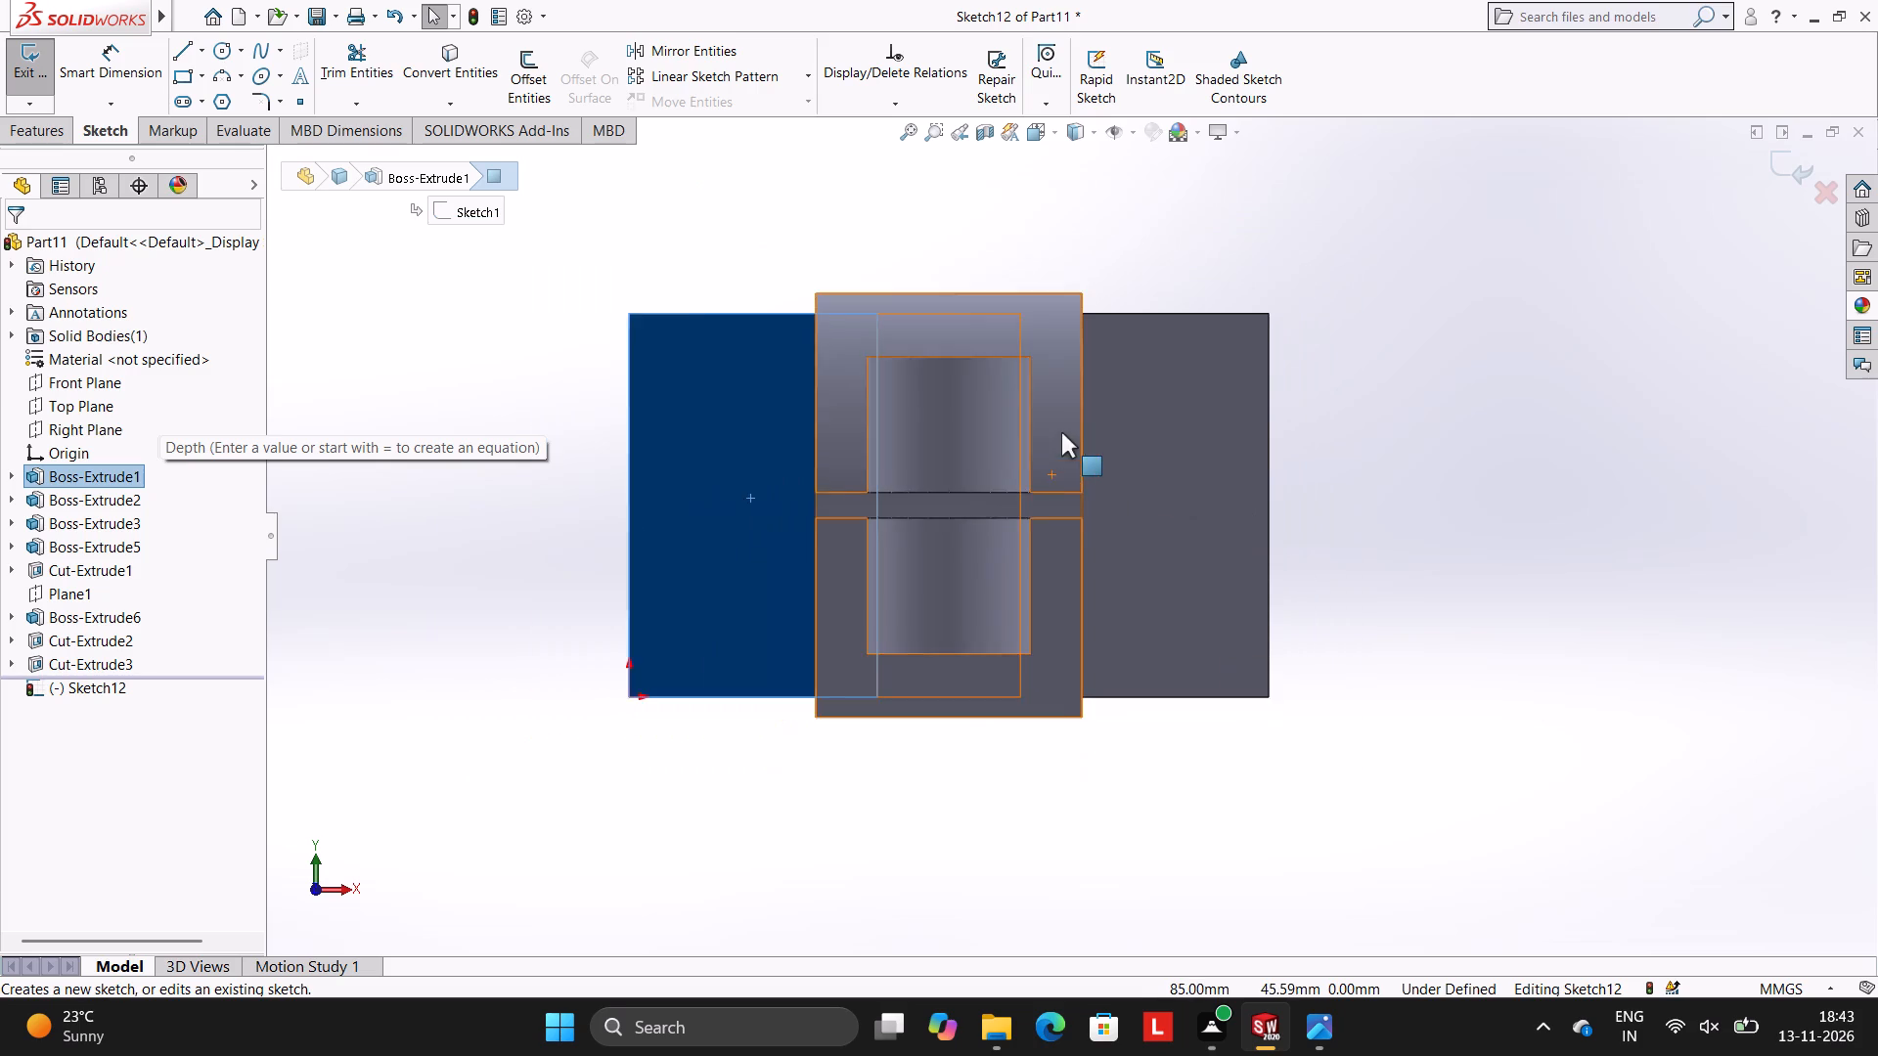
scroll(1061, 432, "up", 1)
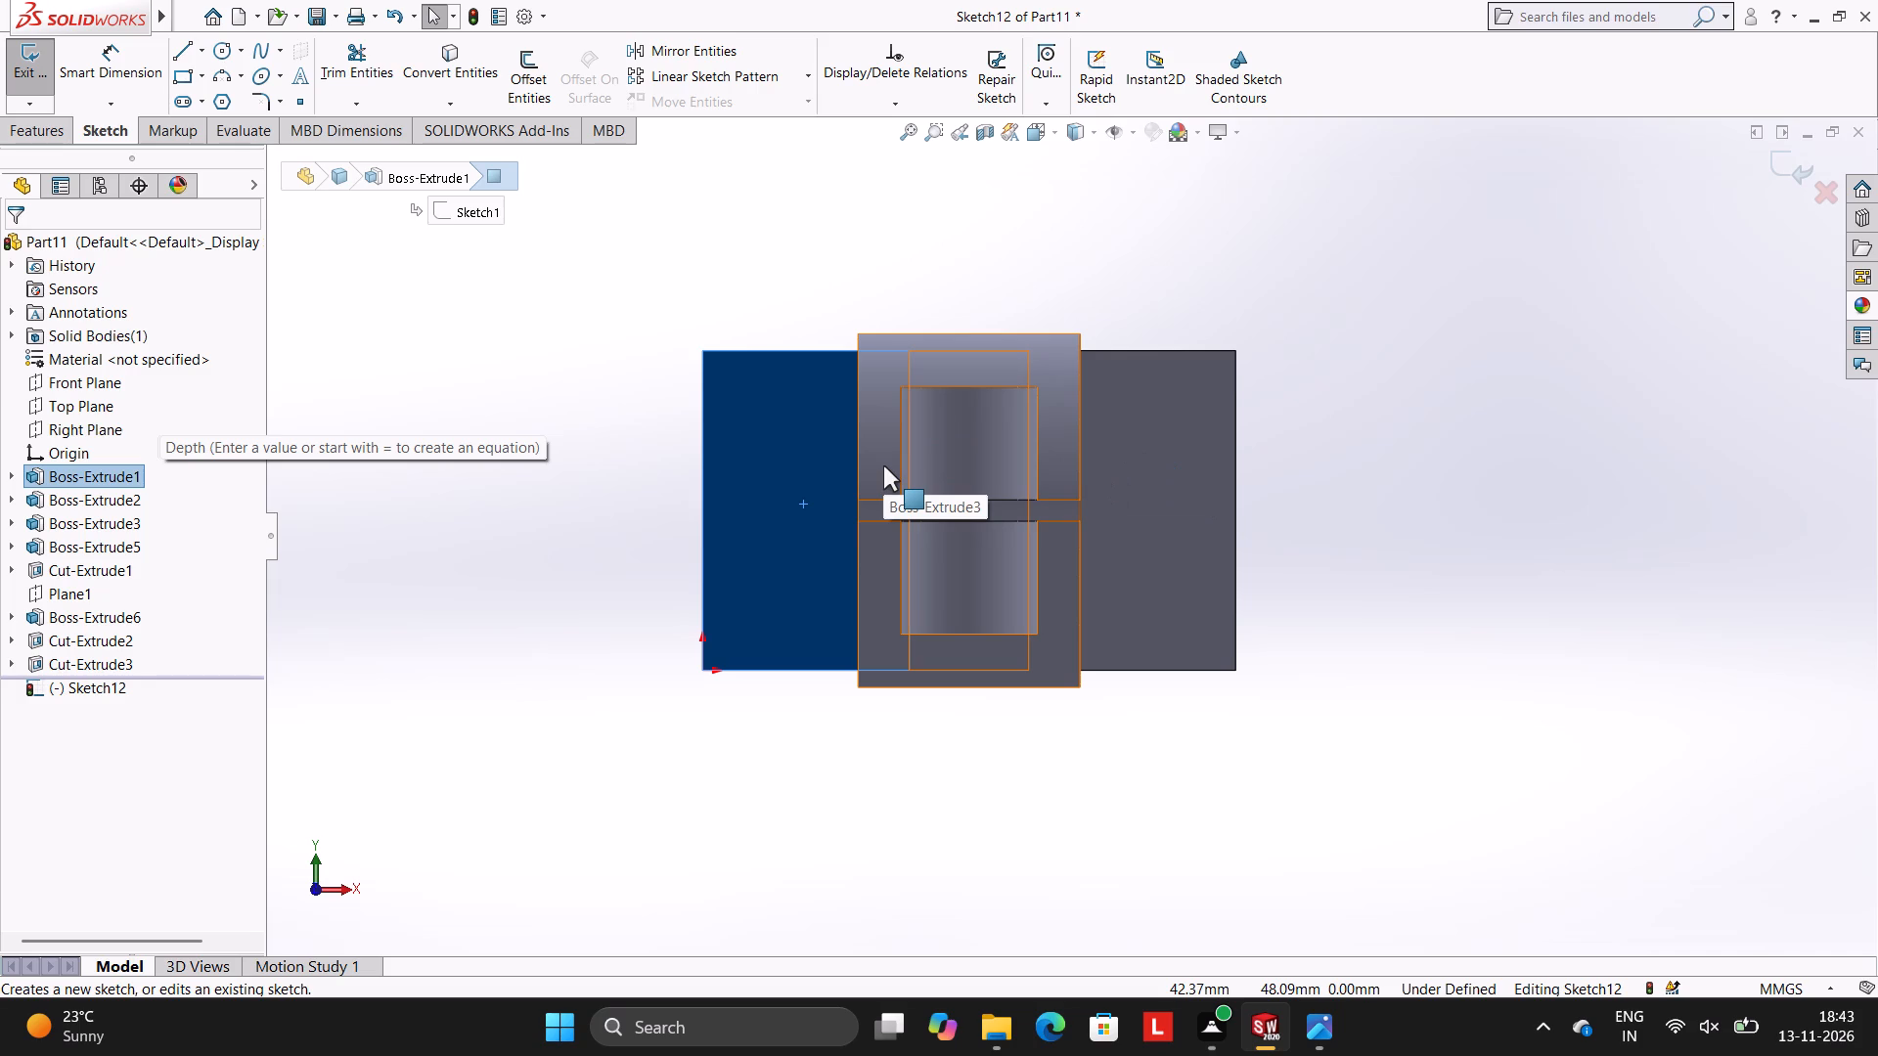
left_click(184, 54)
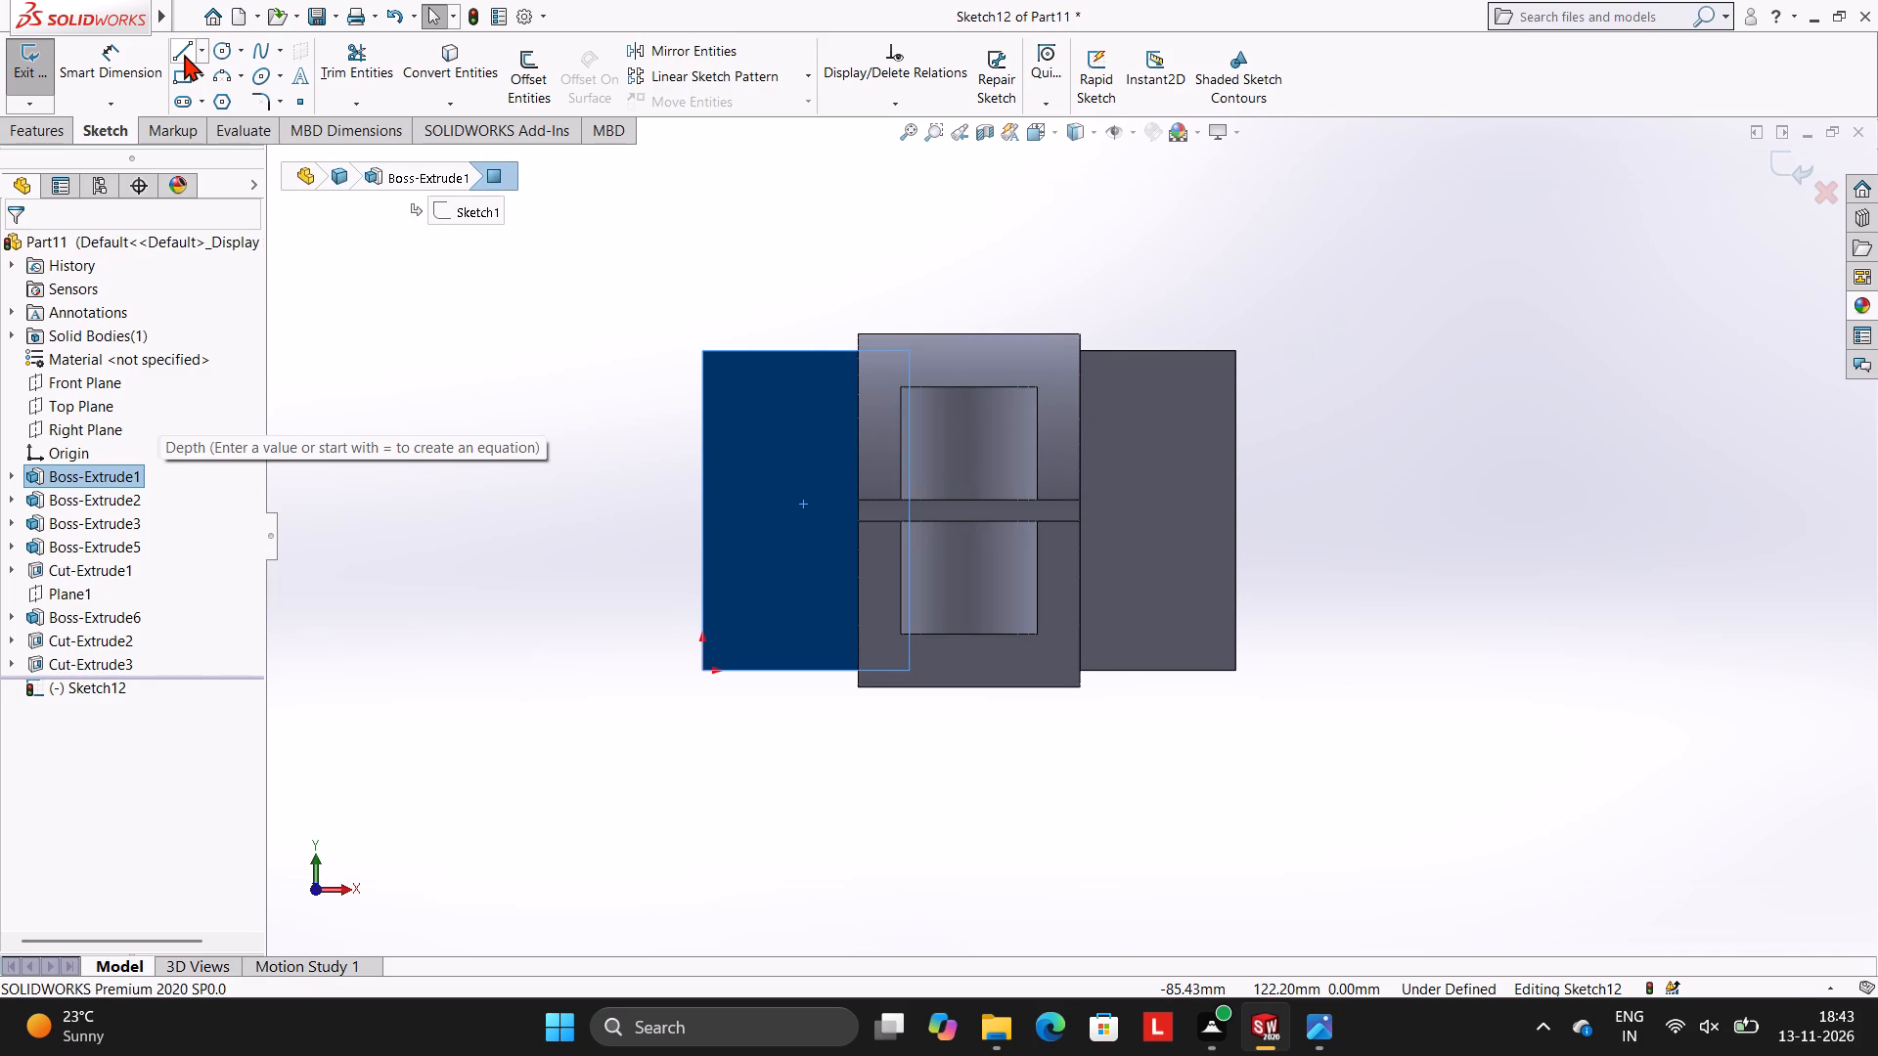
key("Escape")
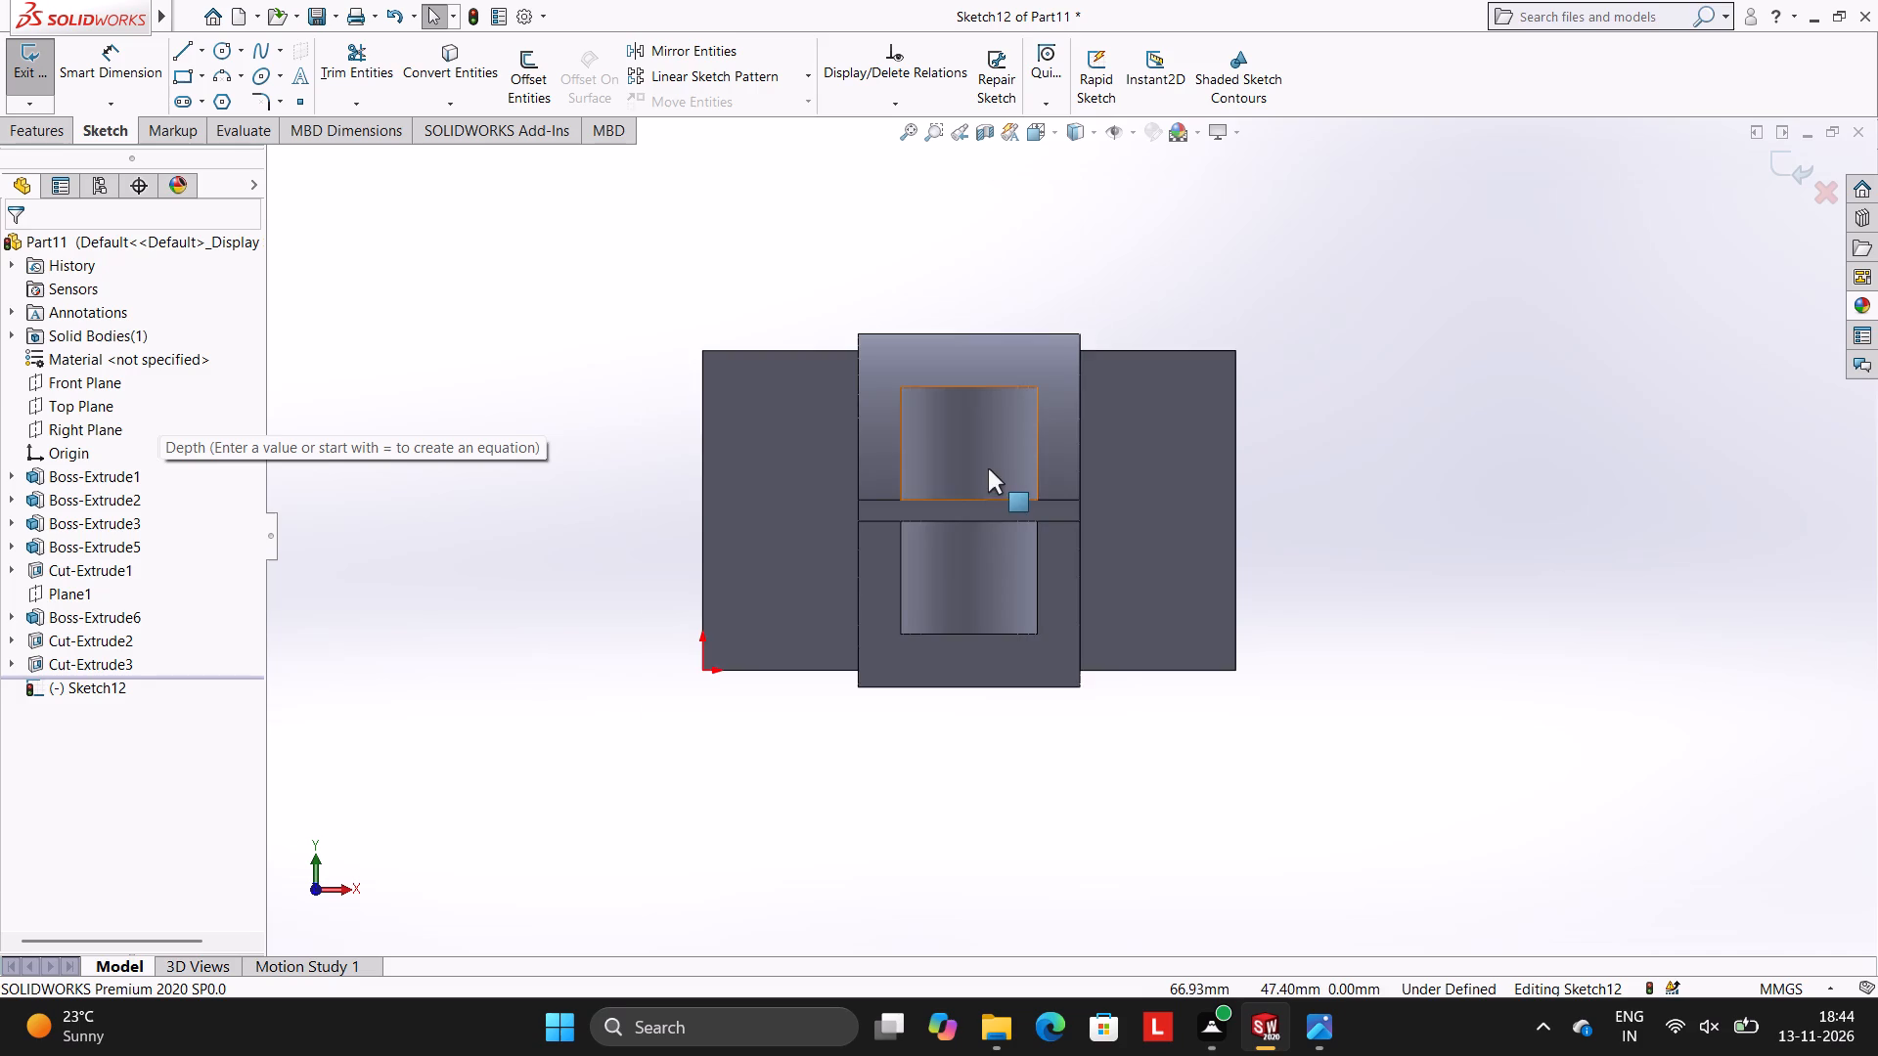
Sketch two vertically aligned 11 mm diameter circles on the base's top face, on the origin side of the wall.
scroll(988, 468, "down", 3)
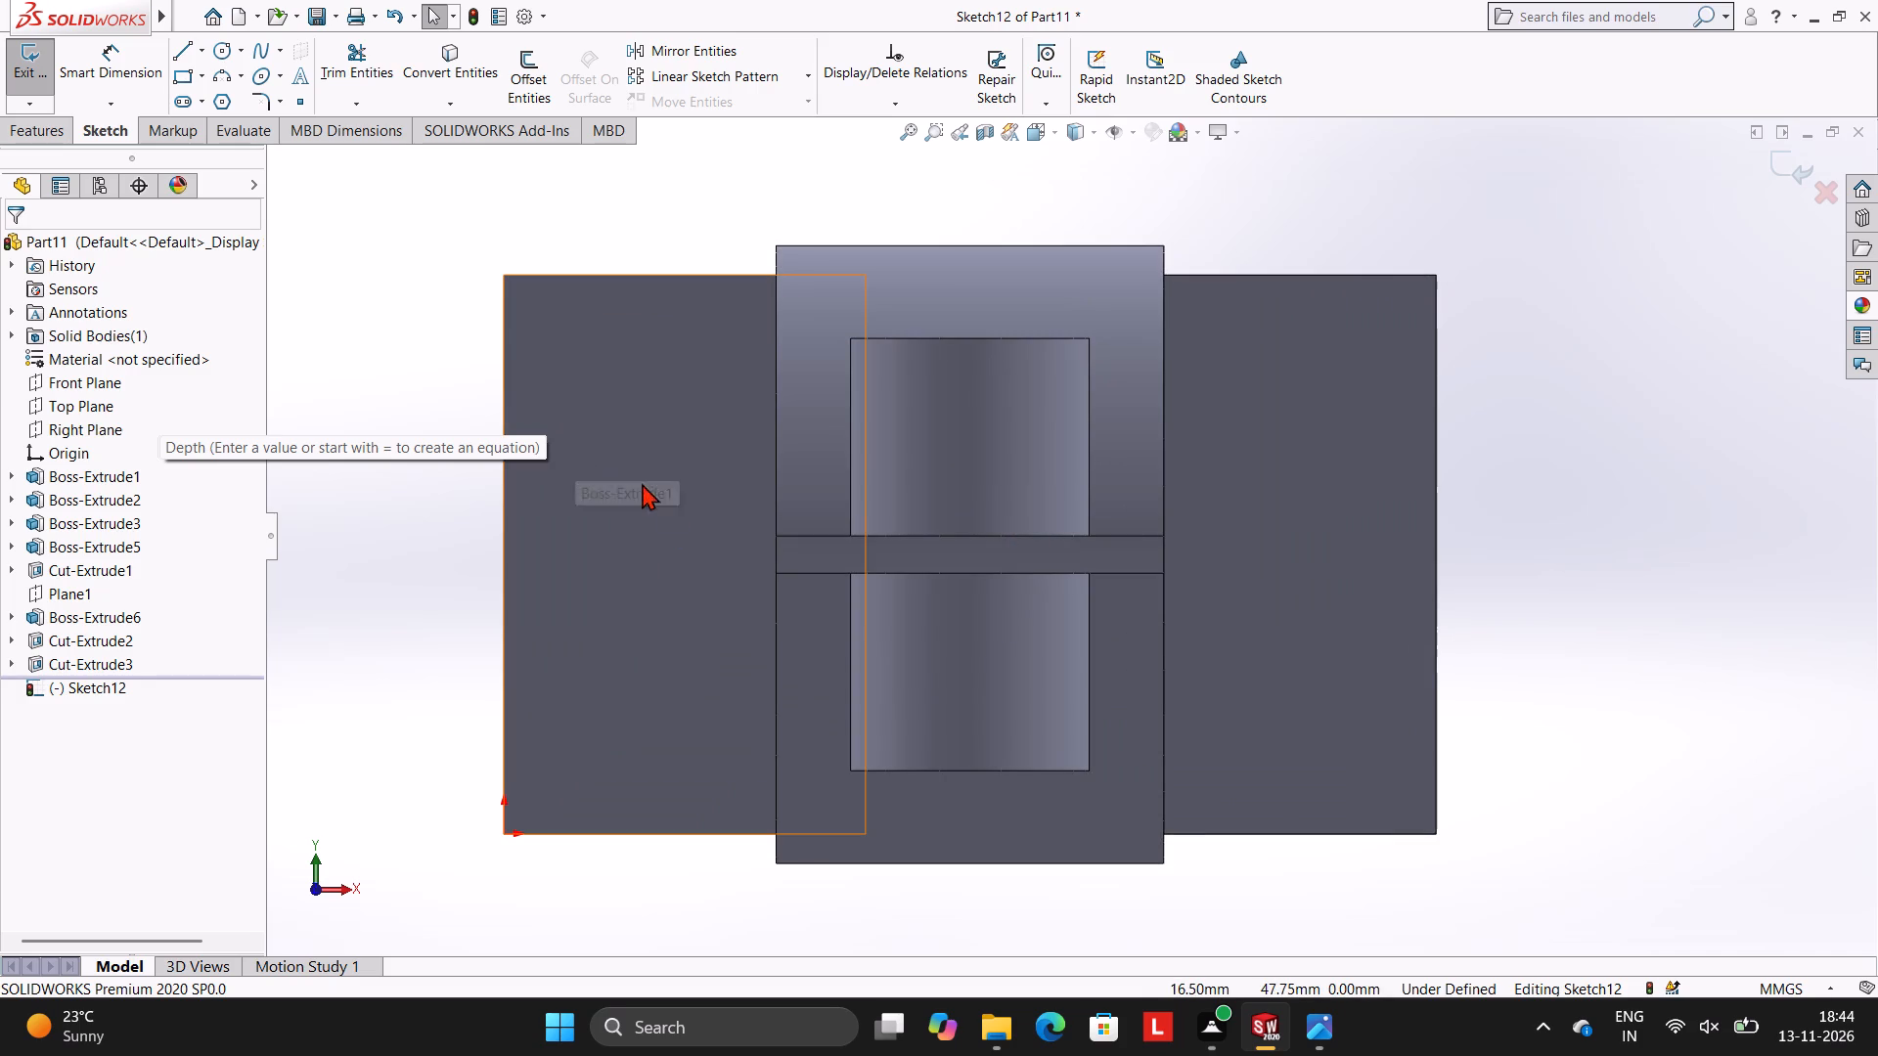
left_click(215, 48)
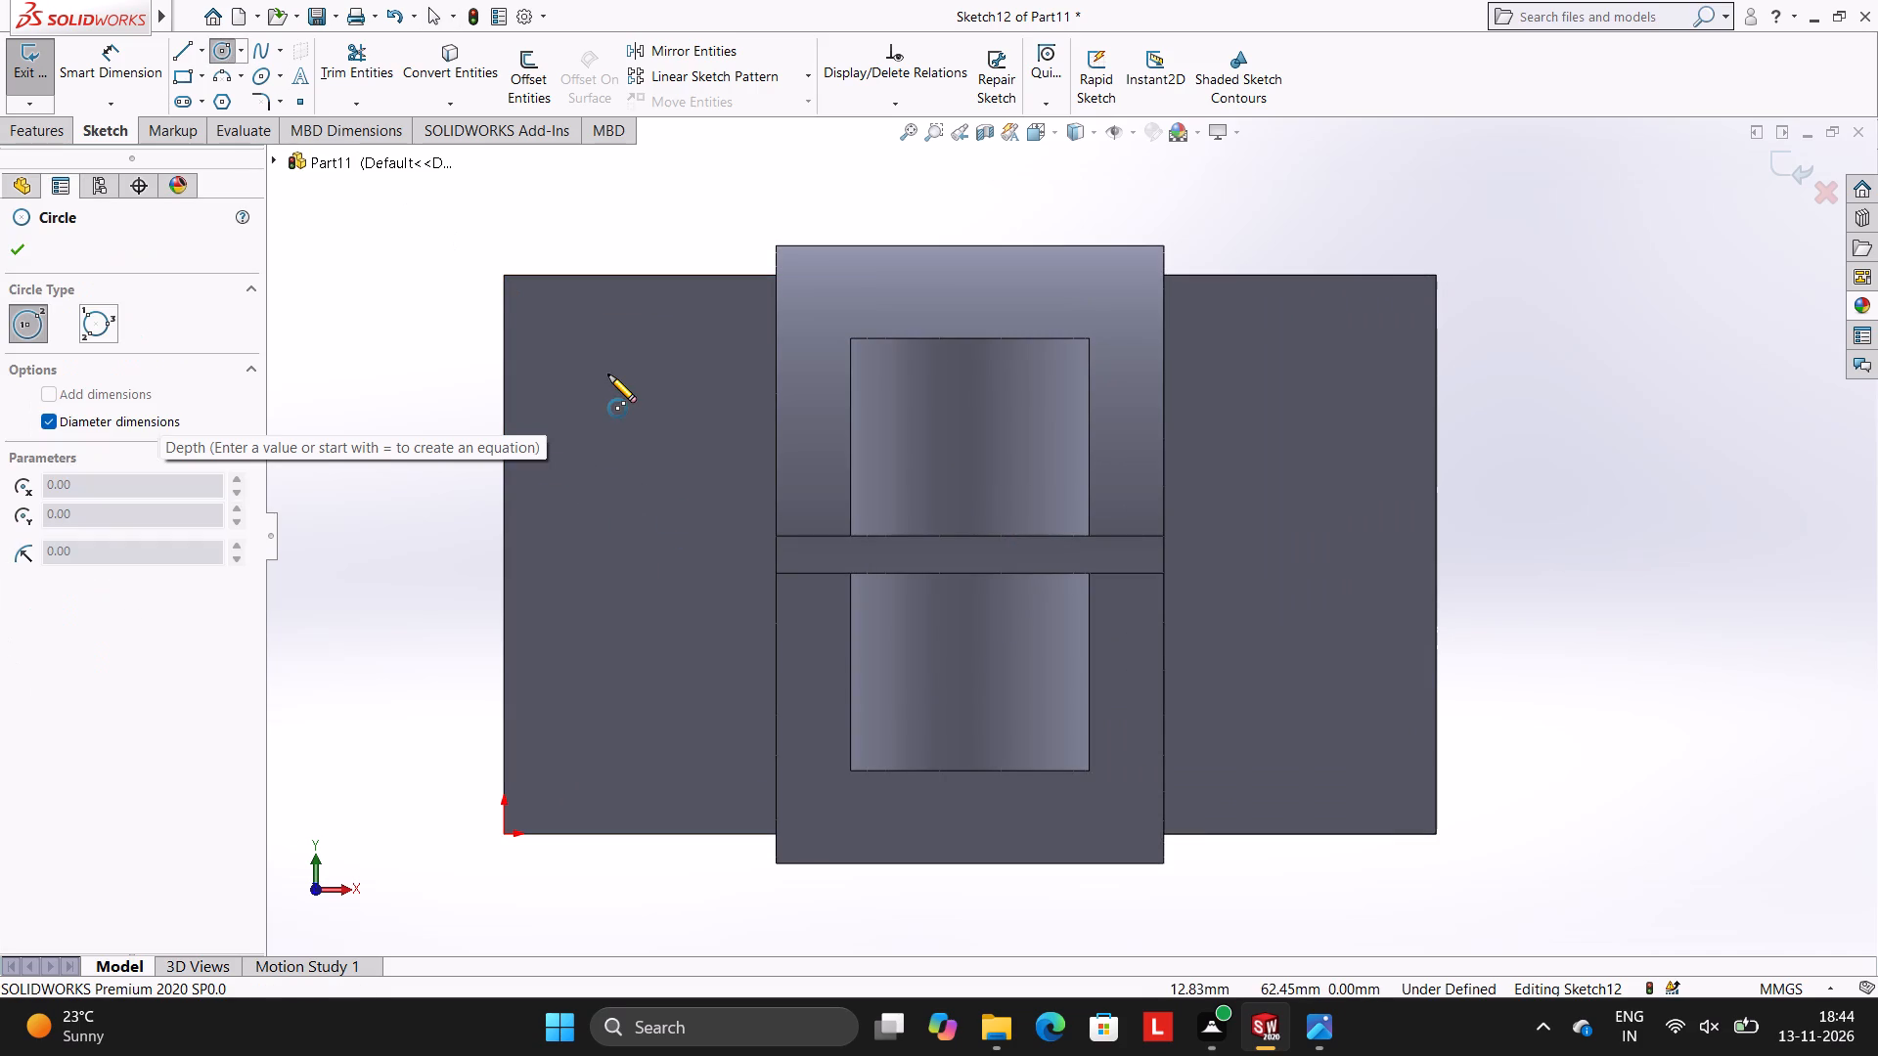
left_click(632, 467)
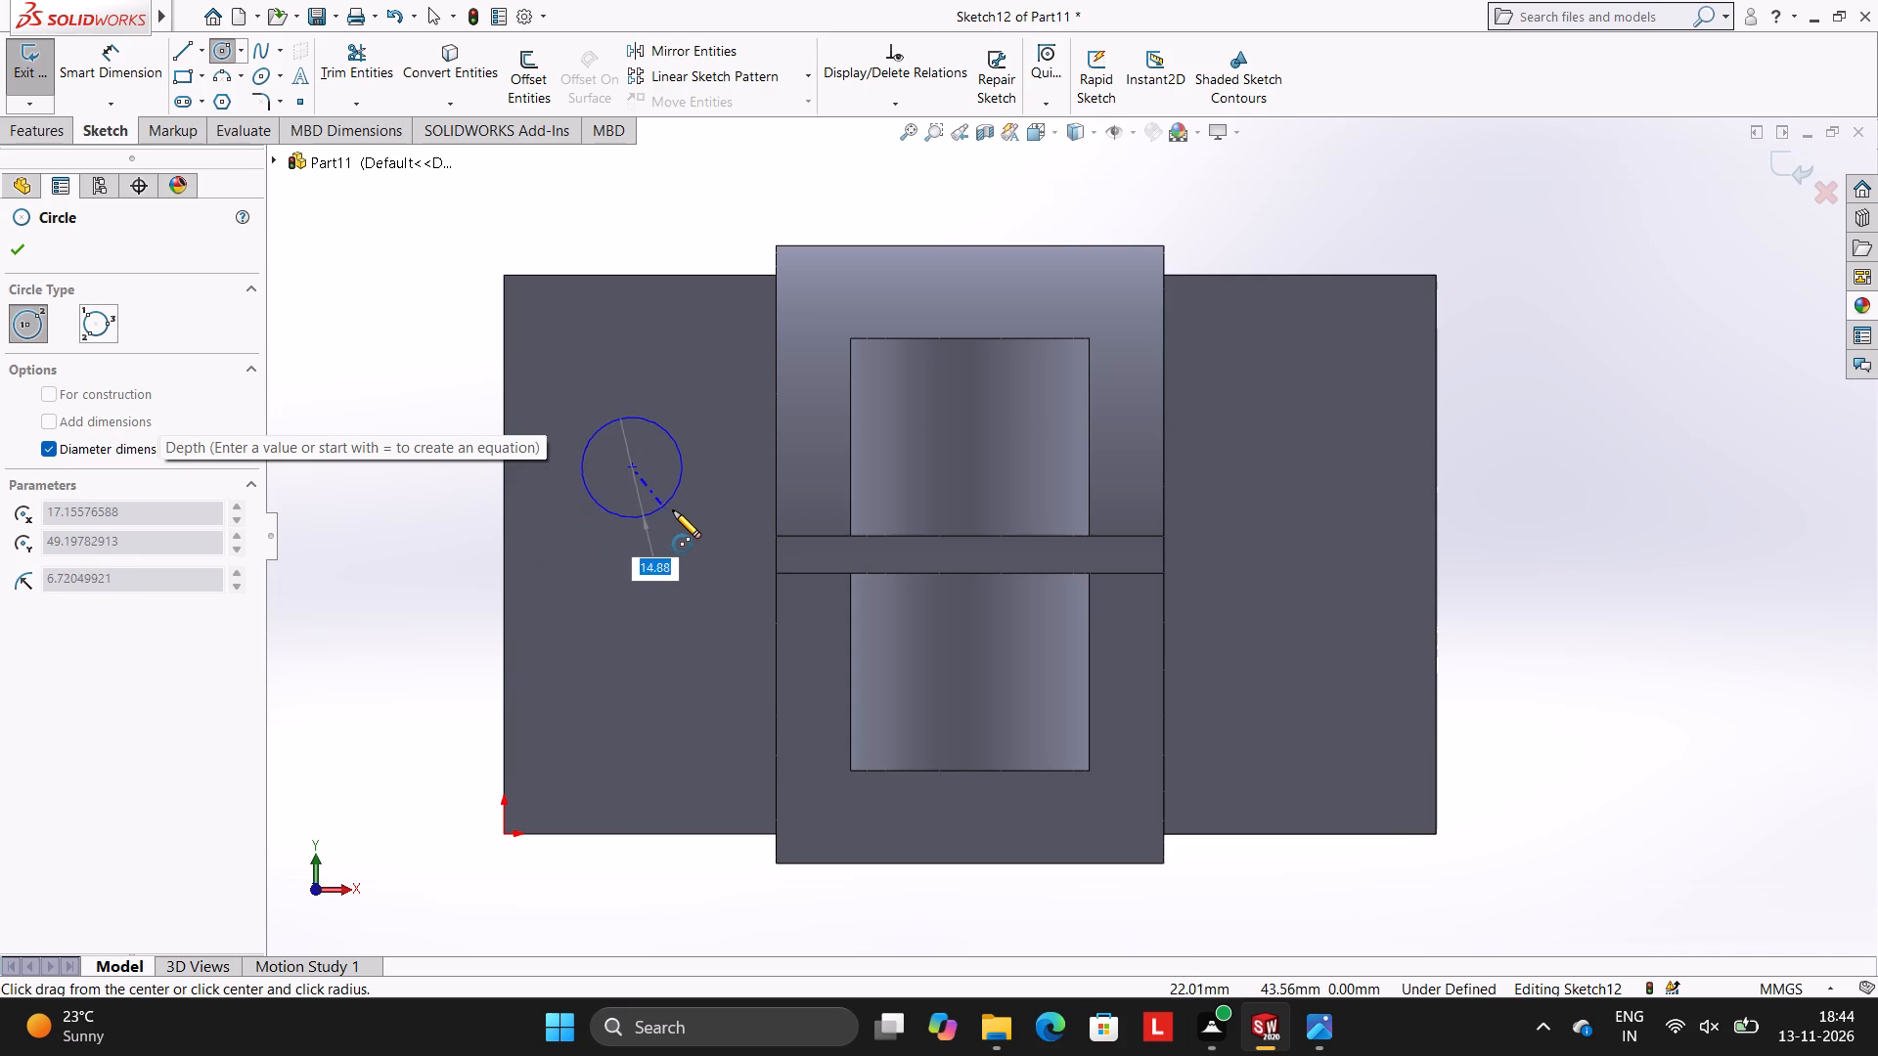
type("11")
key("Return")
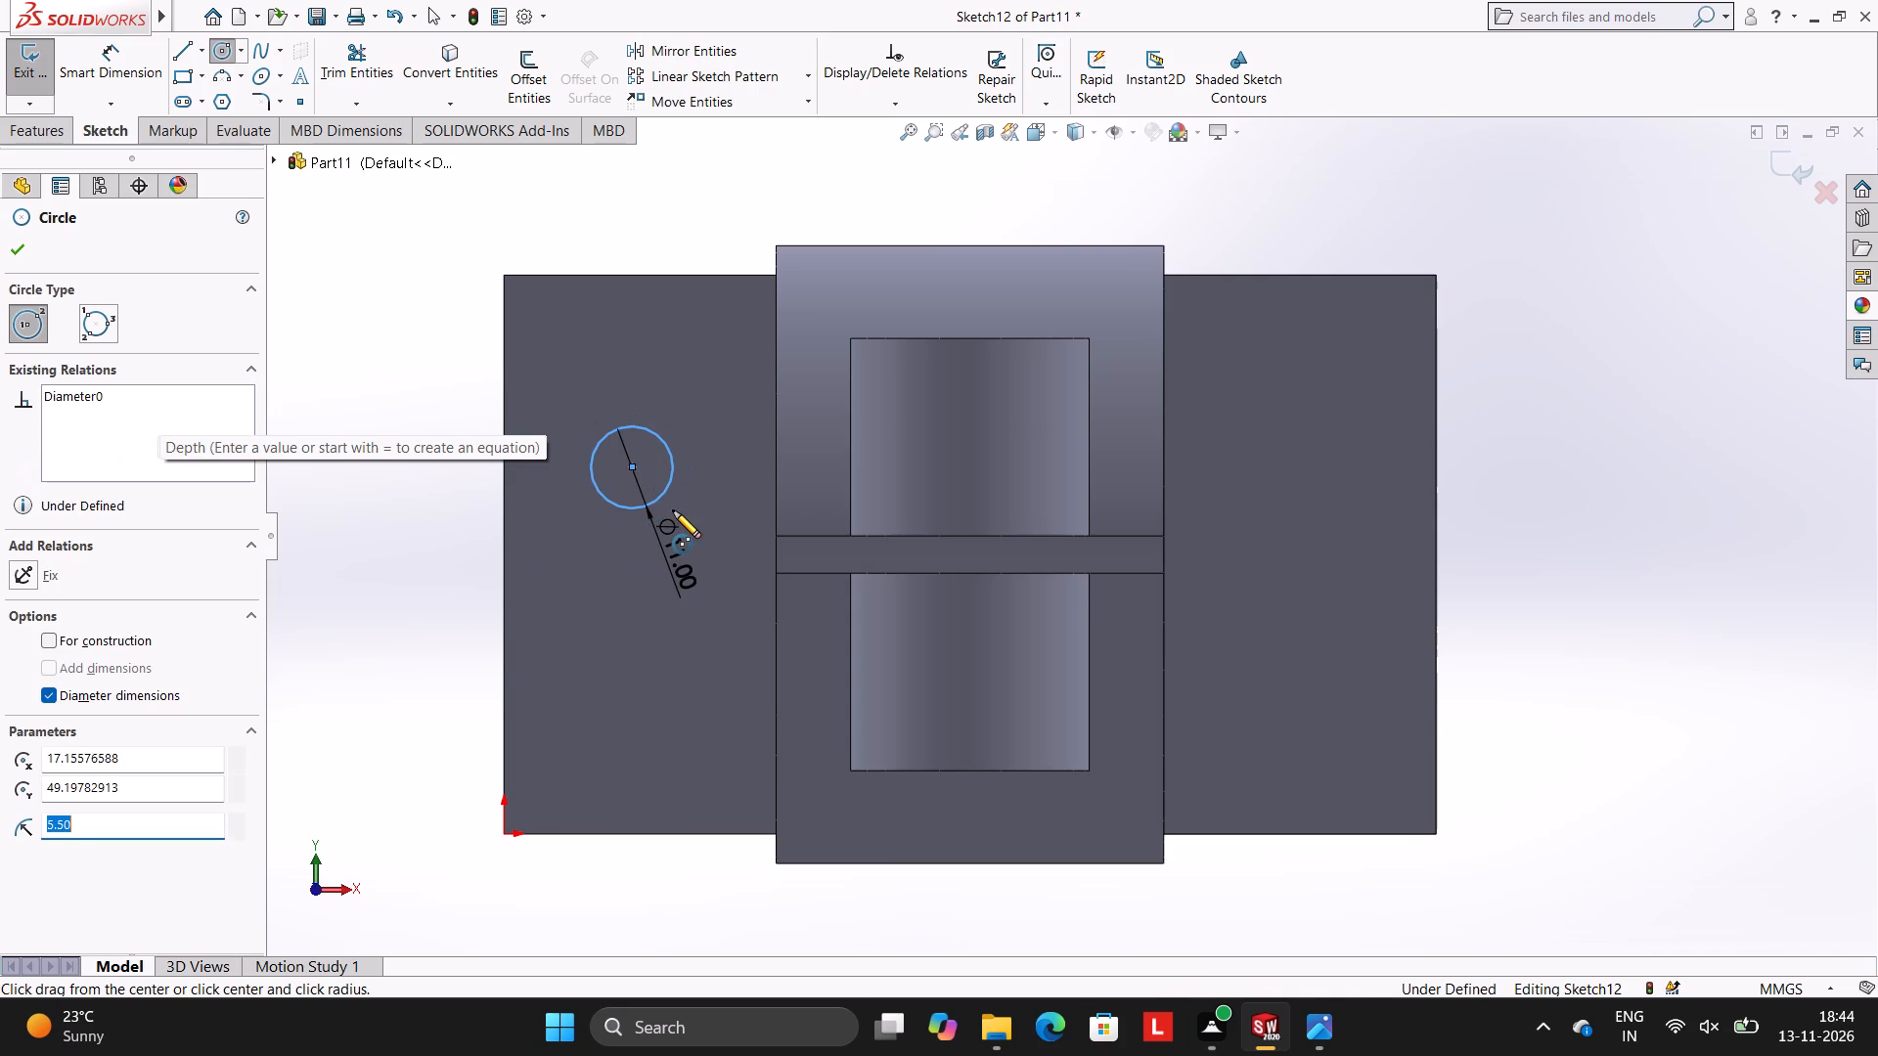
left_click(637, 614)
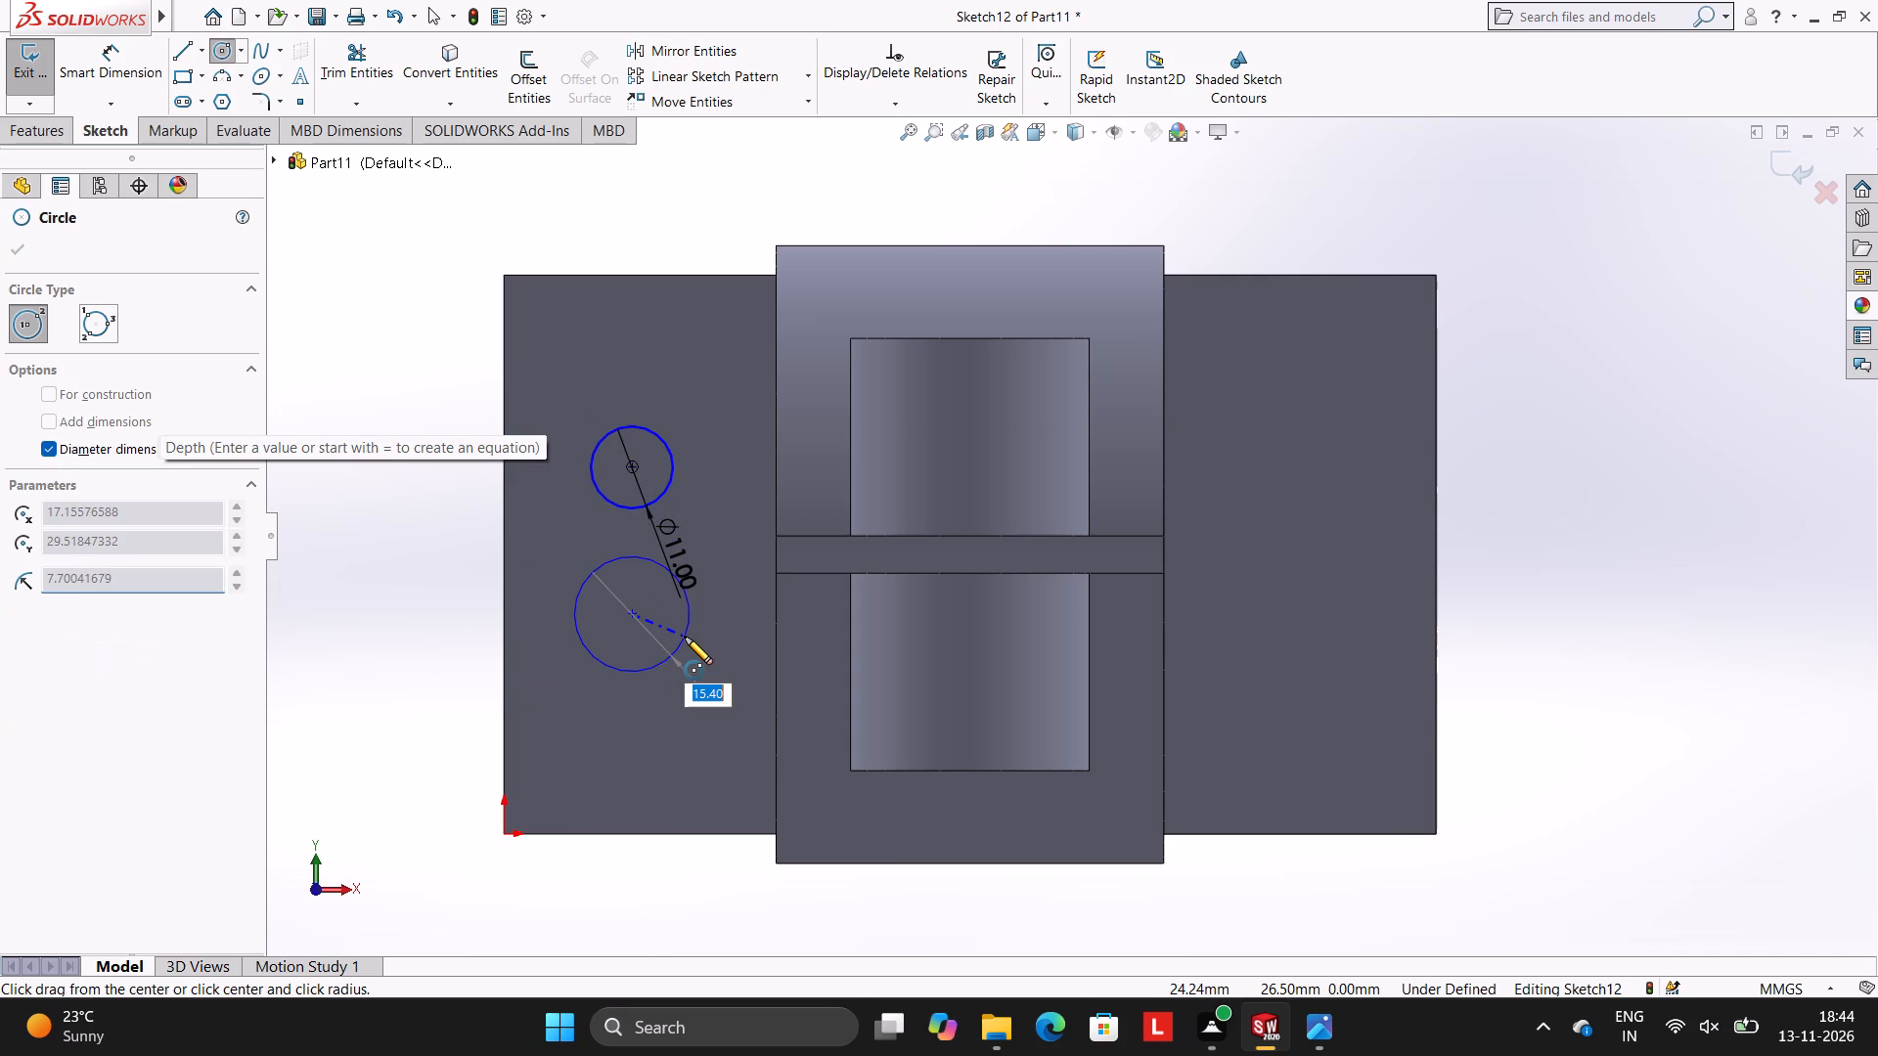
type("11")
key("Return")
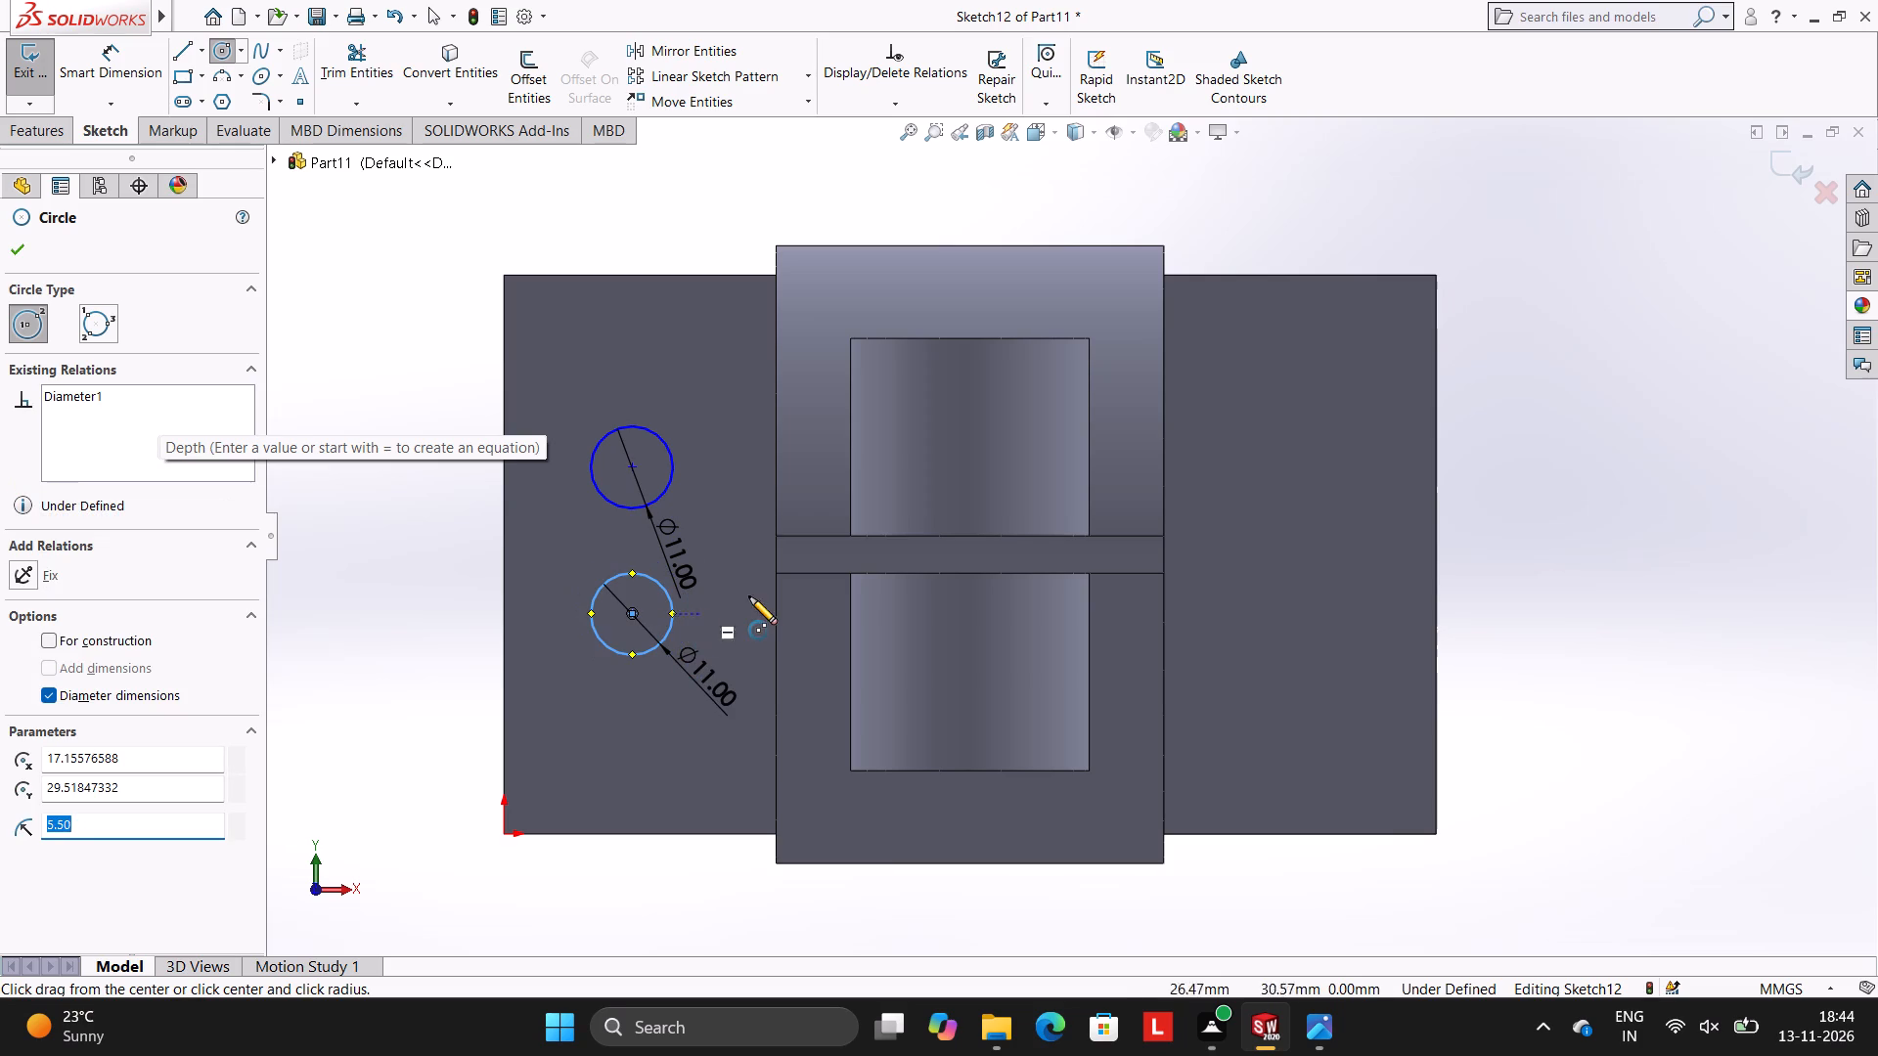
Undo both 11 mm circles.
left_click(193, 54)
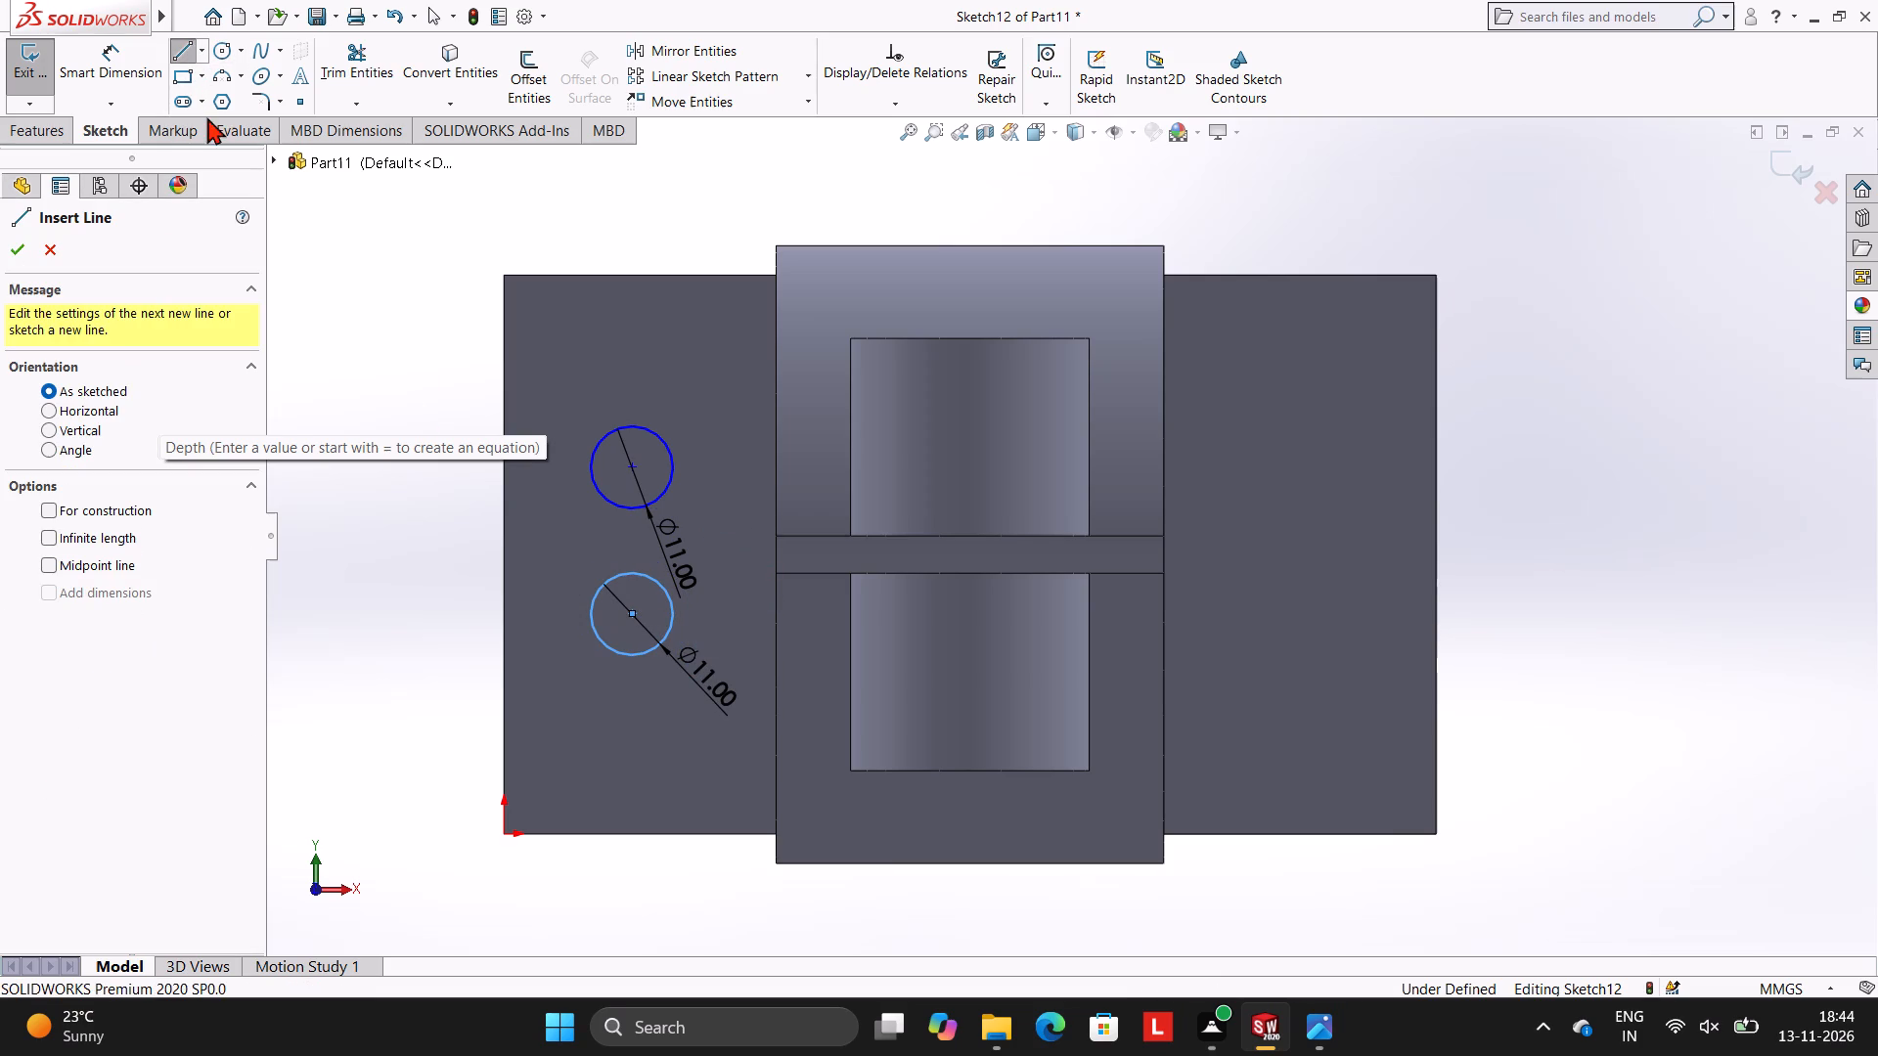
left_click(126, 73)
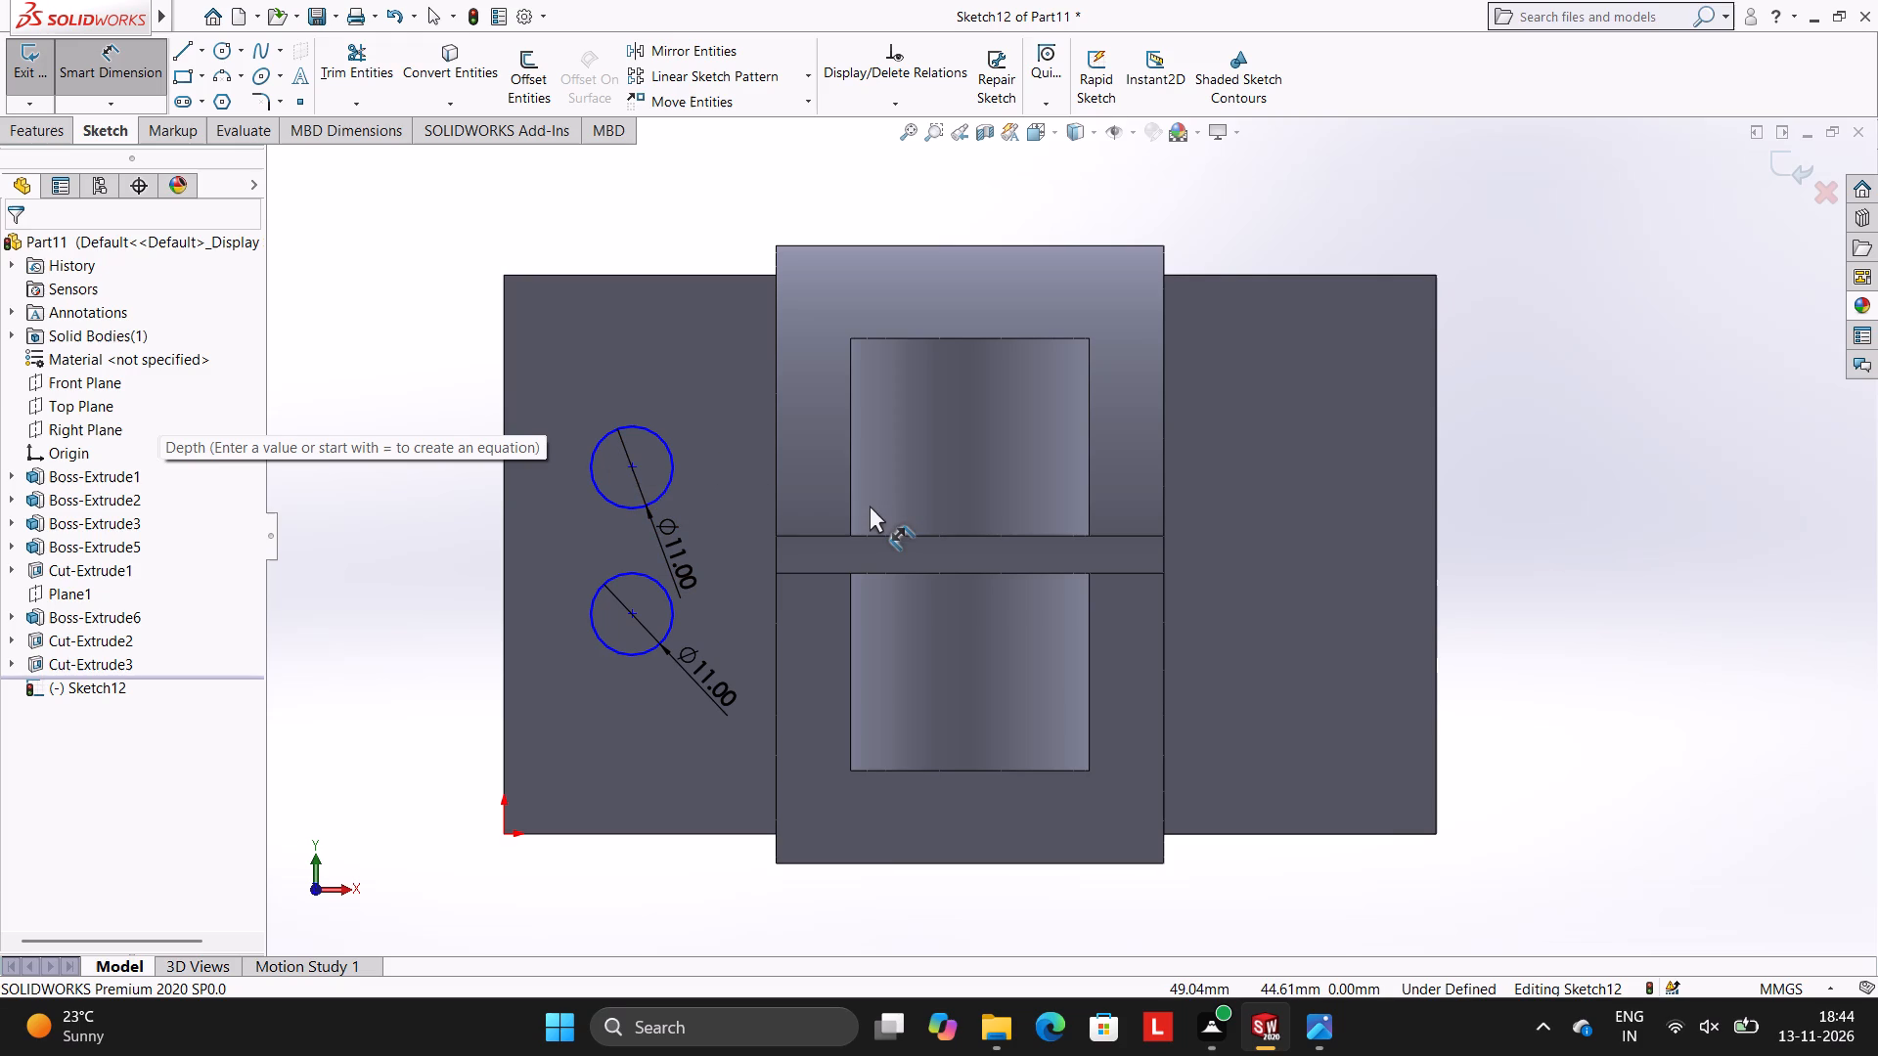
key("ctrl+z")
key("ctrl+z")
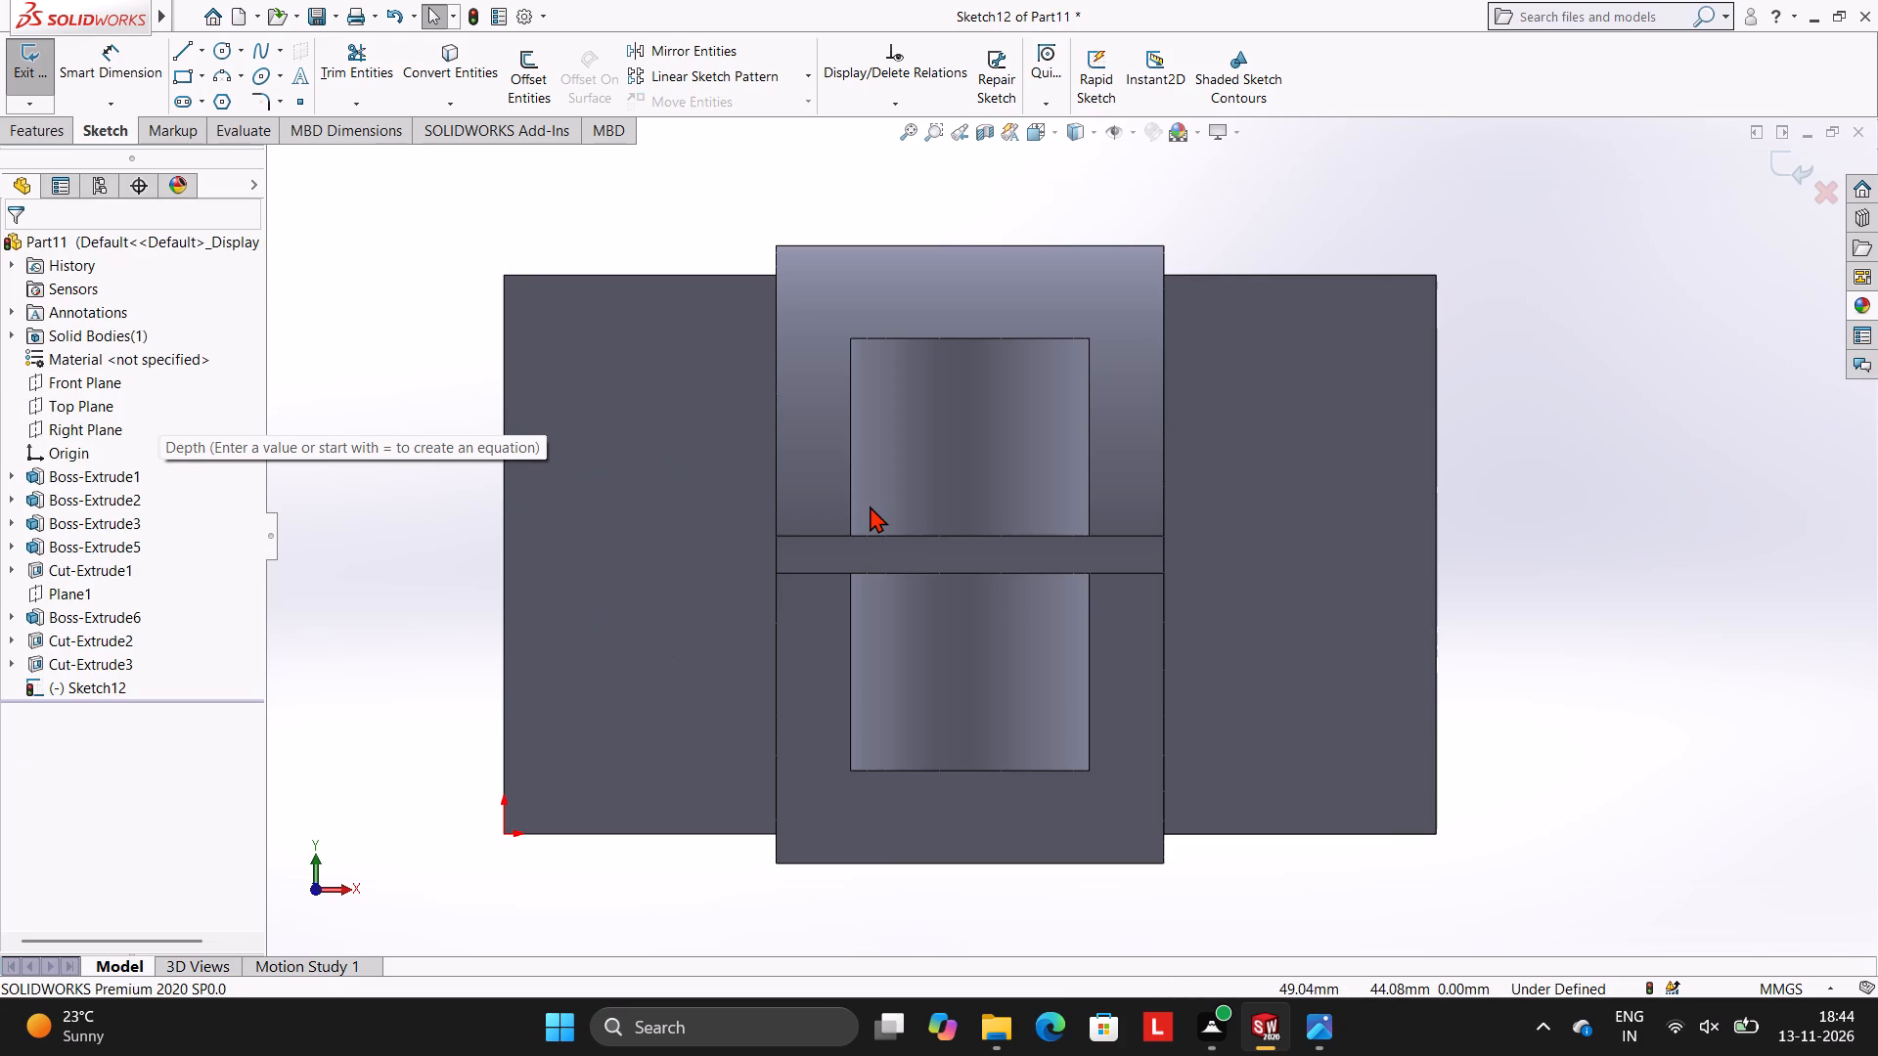
Sketch a 36.5 mm horizontal line from the midpoint of the base's origin-side edge to the boss's near edge.
left_click(193, 49)
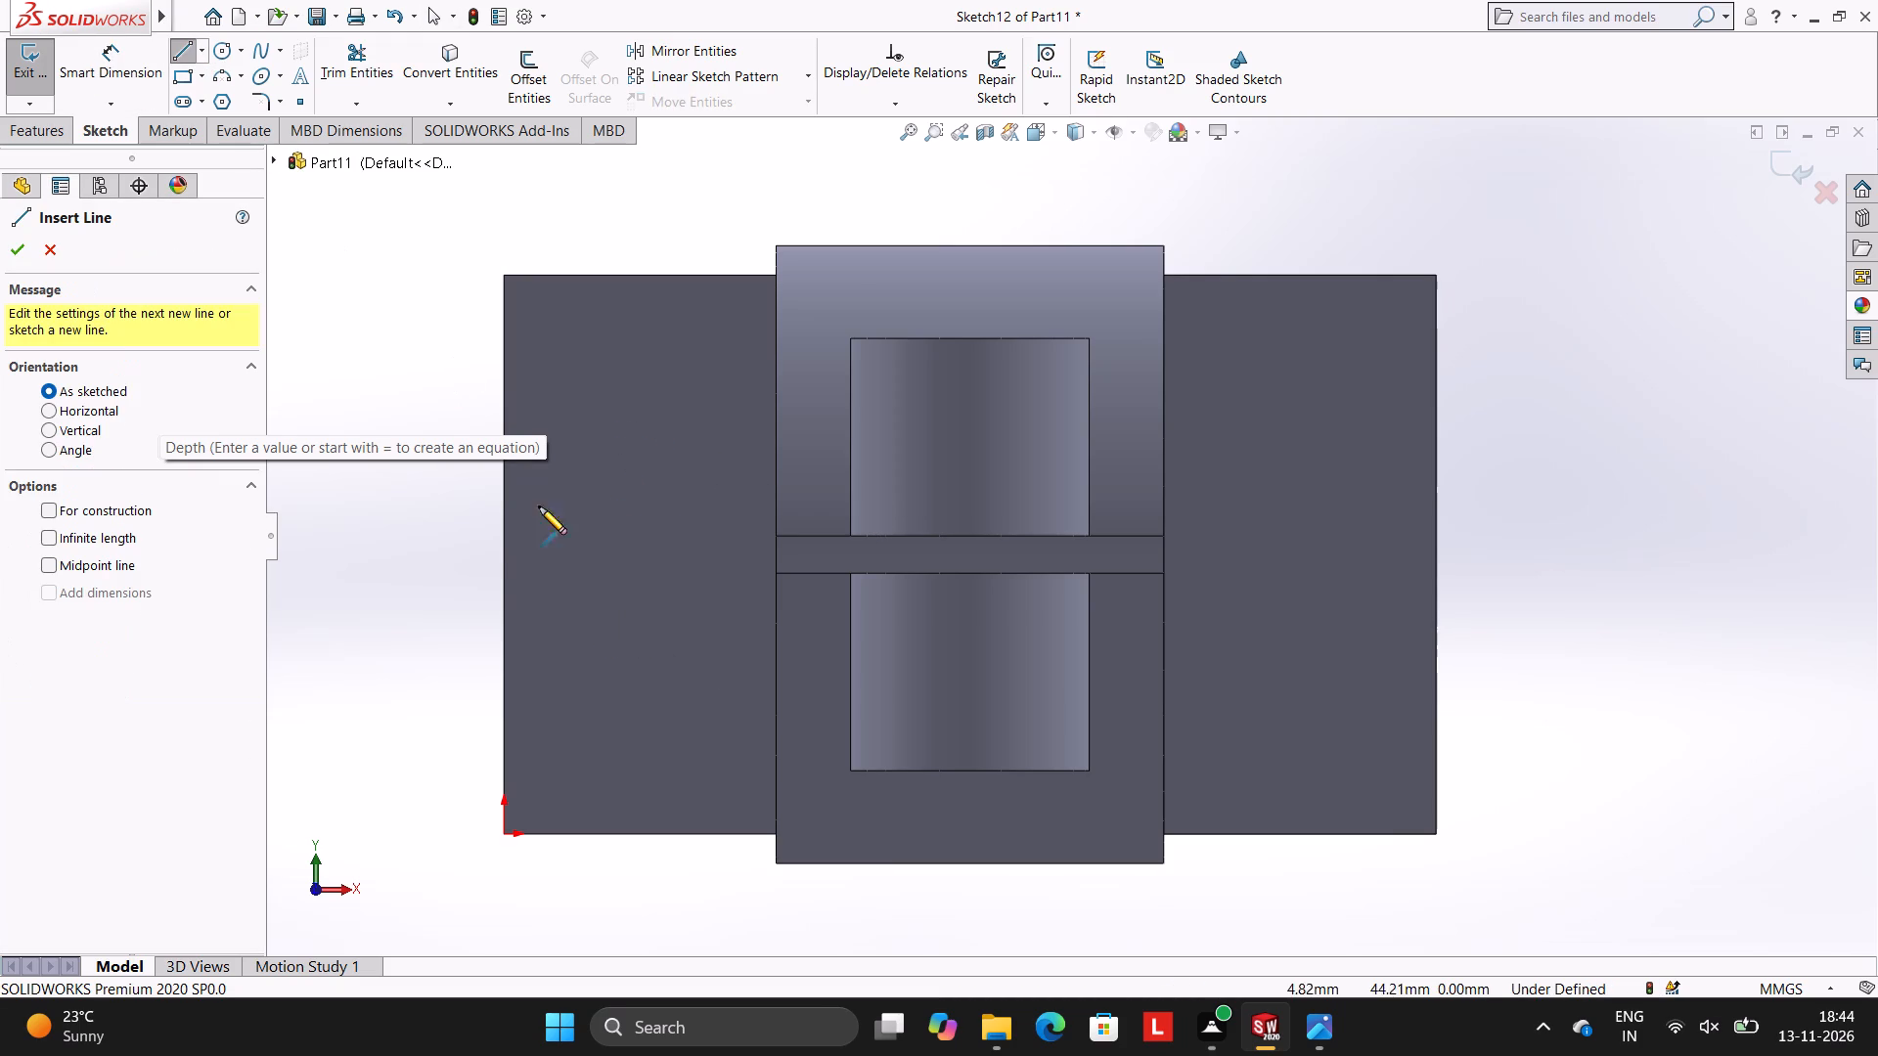
left_click(506, 555)
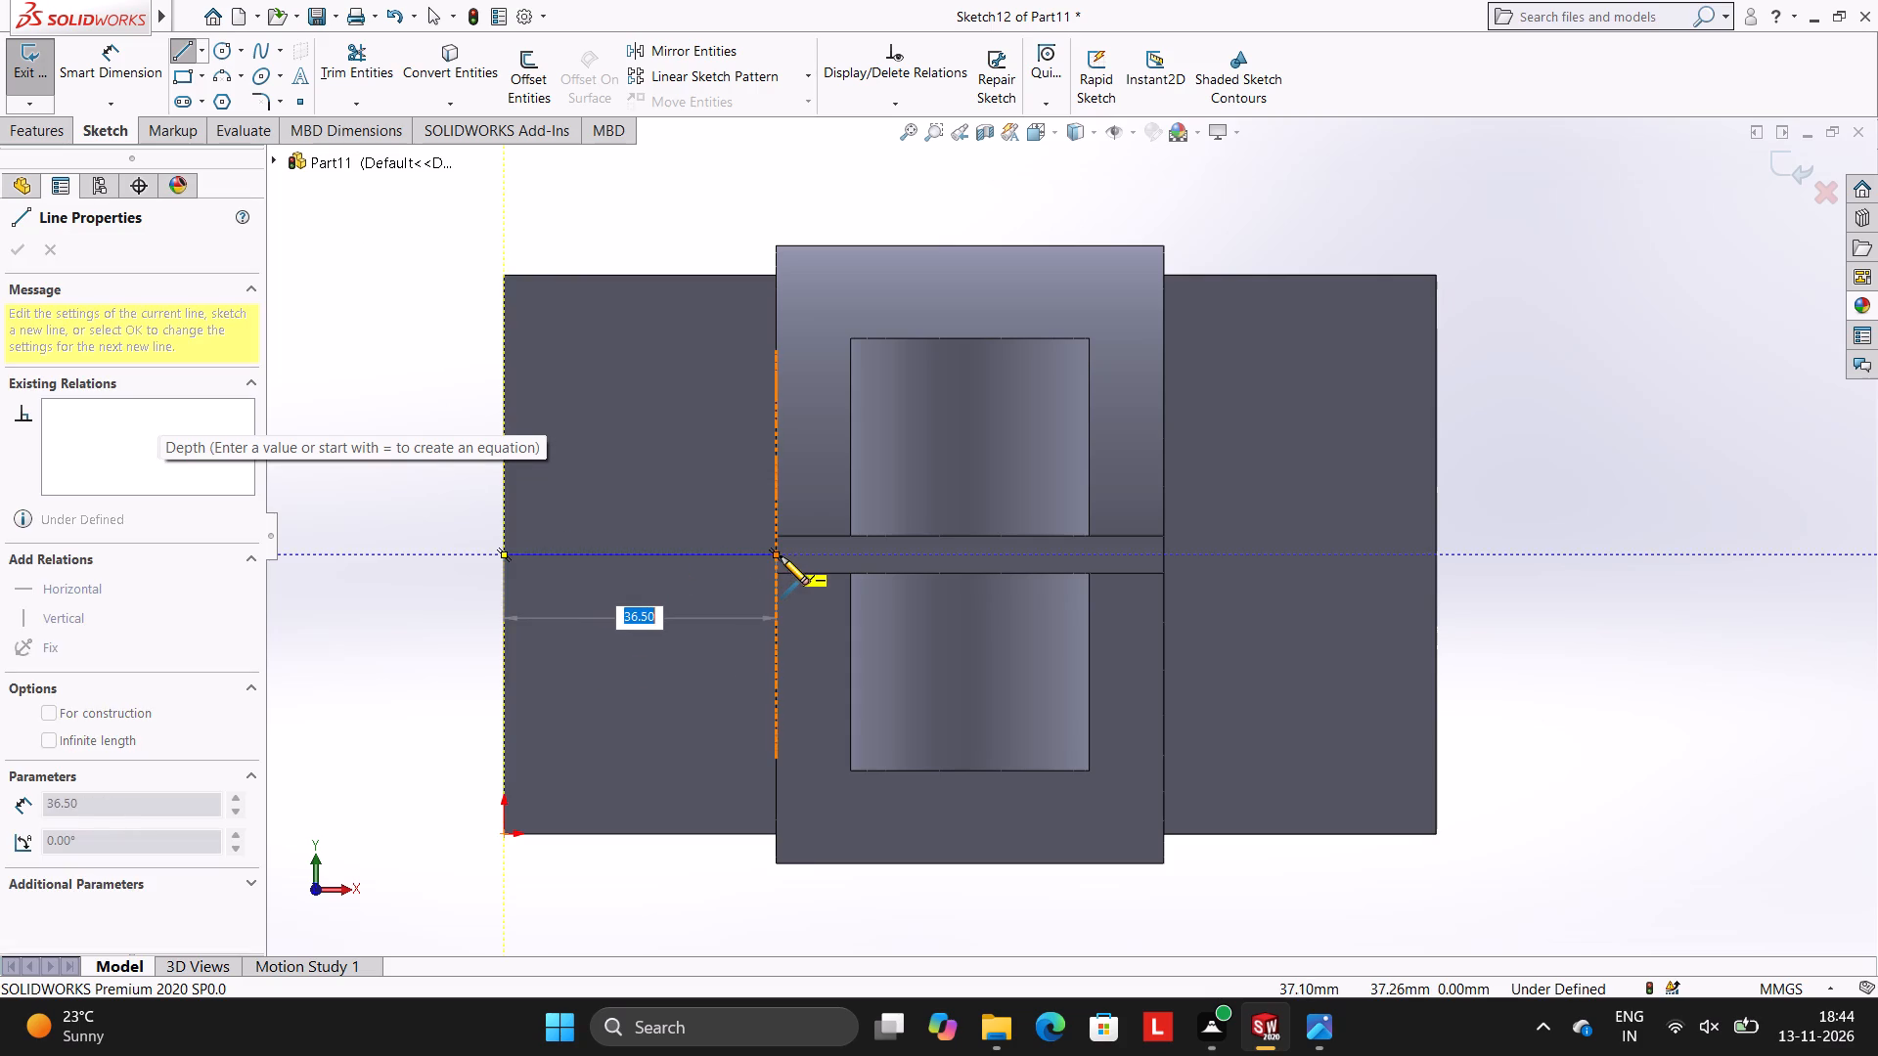
left_click(781, 556)
key("Escape")
key("Escape")
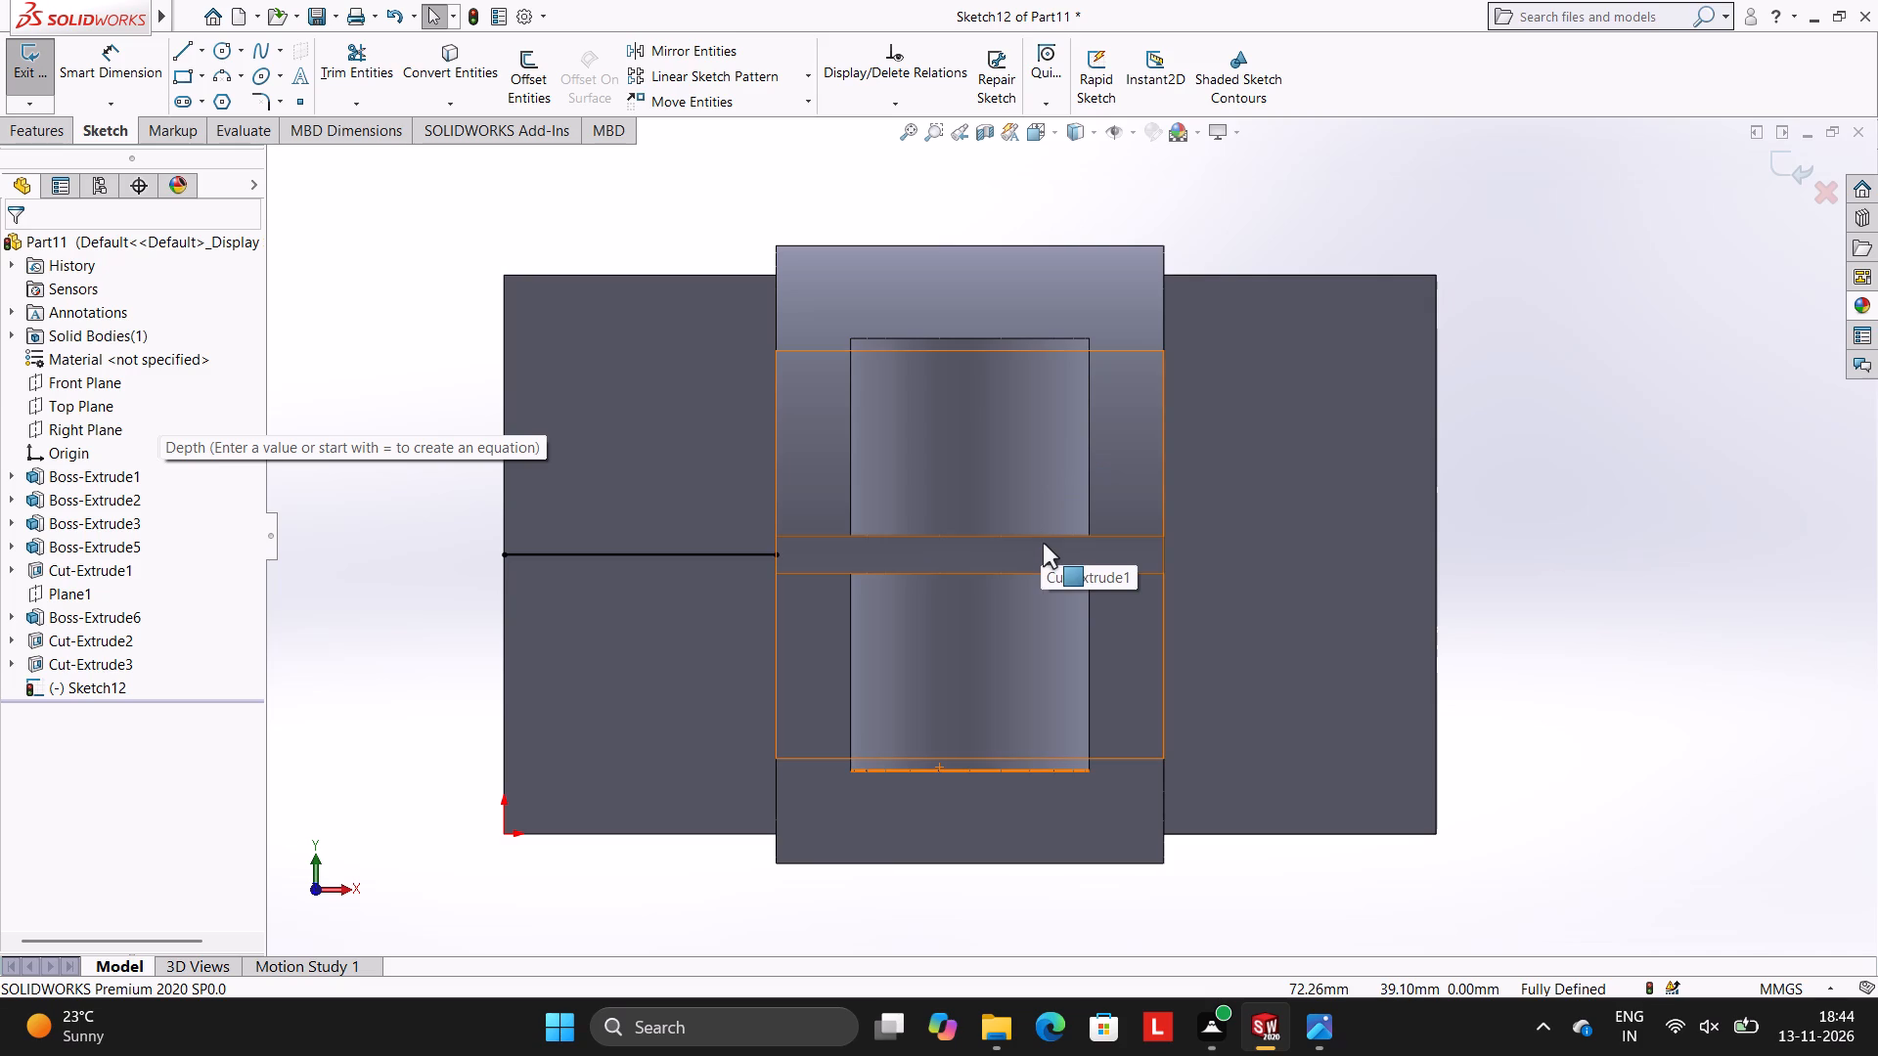
Sketch an 8.5 mm vertical line upward from the midpoint of the 36.5 mm horizontal line.
left_click(185, 51)
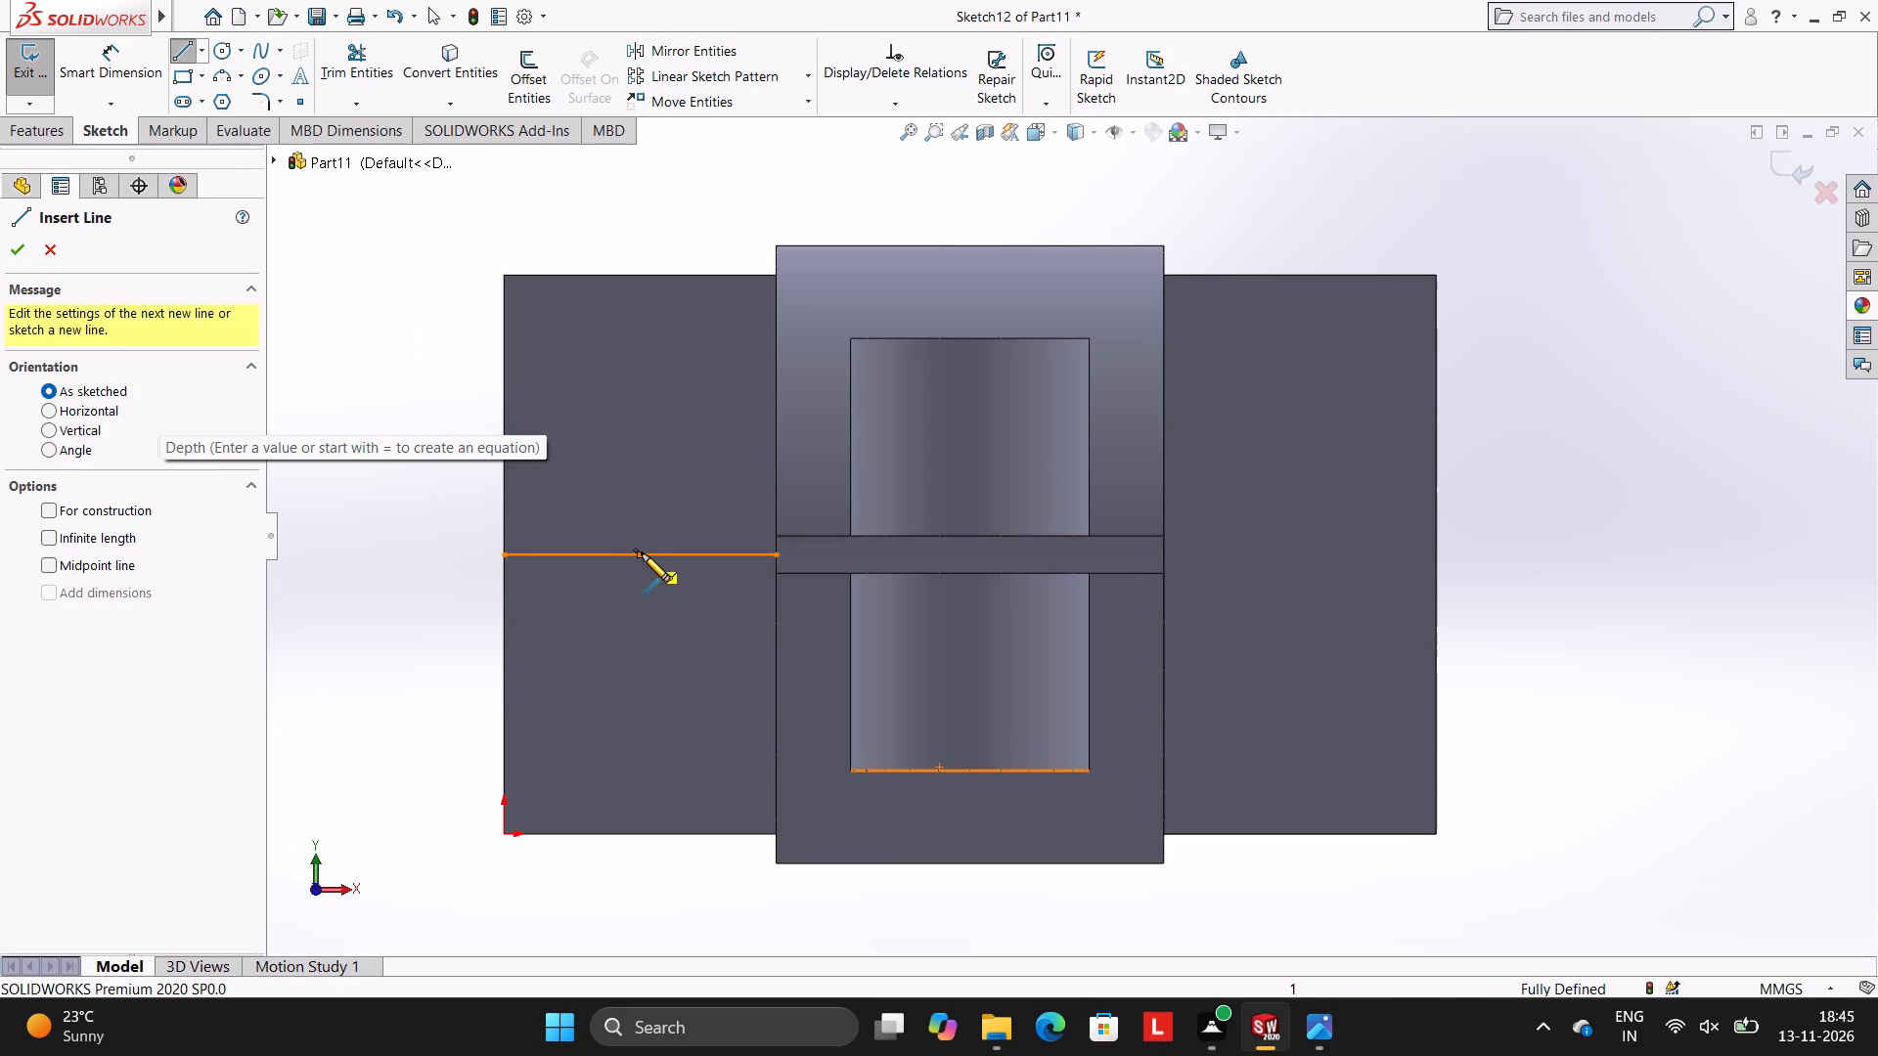
left_click(642, 553)
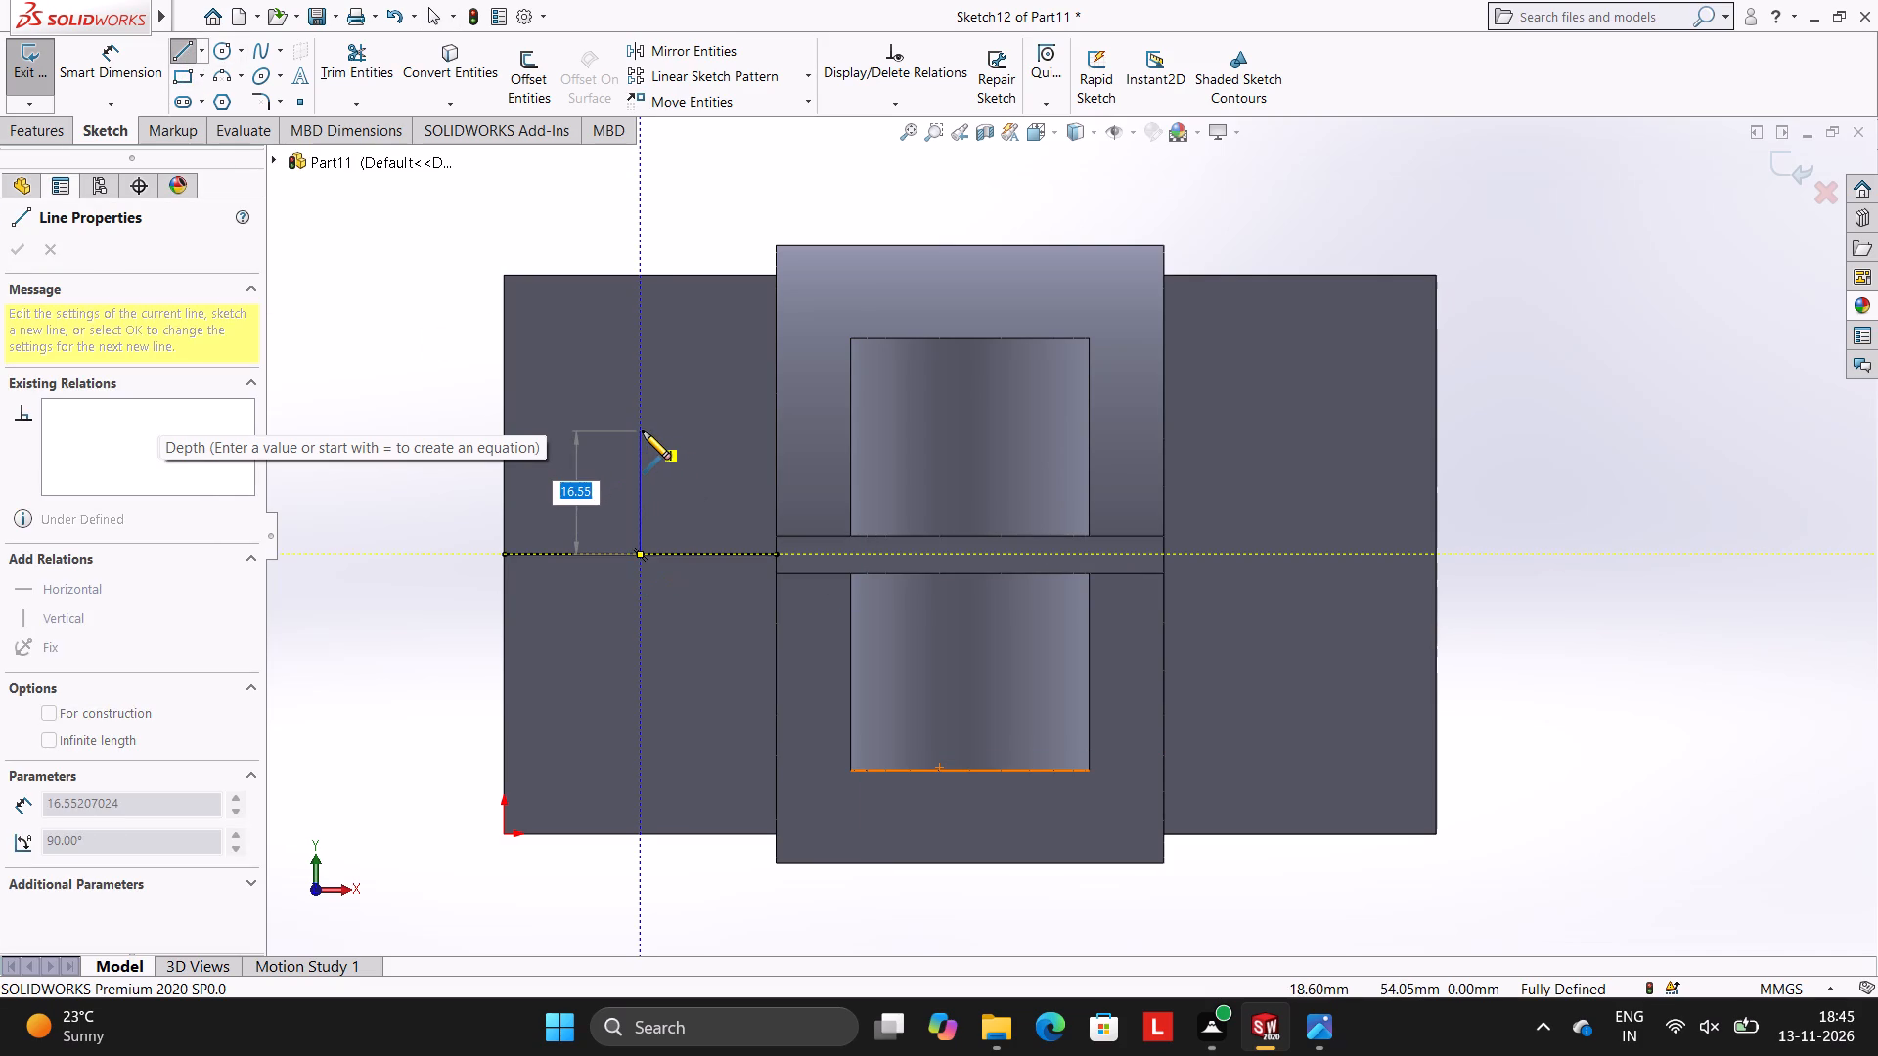
type("8.5")
key("Return")
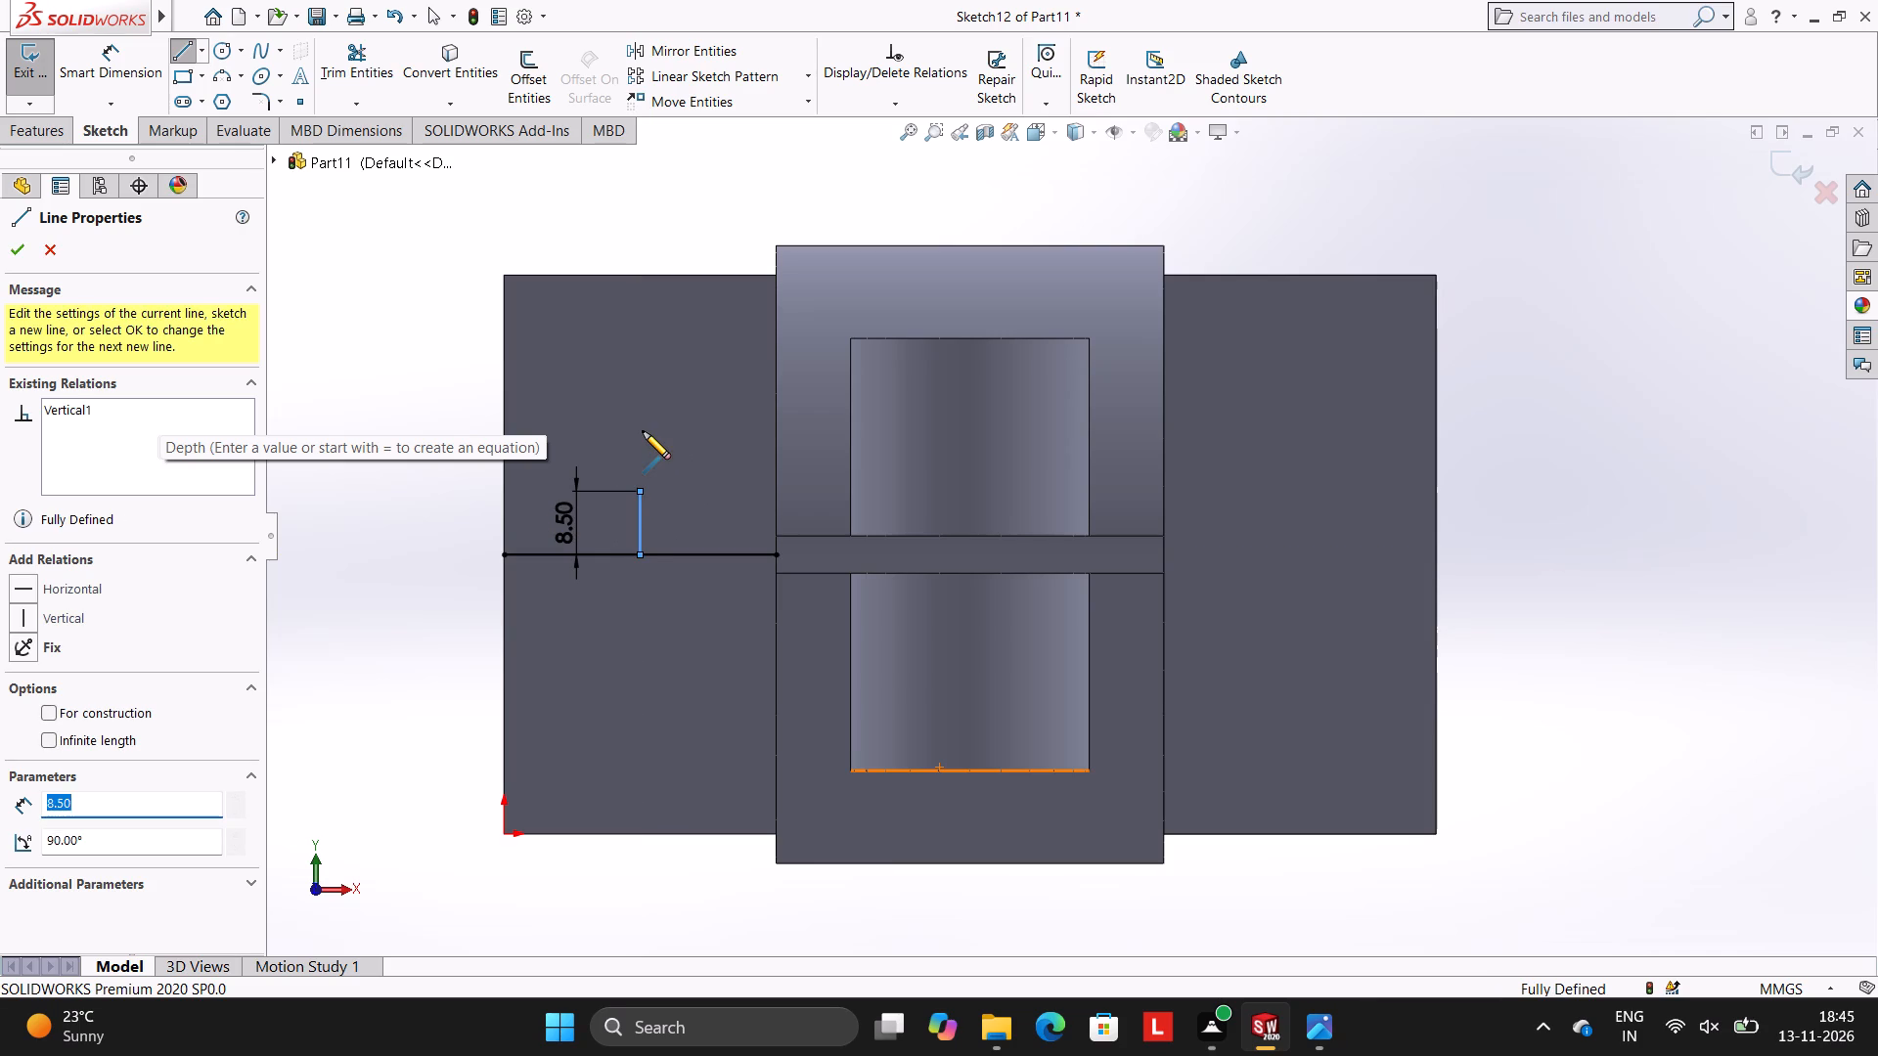
key("Escape")
key("Escape")
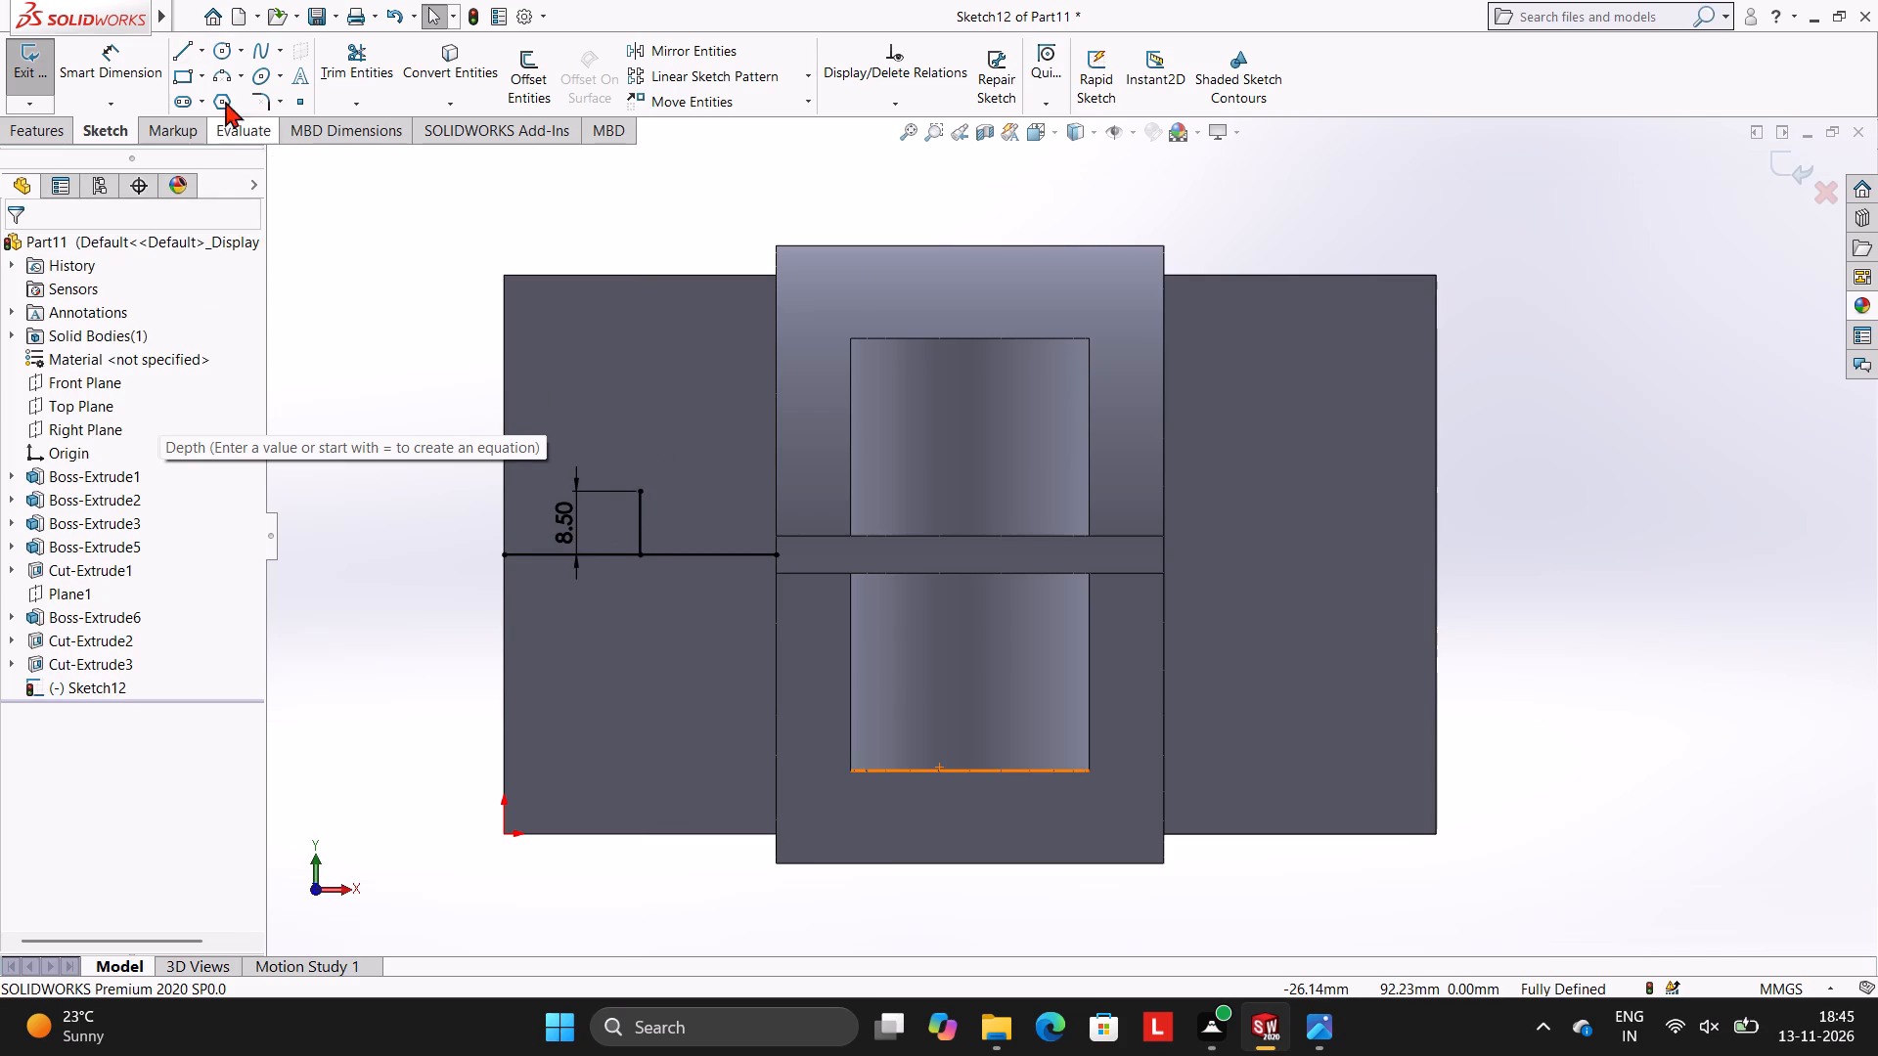
Sketch an 8.5 mm vertical line downward from the midpoint of the 36.5 mm horizontal line.
left_click(187, 40)
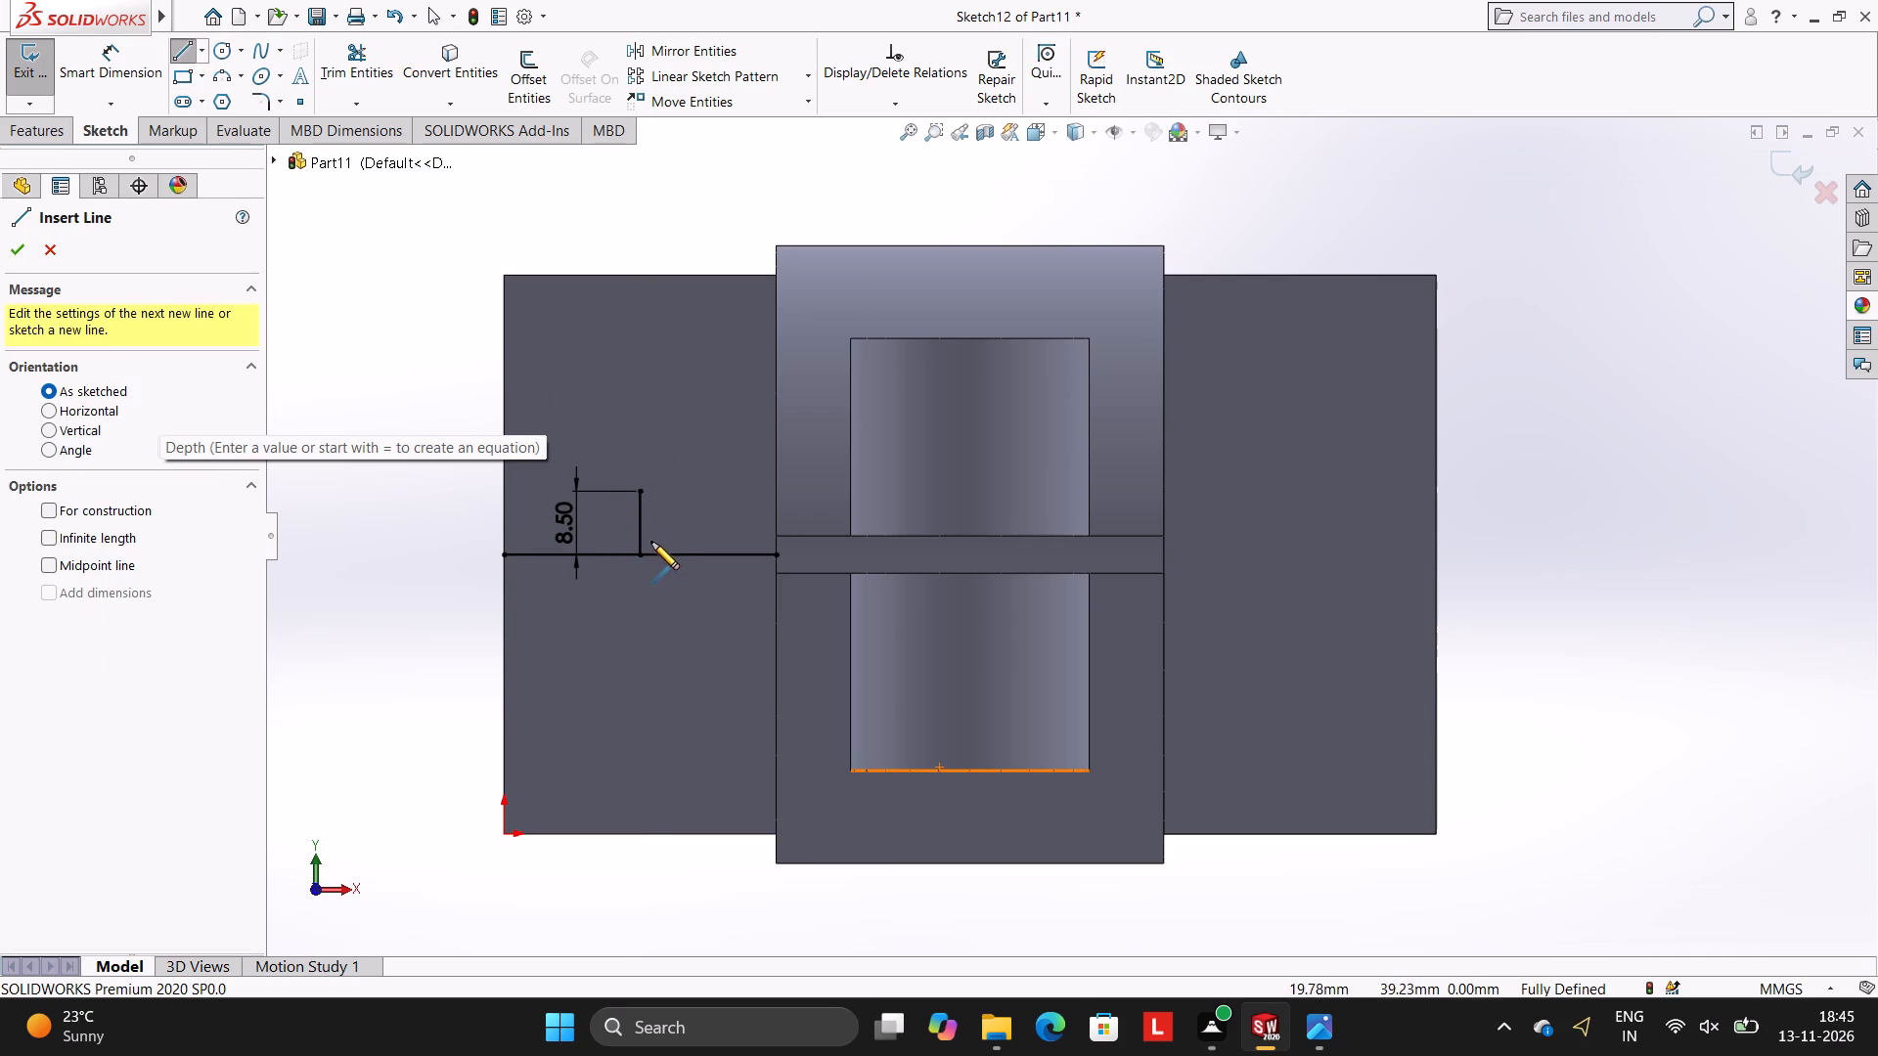
left_click(641, 552)
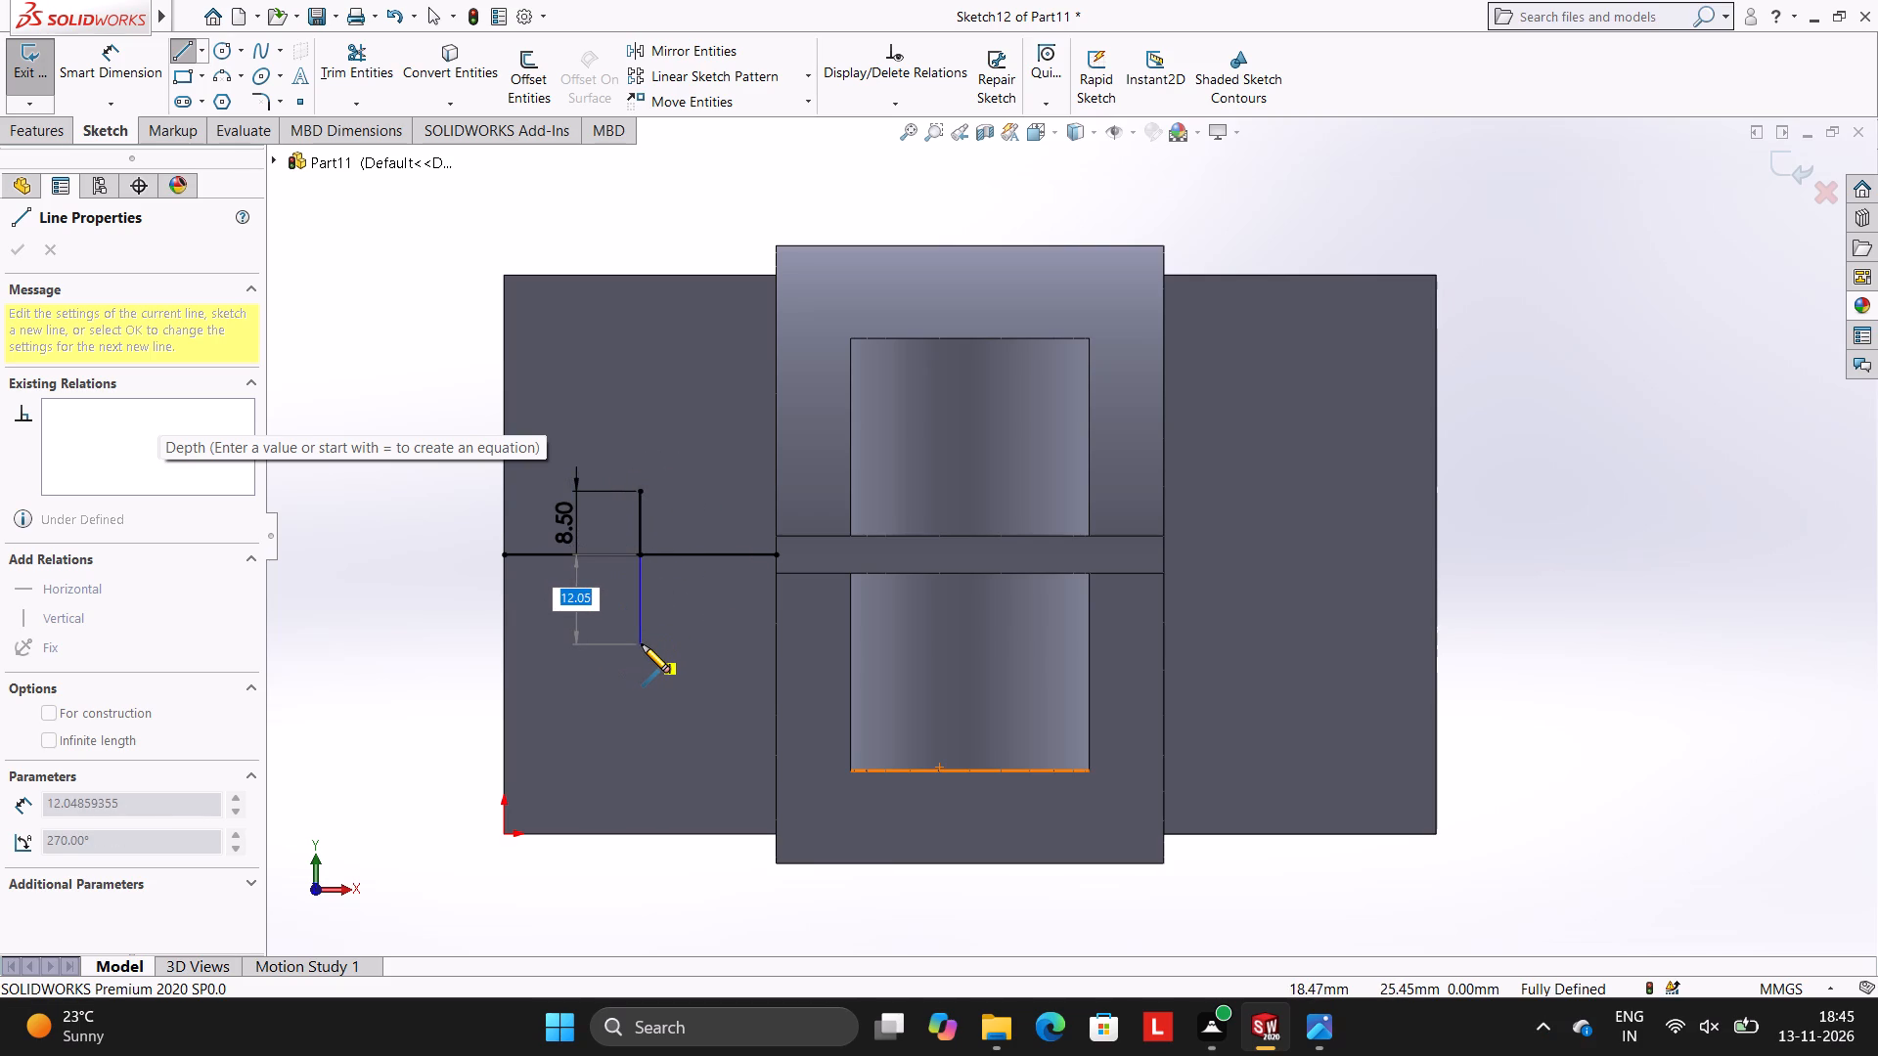
type("8.50")
key("Return")
key("Escape")
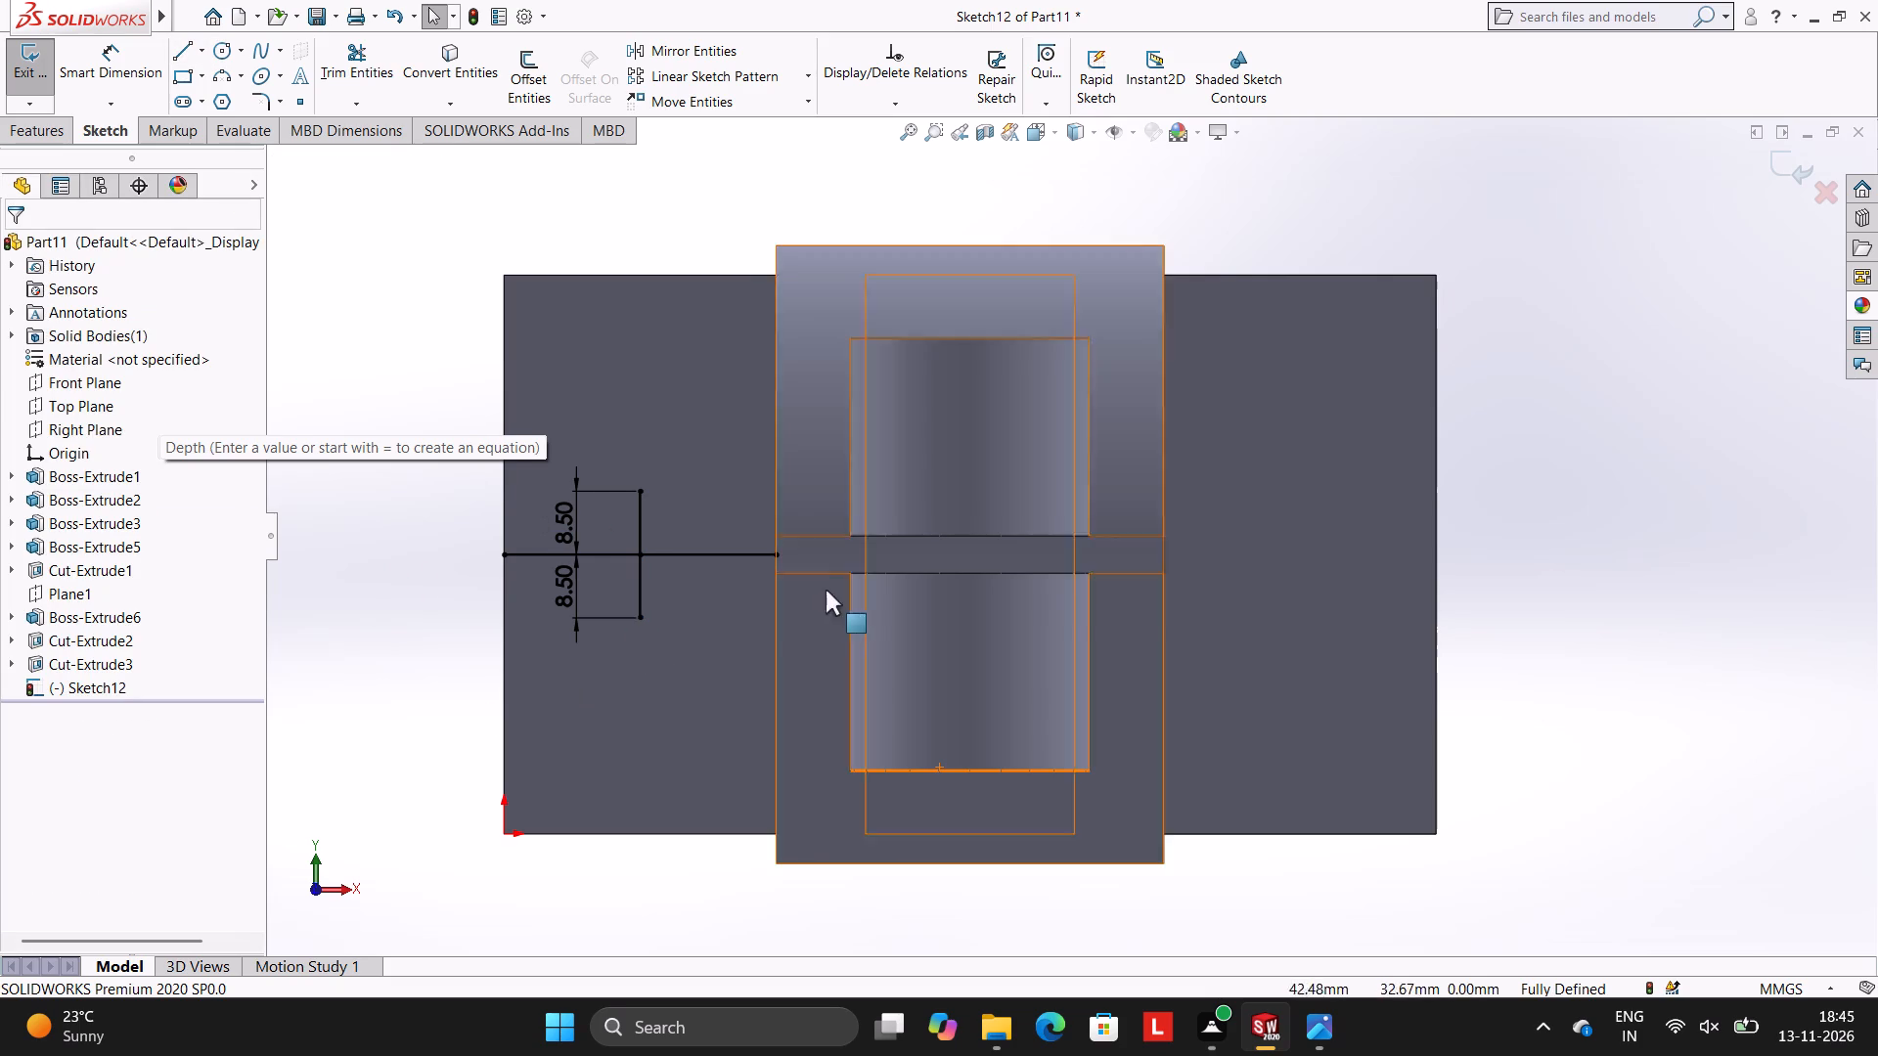
Sketch two 11 mm diameter circles centred on the outer ends of the two 8.5 mm vertical lines.
scroll(945, 513, "down", 2)
scroll(772, 526, "up", 3)
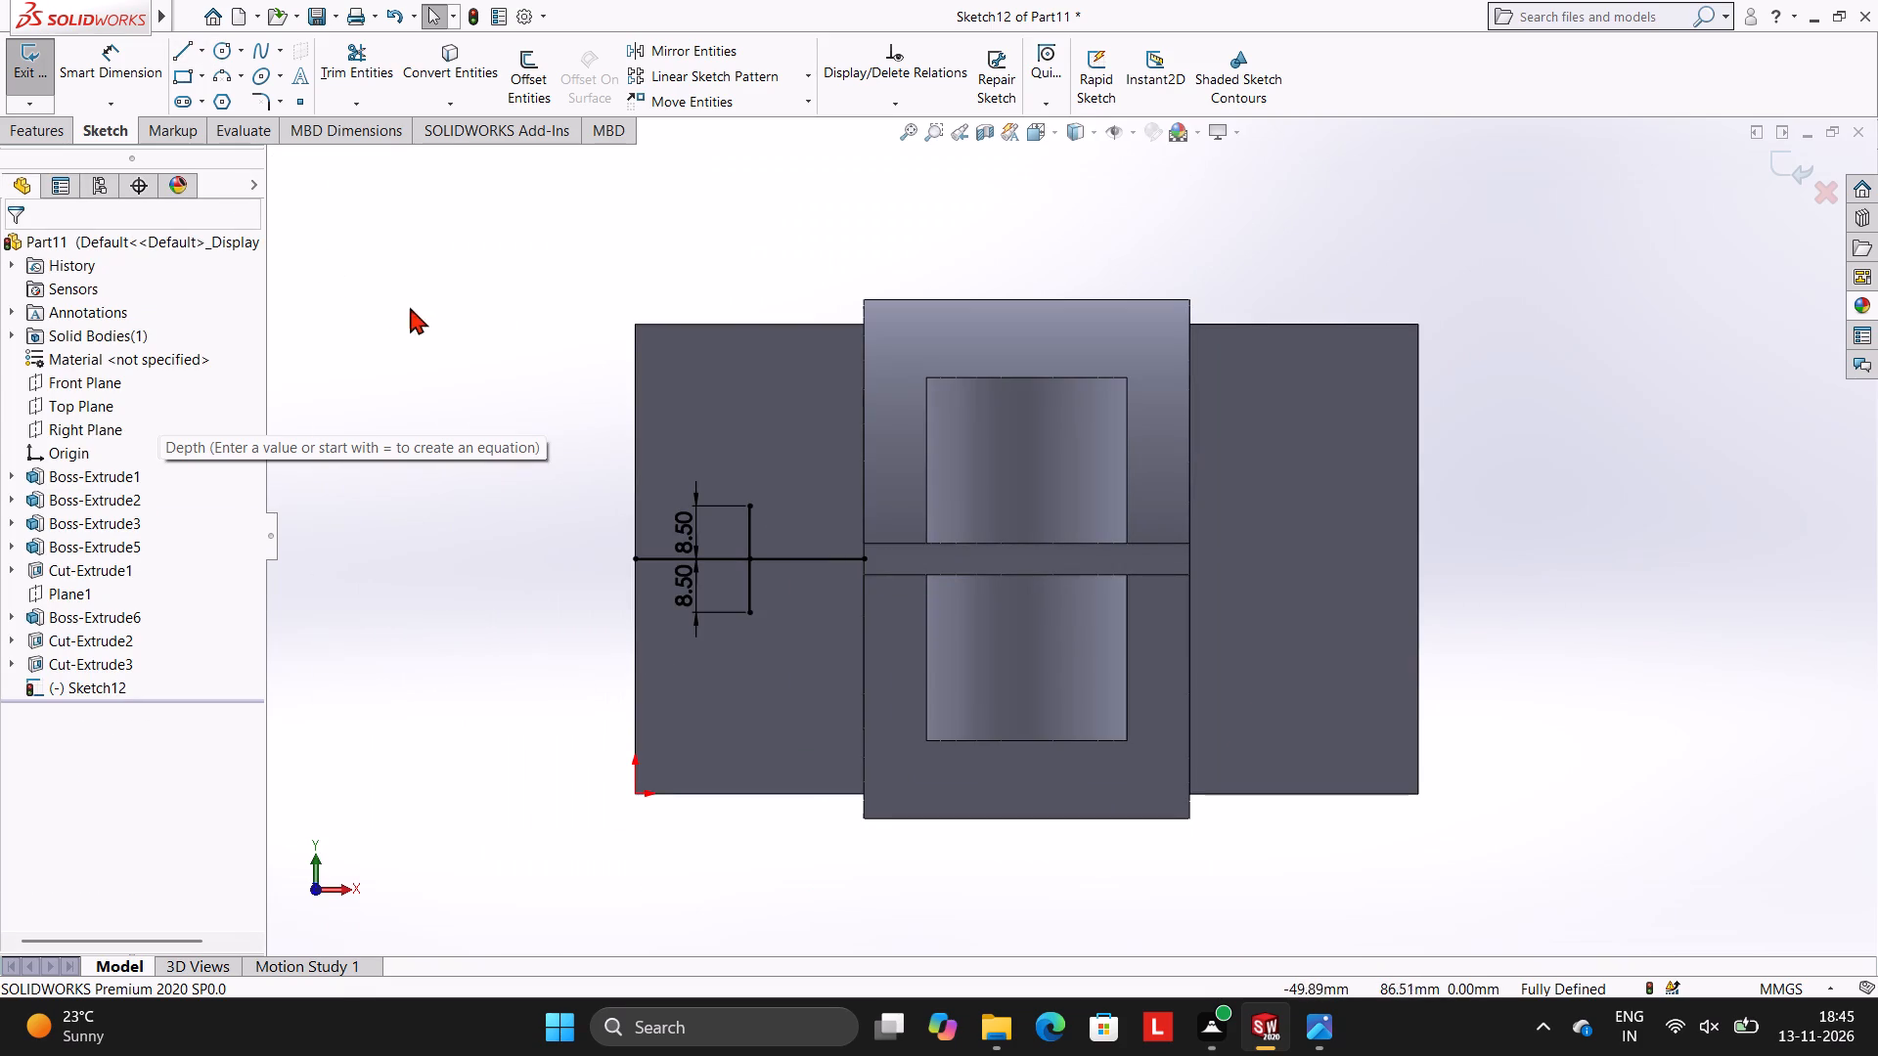
left_click(222, 49)
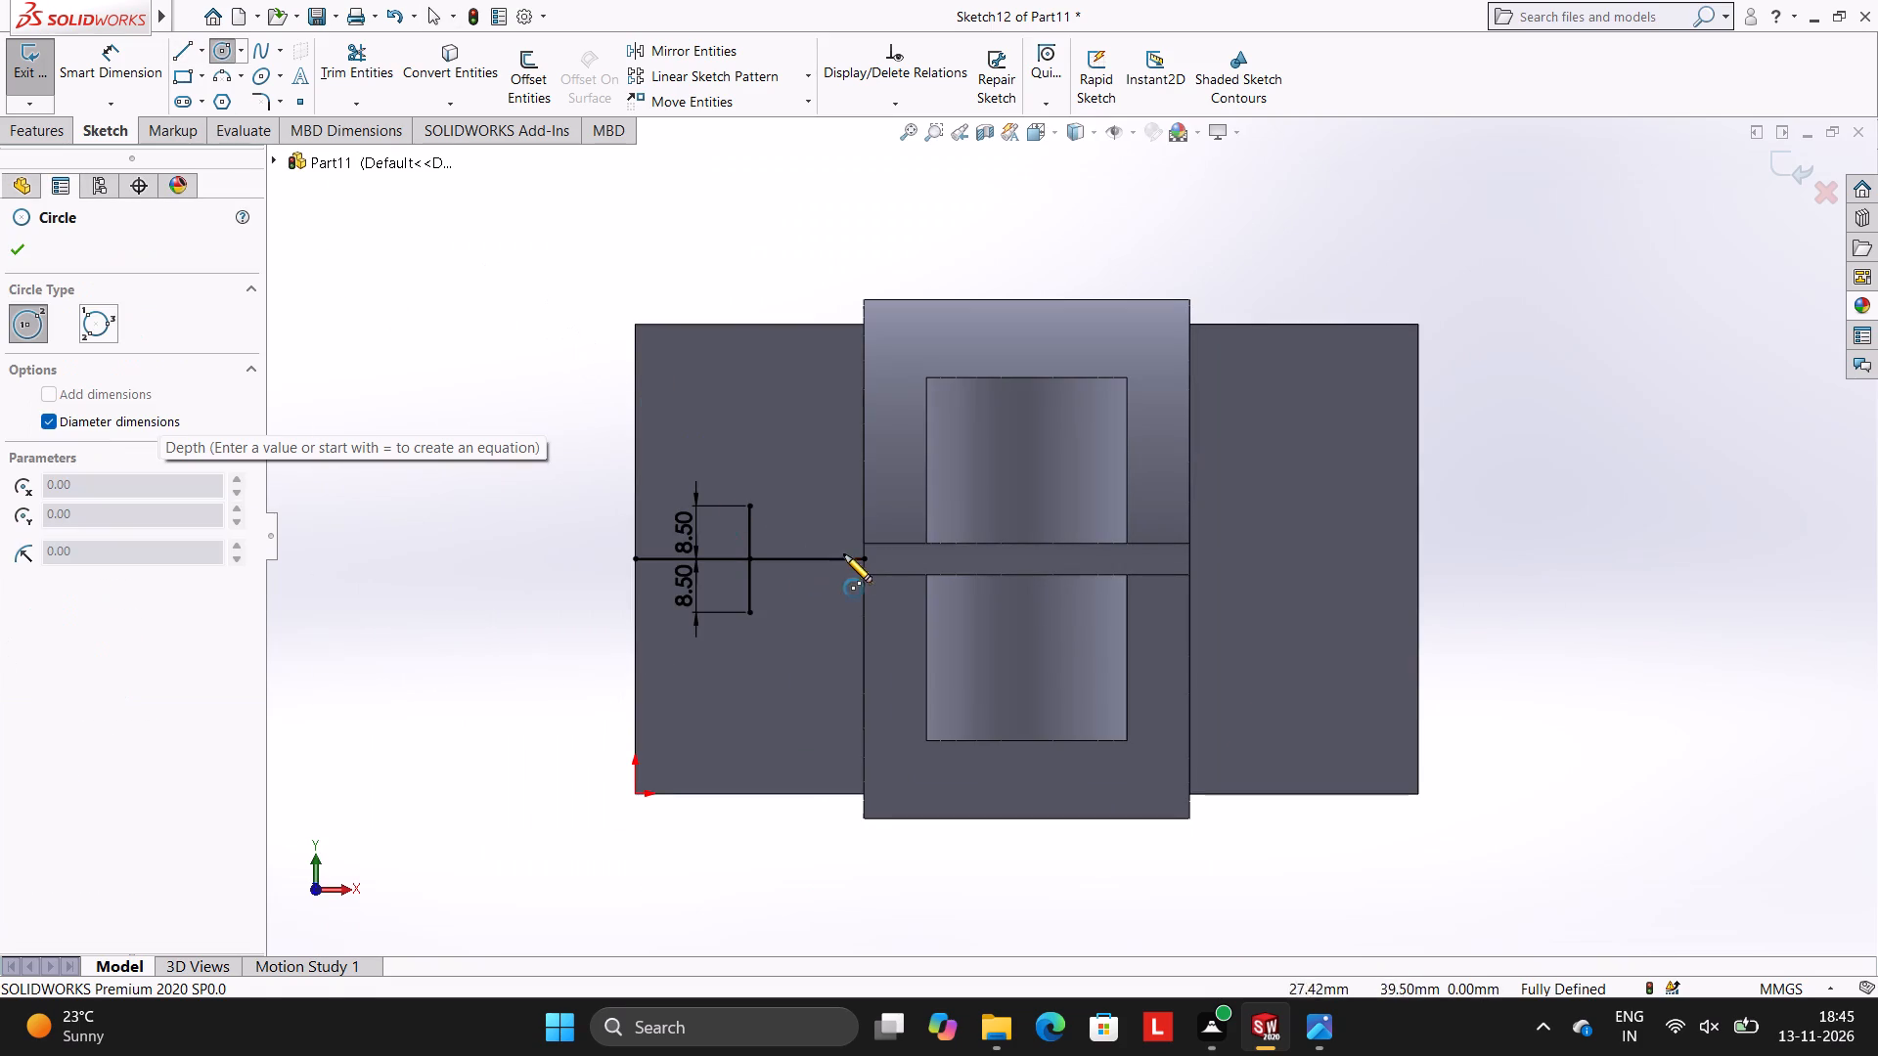
scroll(845, 554, "down", 3)
left_click(720, 462)
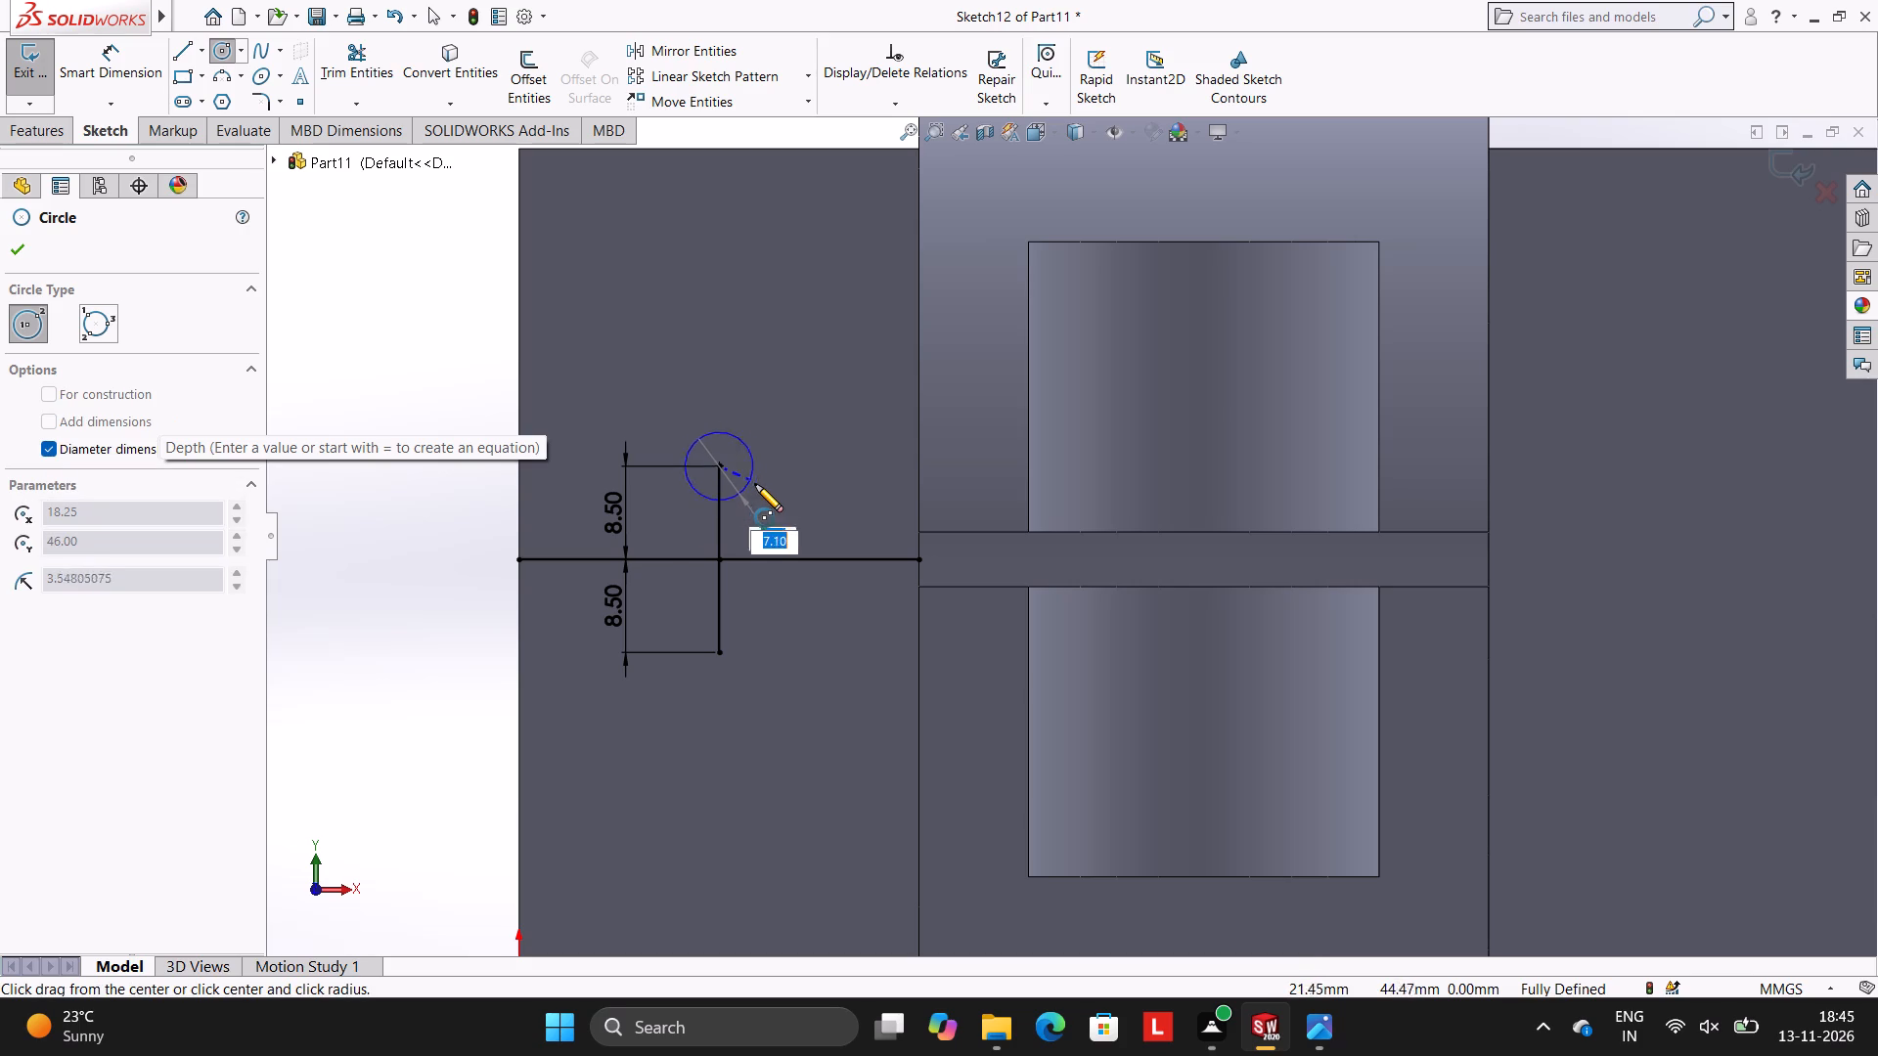
type("11")
key("Return")
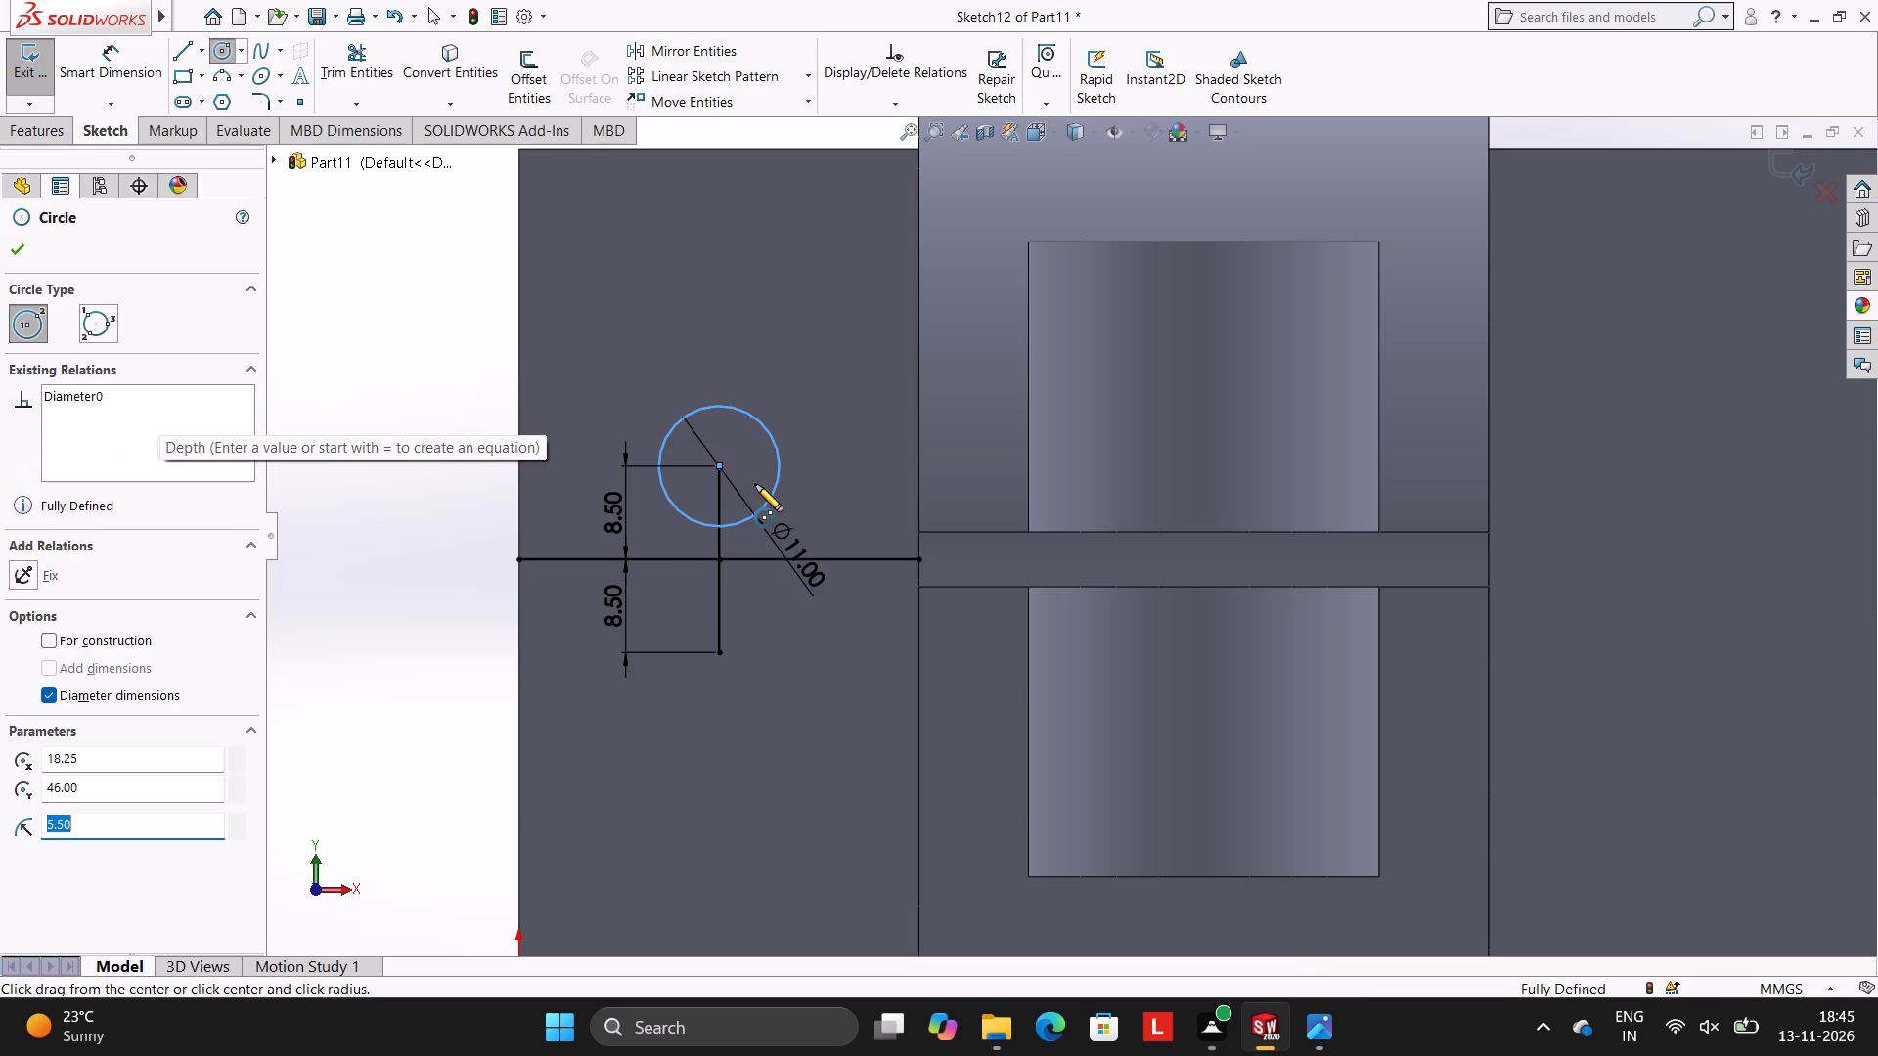
key("Escape")
key("Escape")
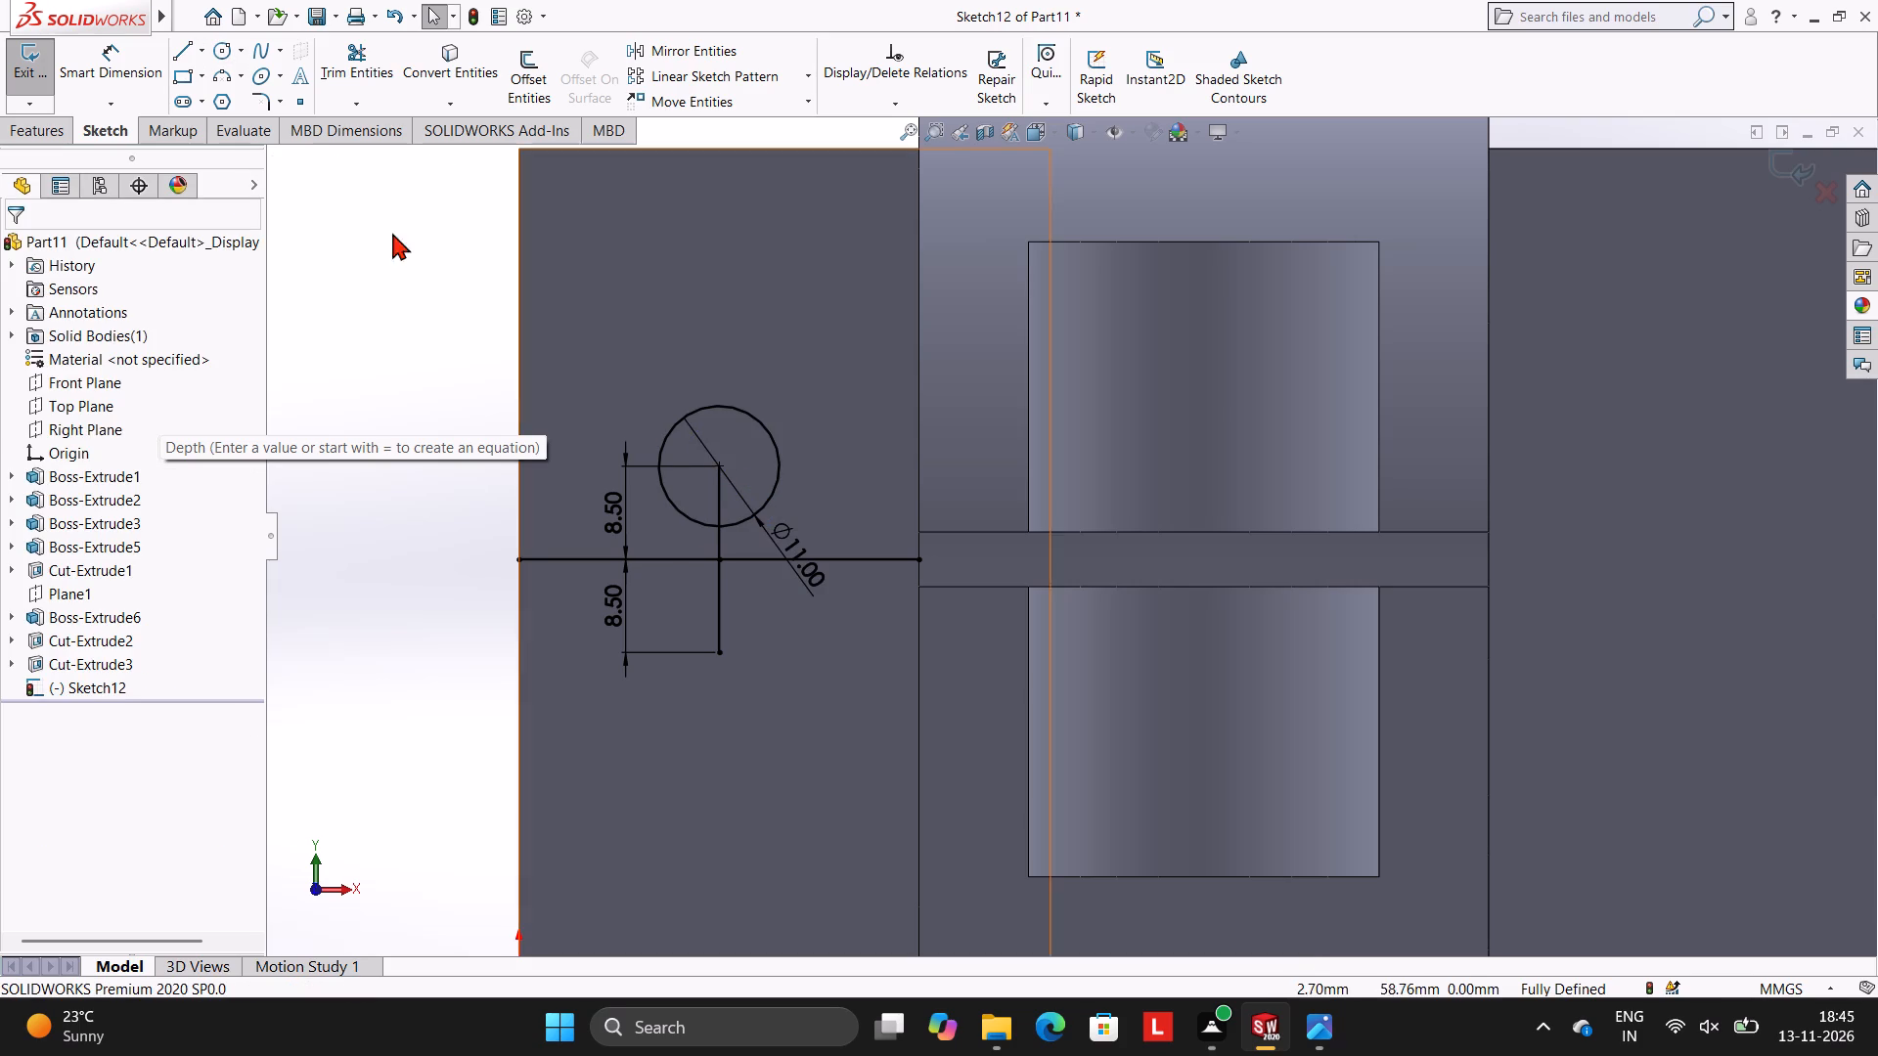
left_click(225, 45)
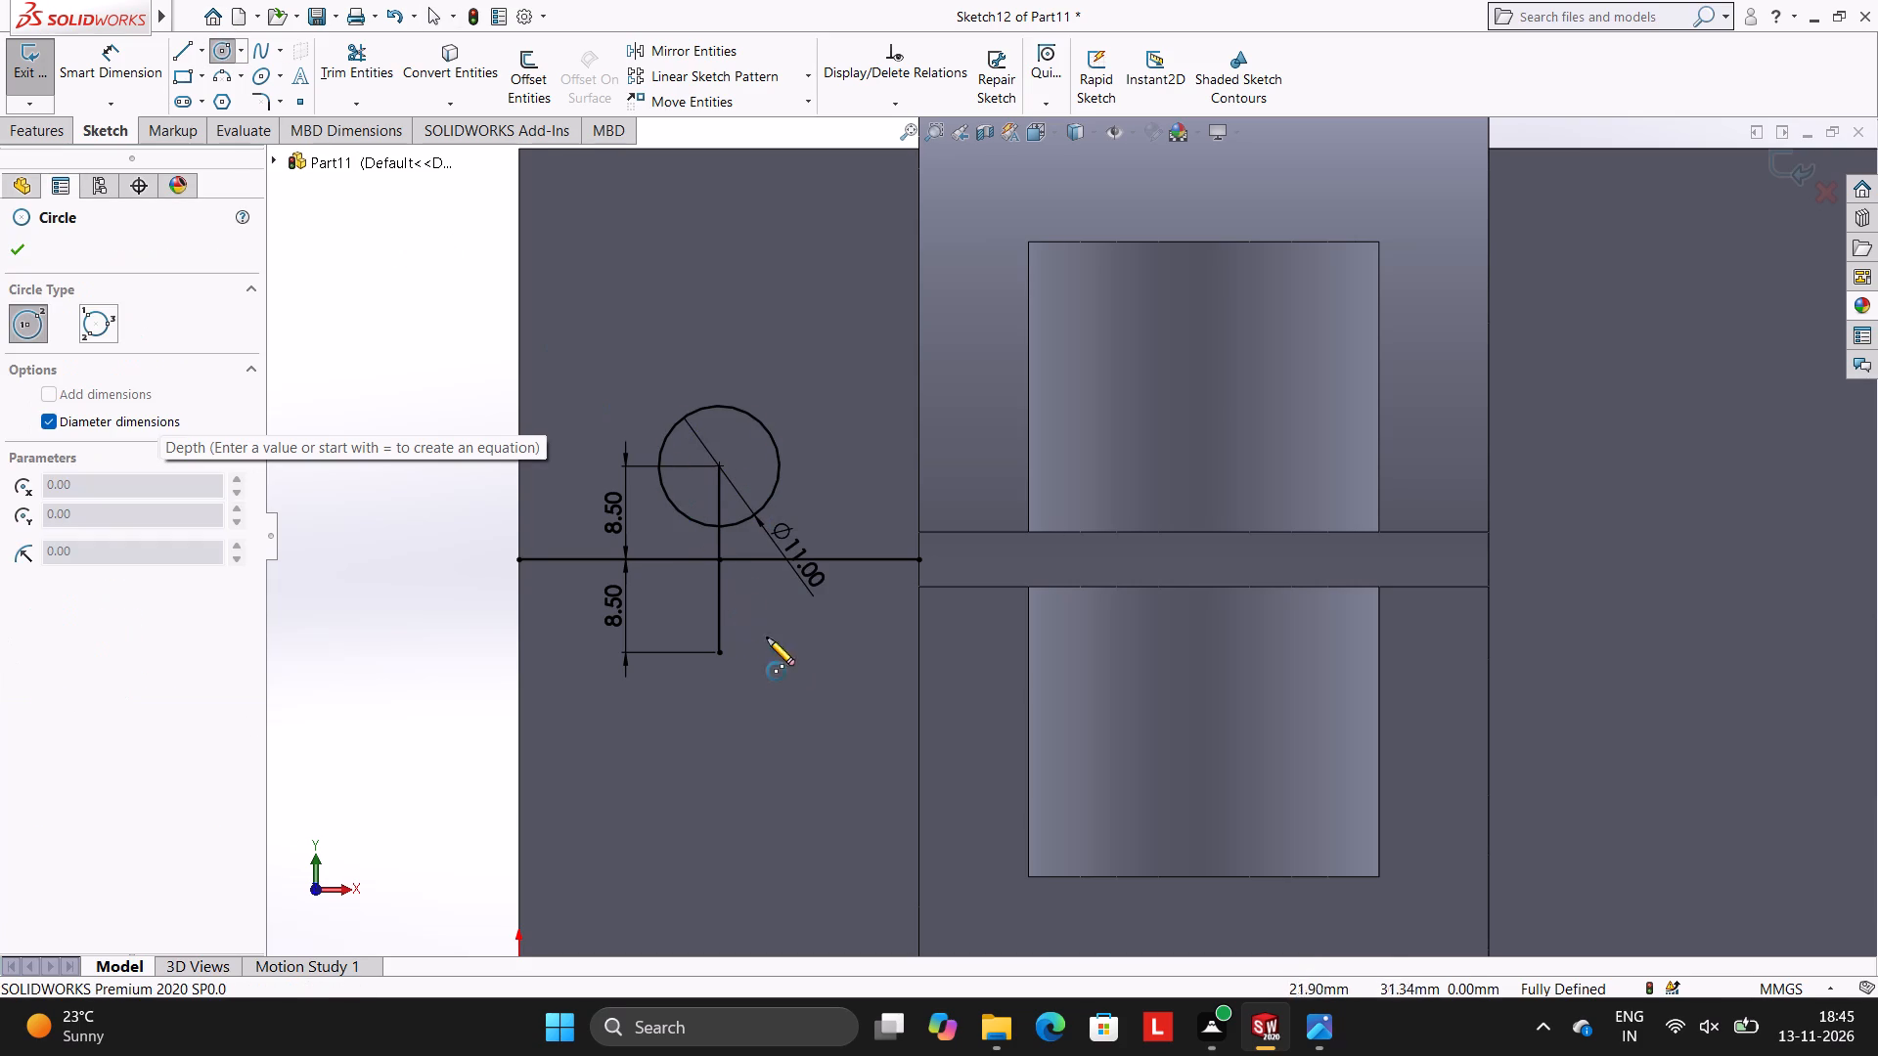
left_click(721, 653)
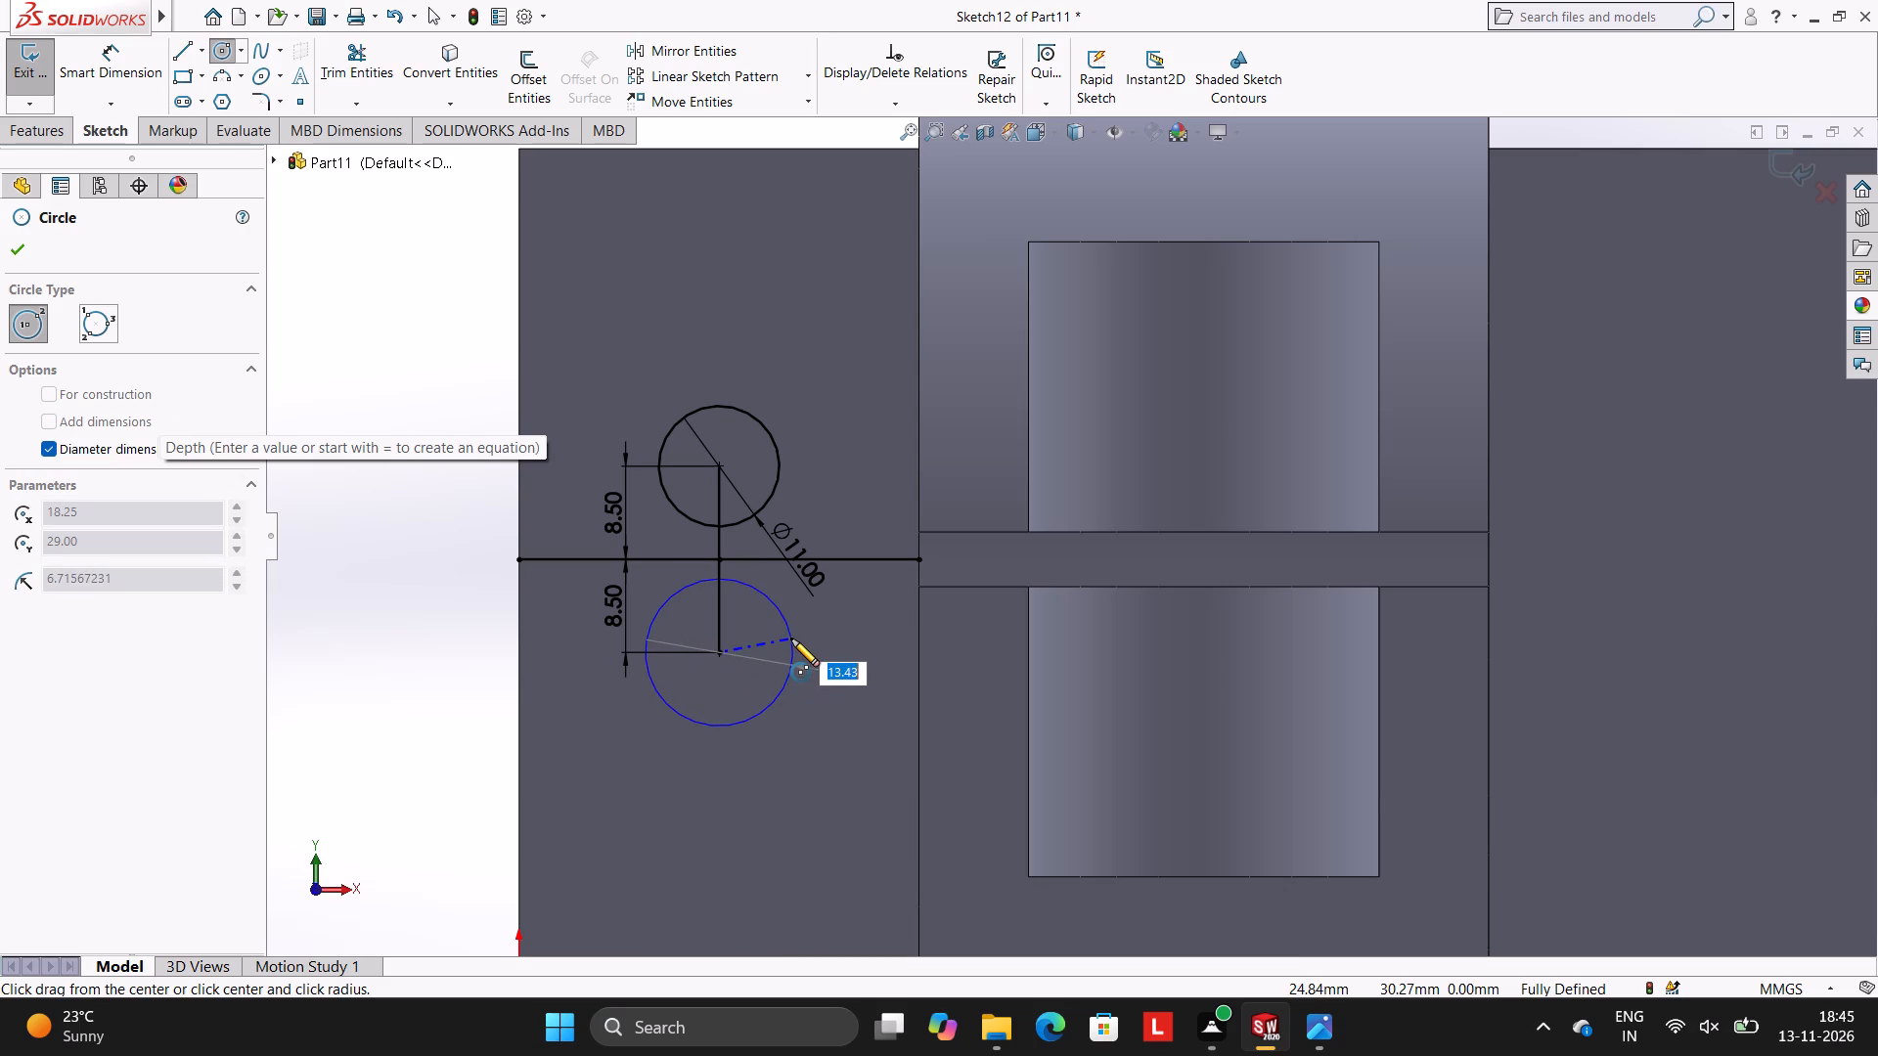
type("11")
key("Return")
key("Escape")
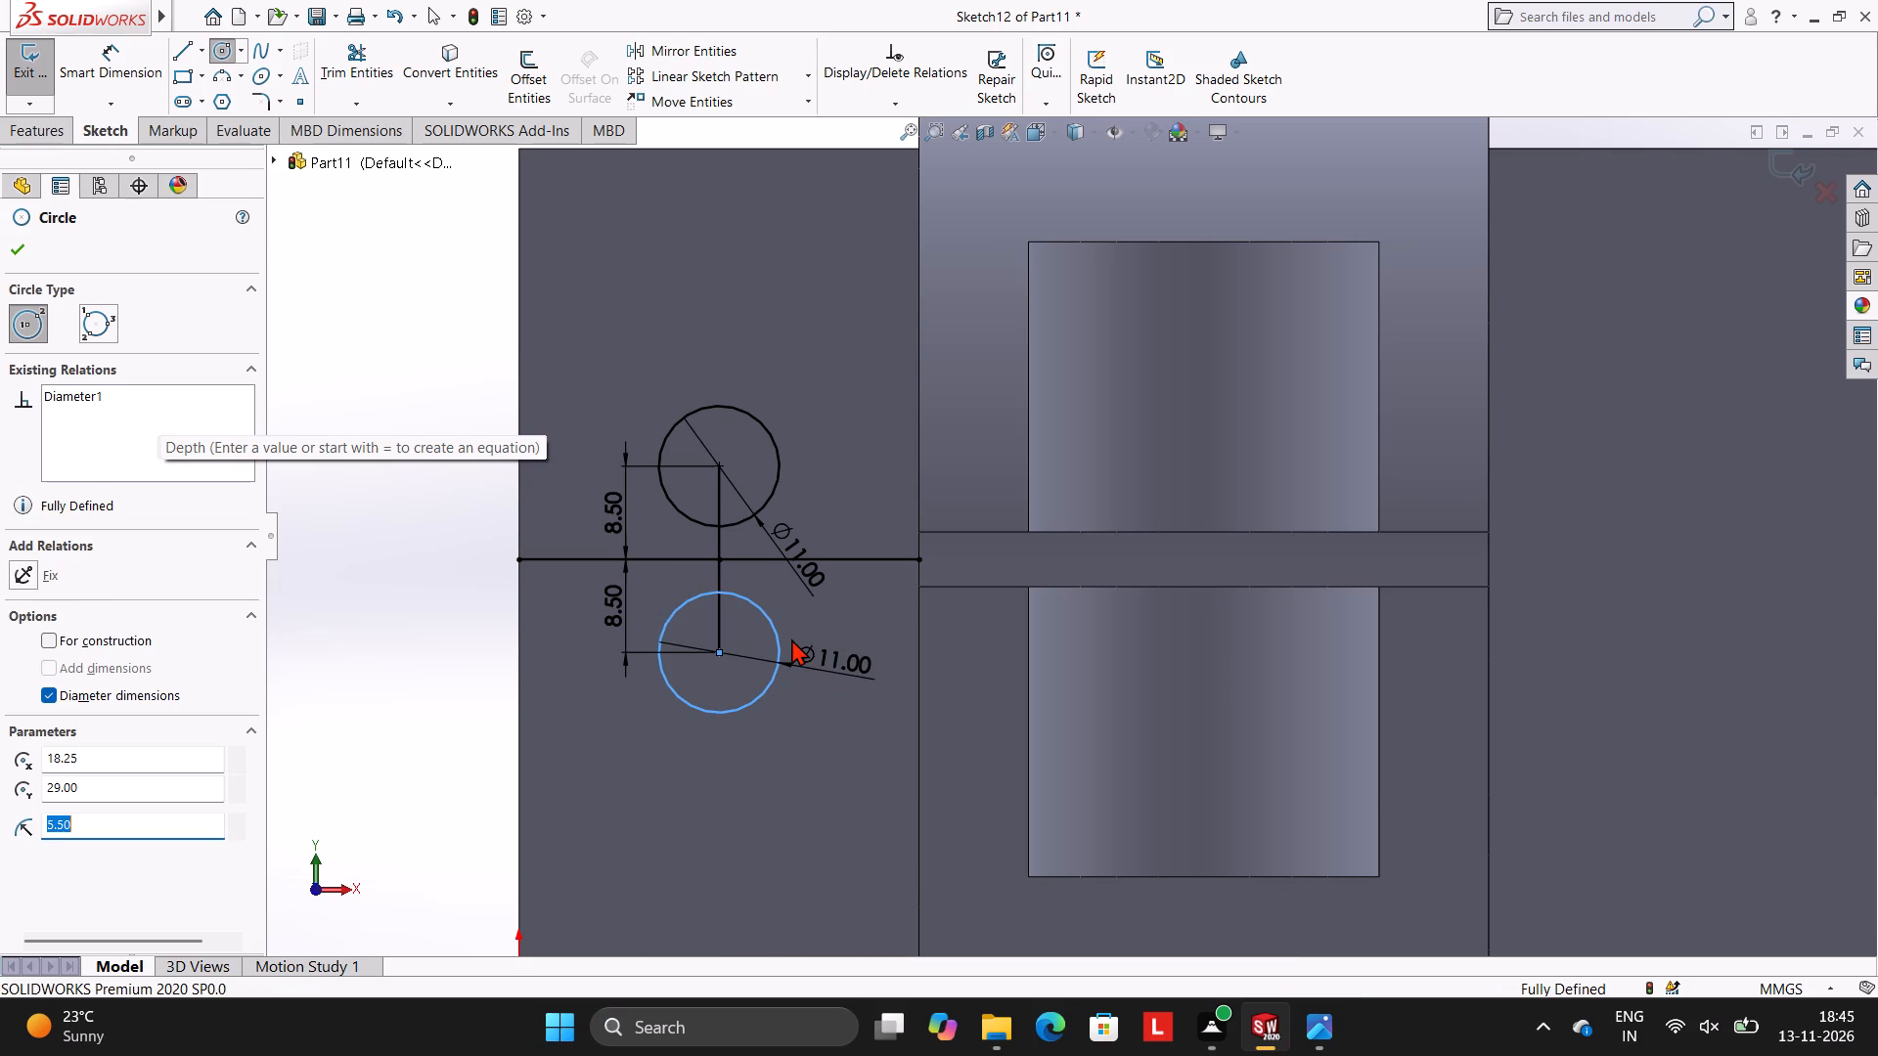
key("Escape")
Sketch two 17 mm vertical lines joining the matching side quadrant points of the two 11 mm circles.
scroll(1012, 597, "up", 3)
scroll(1037, 577, "down", 2)
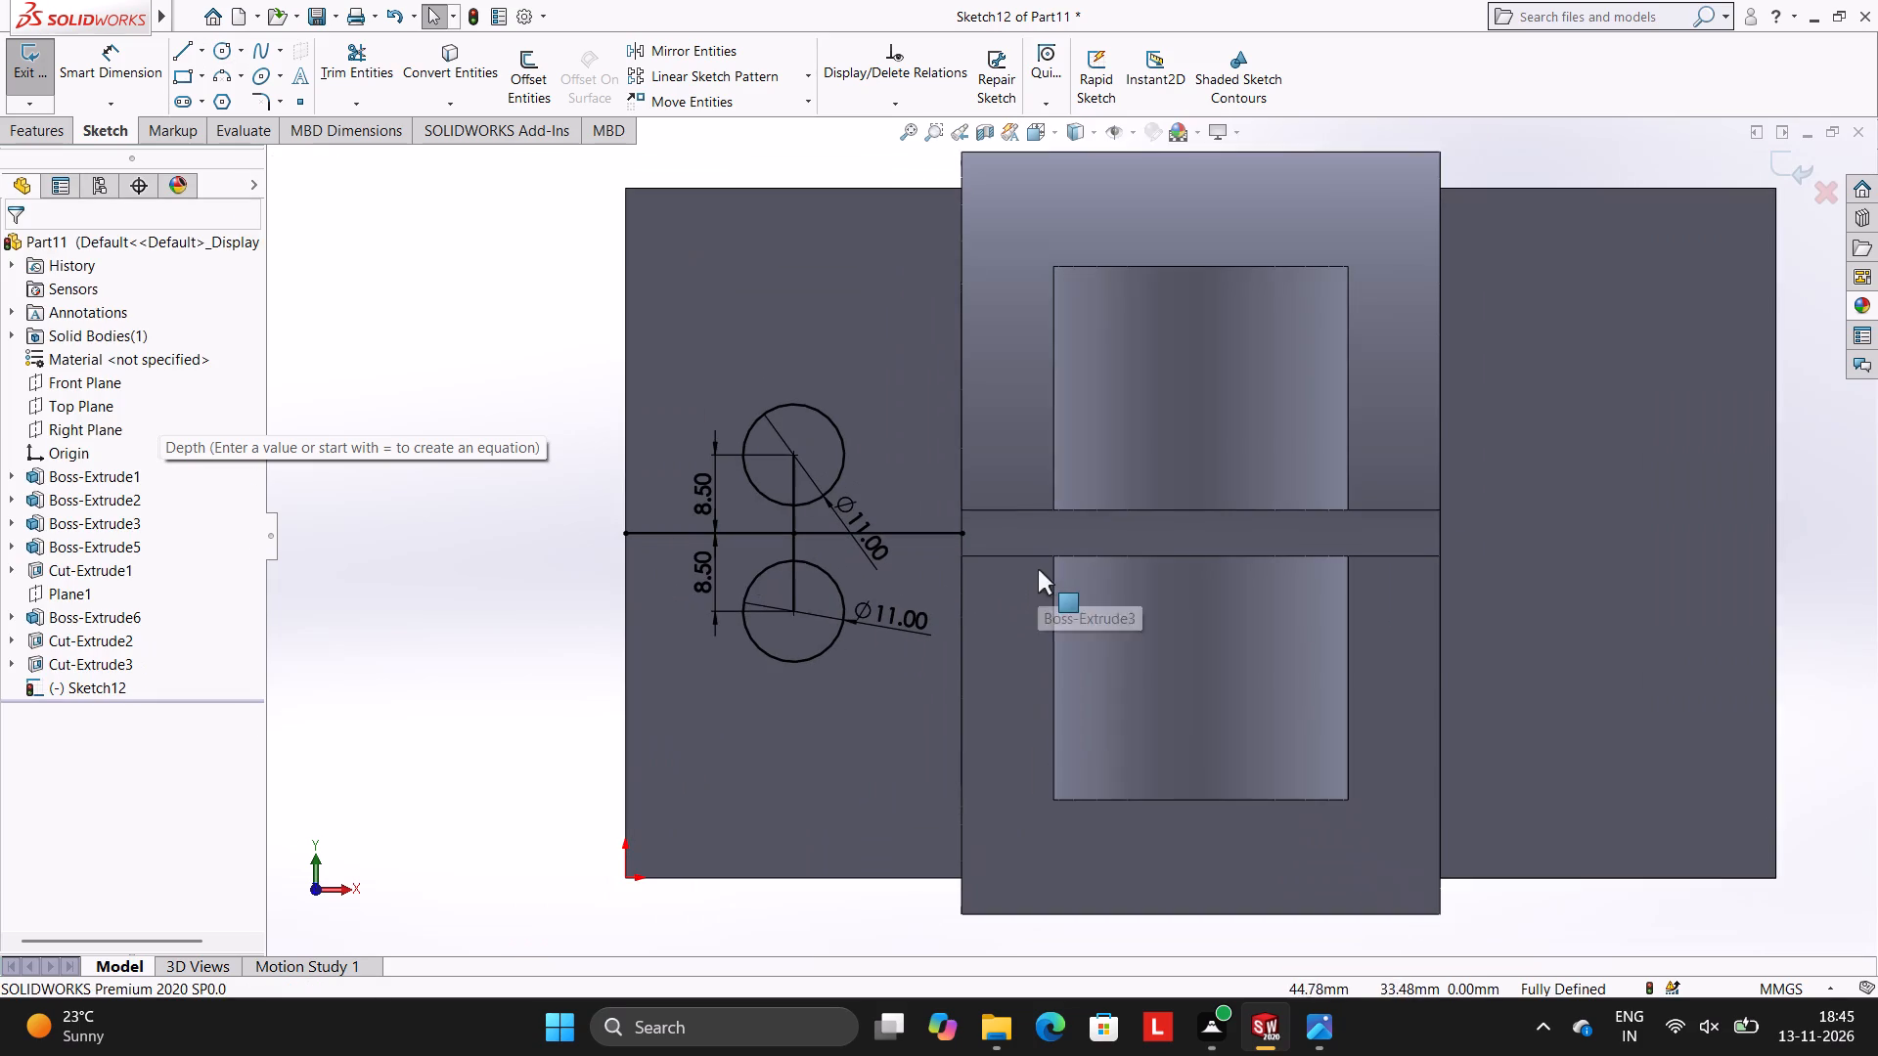
left_click(190, 43)
scroll(872, 483, "down", 3)
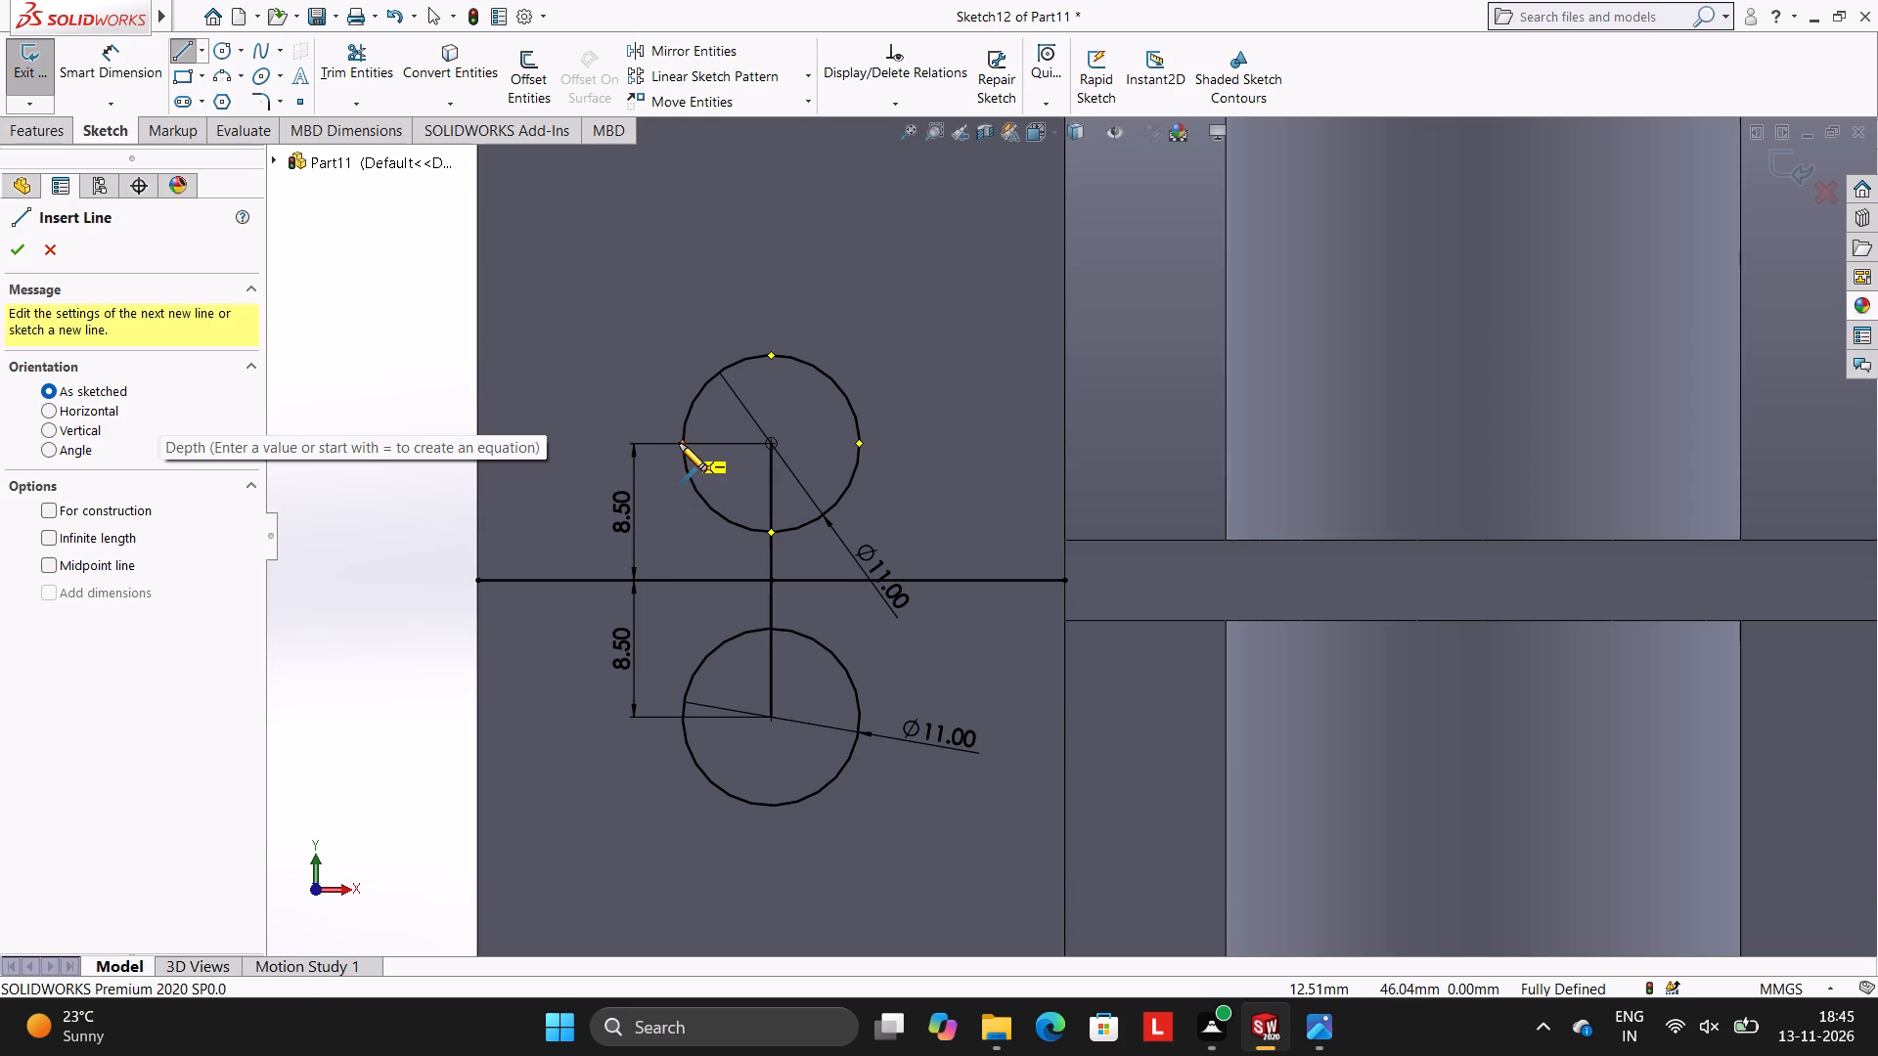
left_click(681, 443)
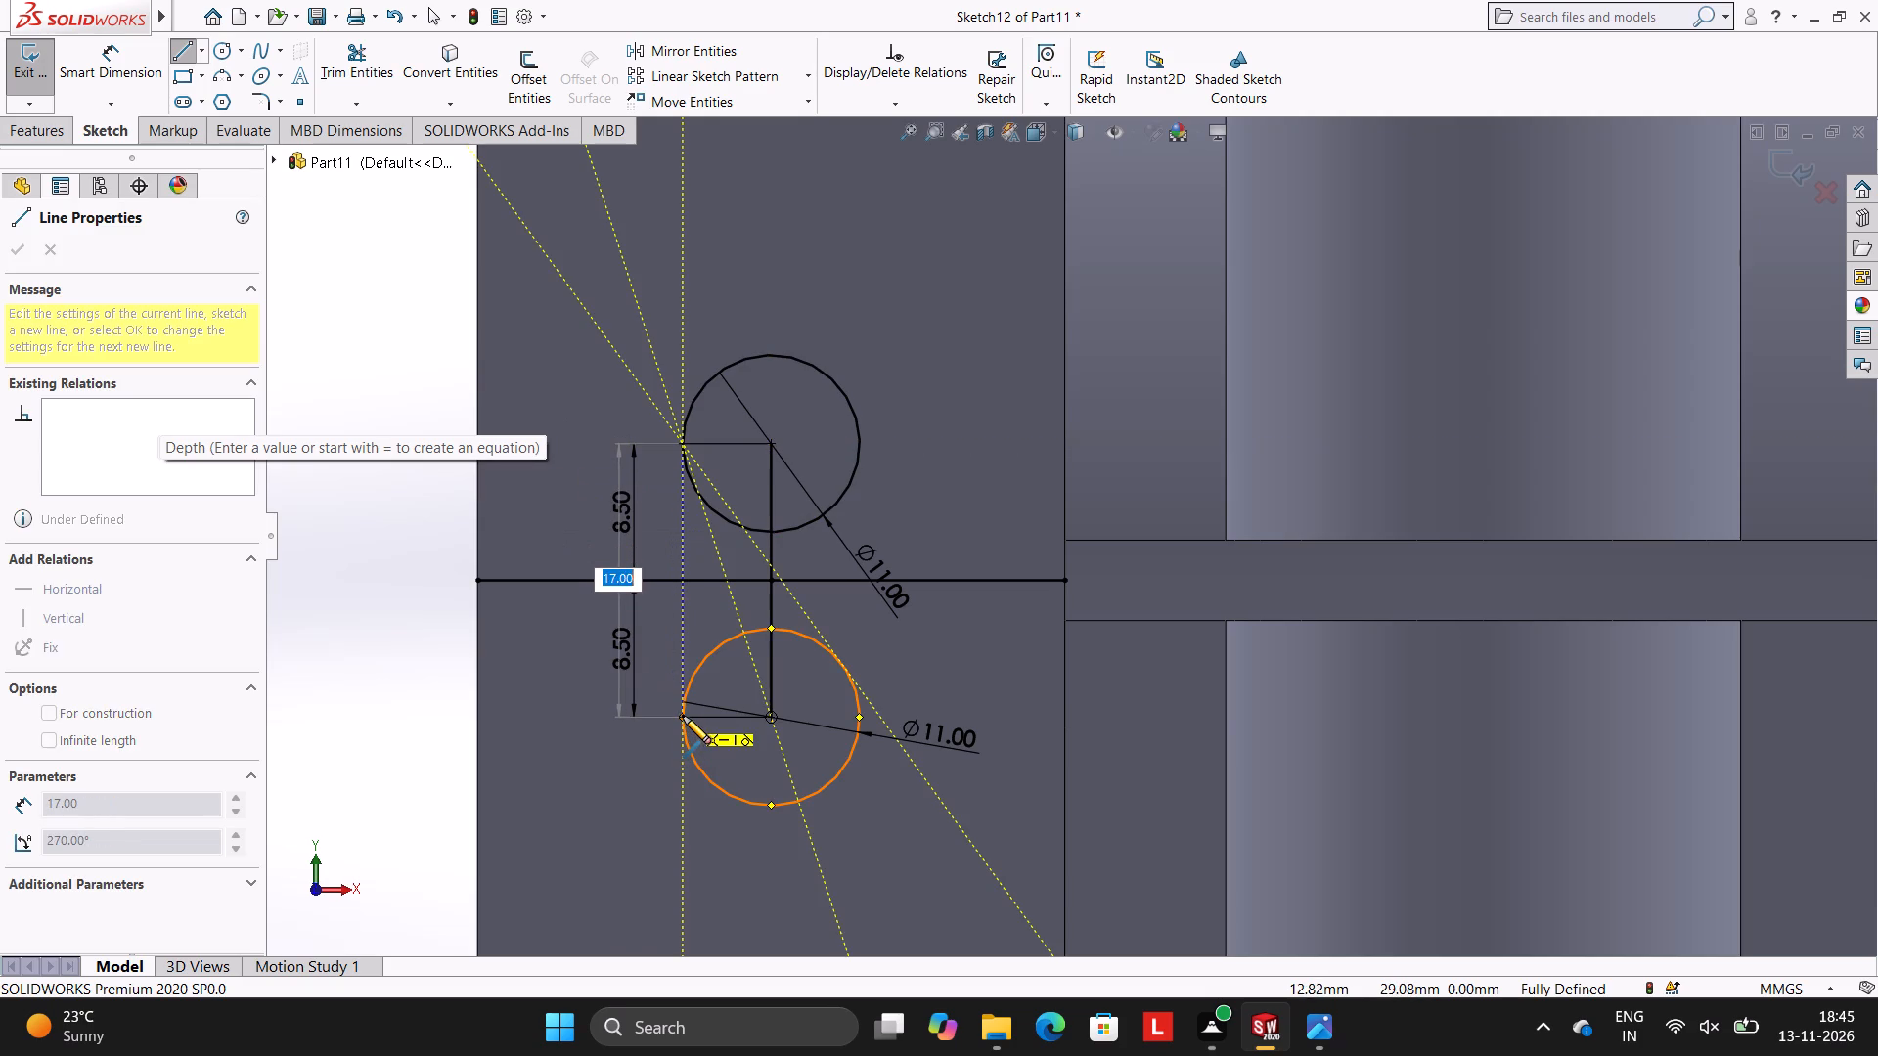
left_click(683, 716)
key("Escape")
key("Escape")
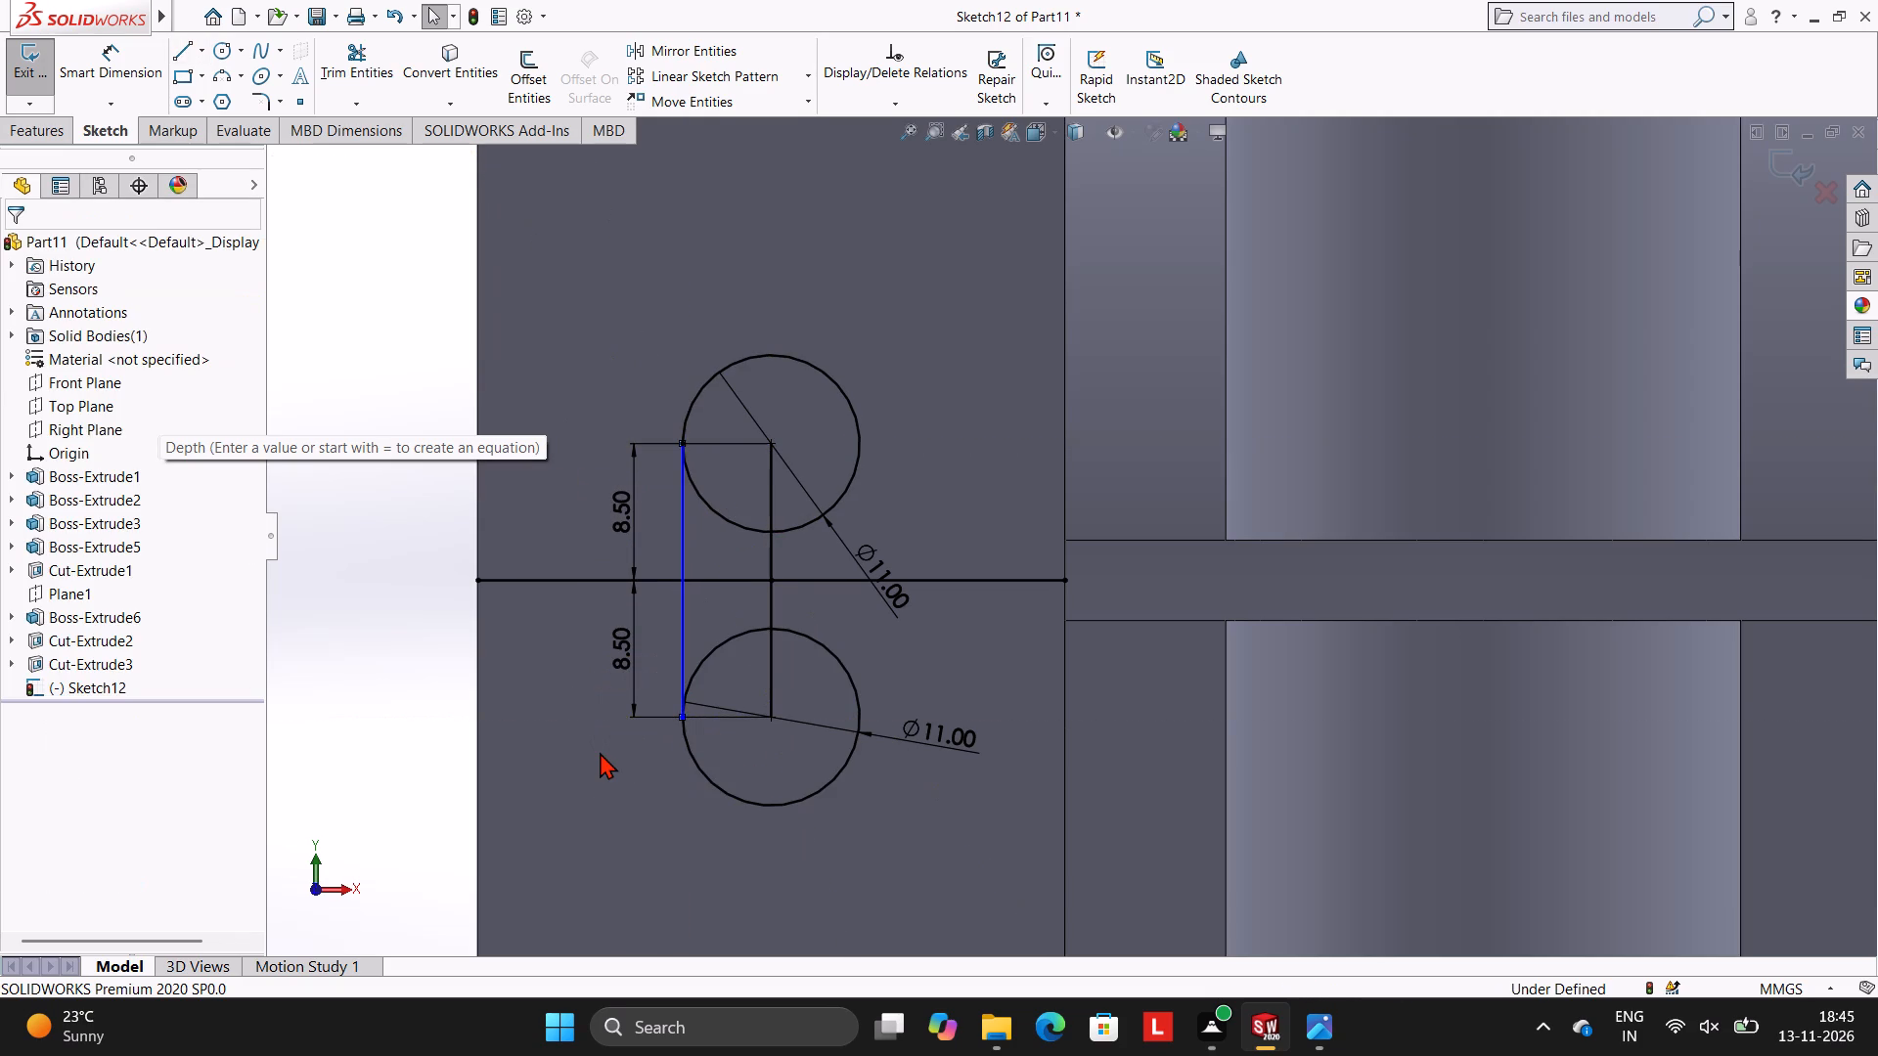
left_click(185, 54)
scroll(788, 494, "up", 2)
scroll(865, 514, "down", 2)
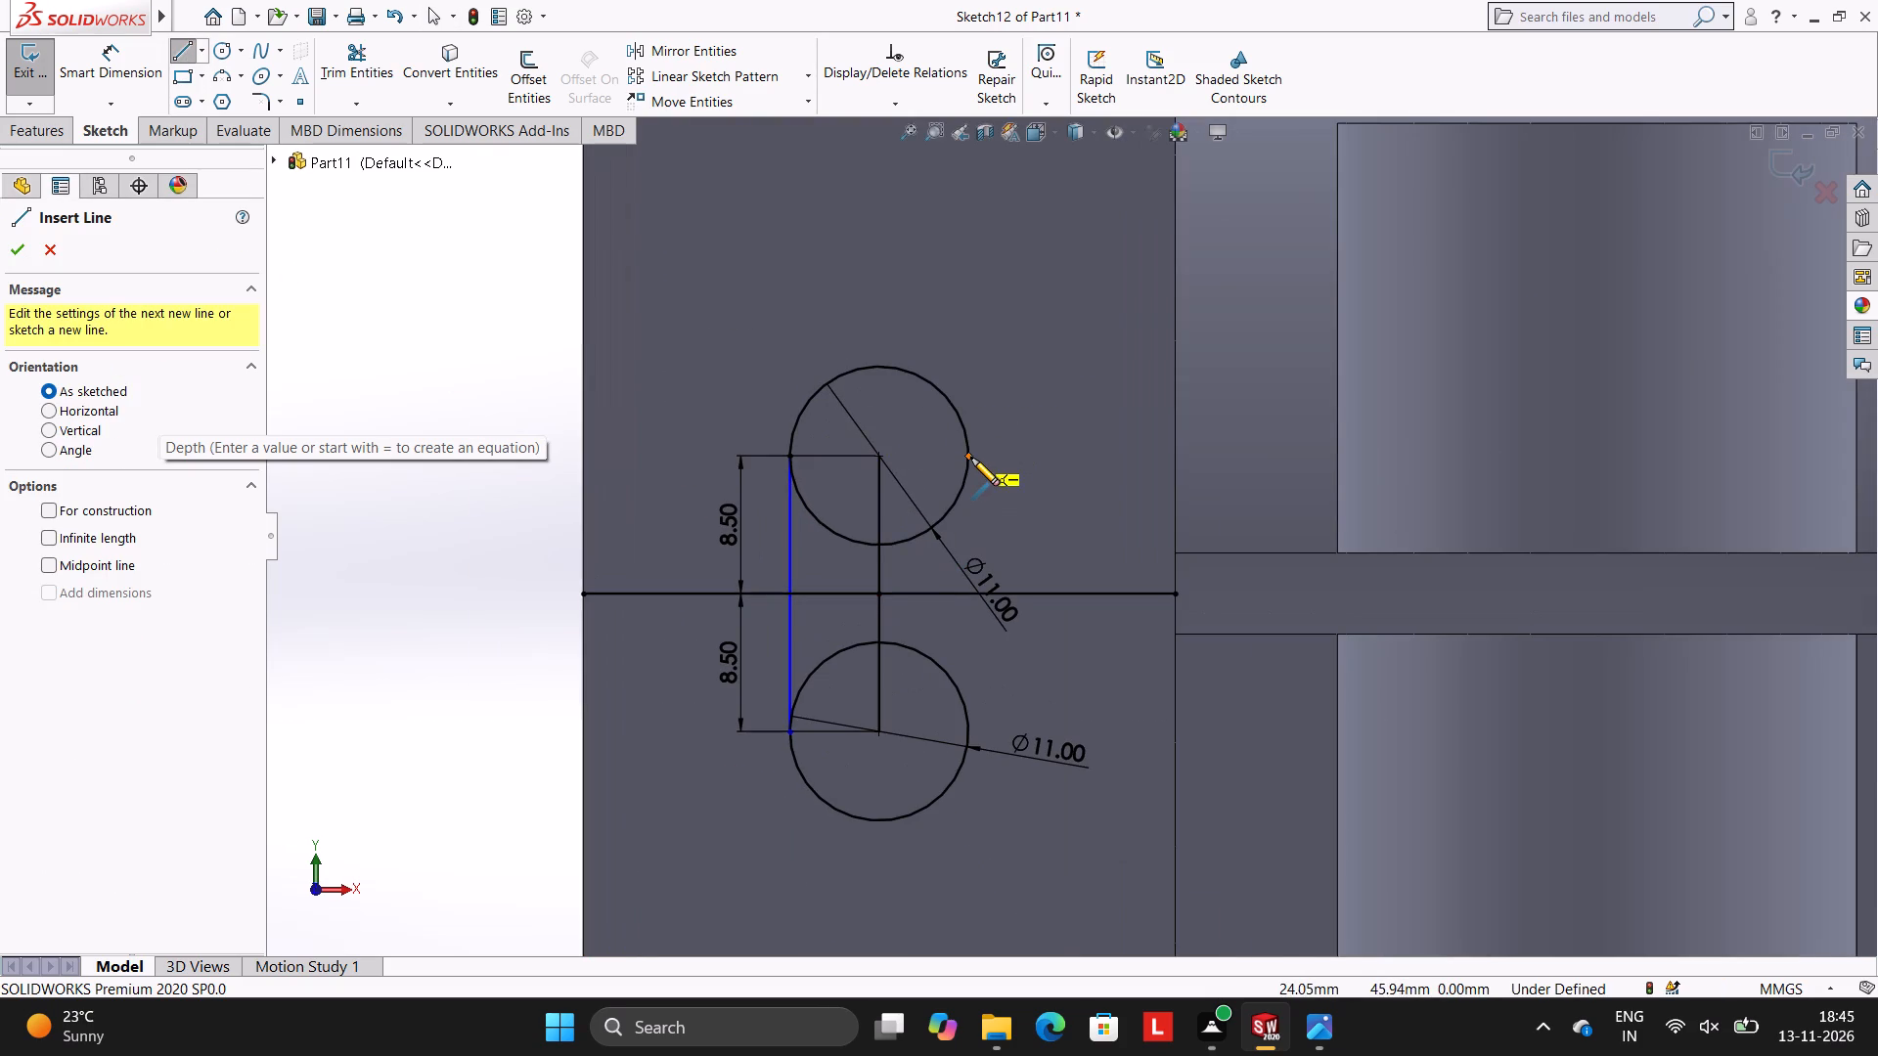
left_click(971, 458)
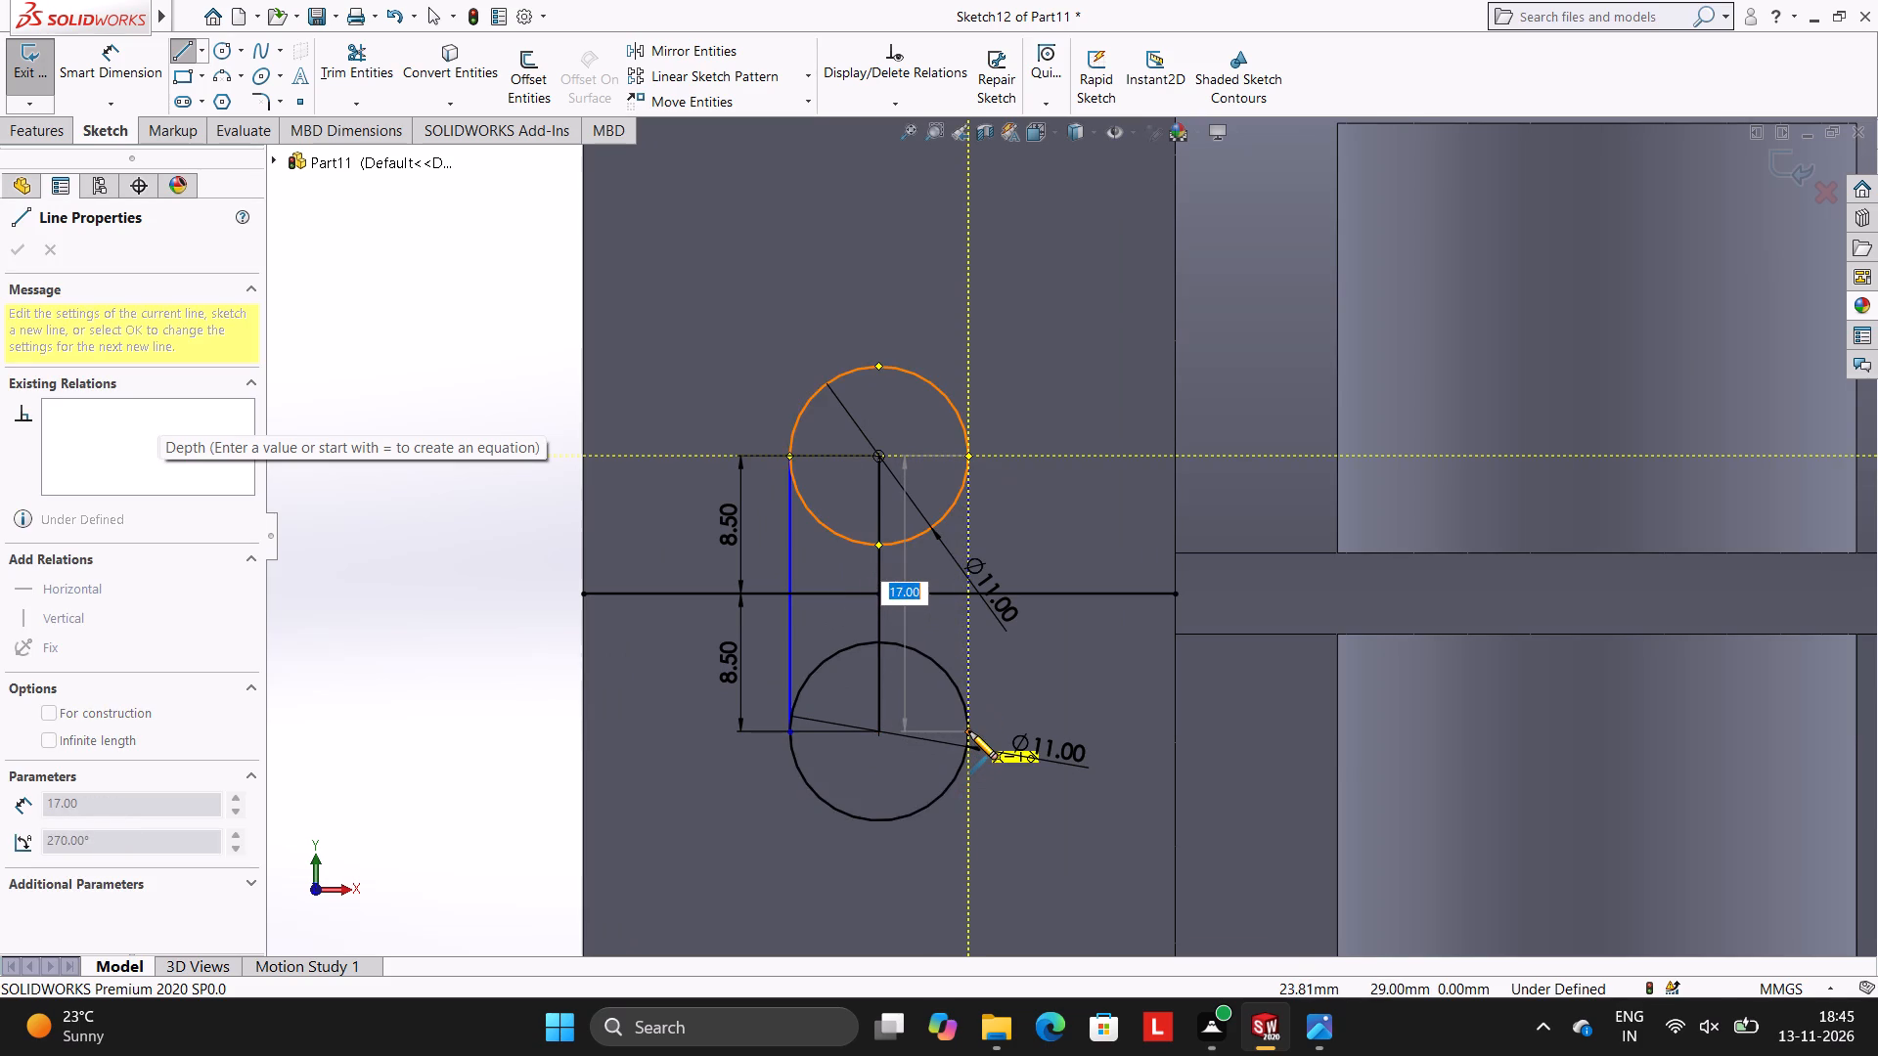
left_click(969, 731)
key("Escape")
key("Escape")
key("Escape")
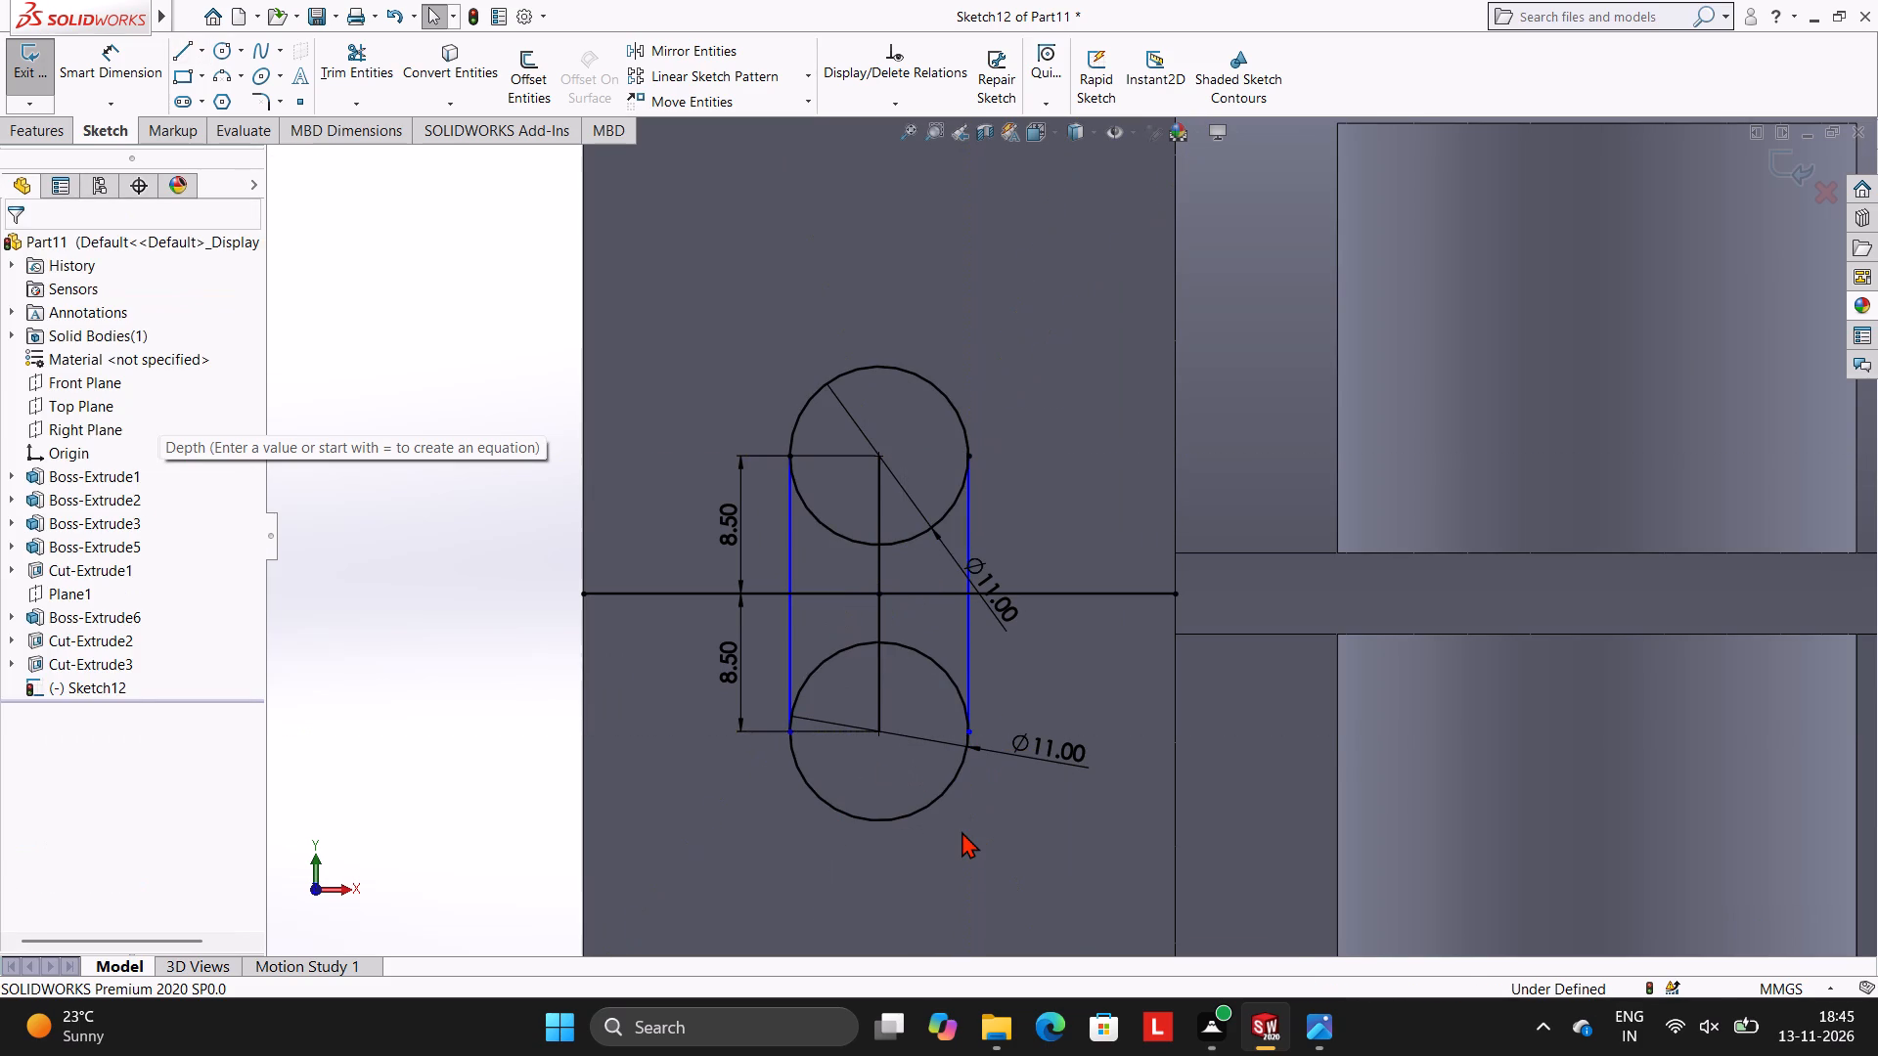
Trim the inner arcs of both circles between the two vertical side lines to form a slot outline.
left_click(359, 63)
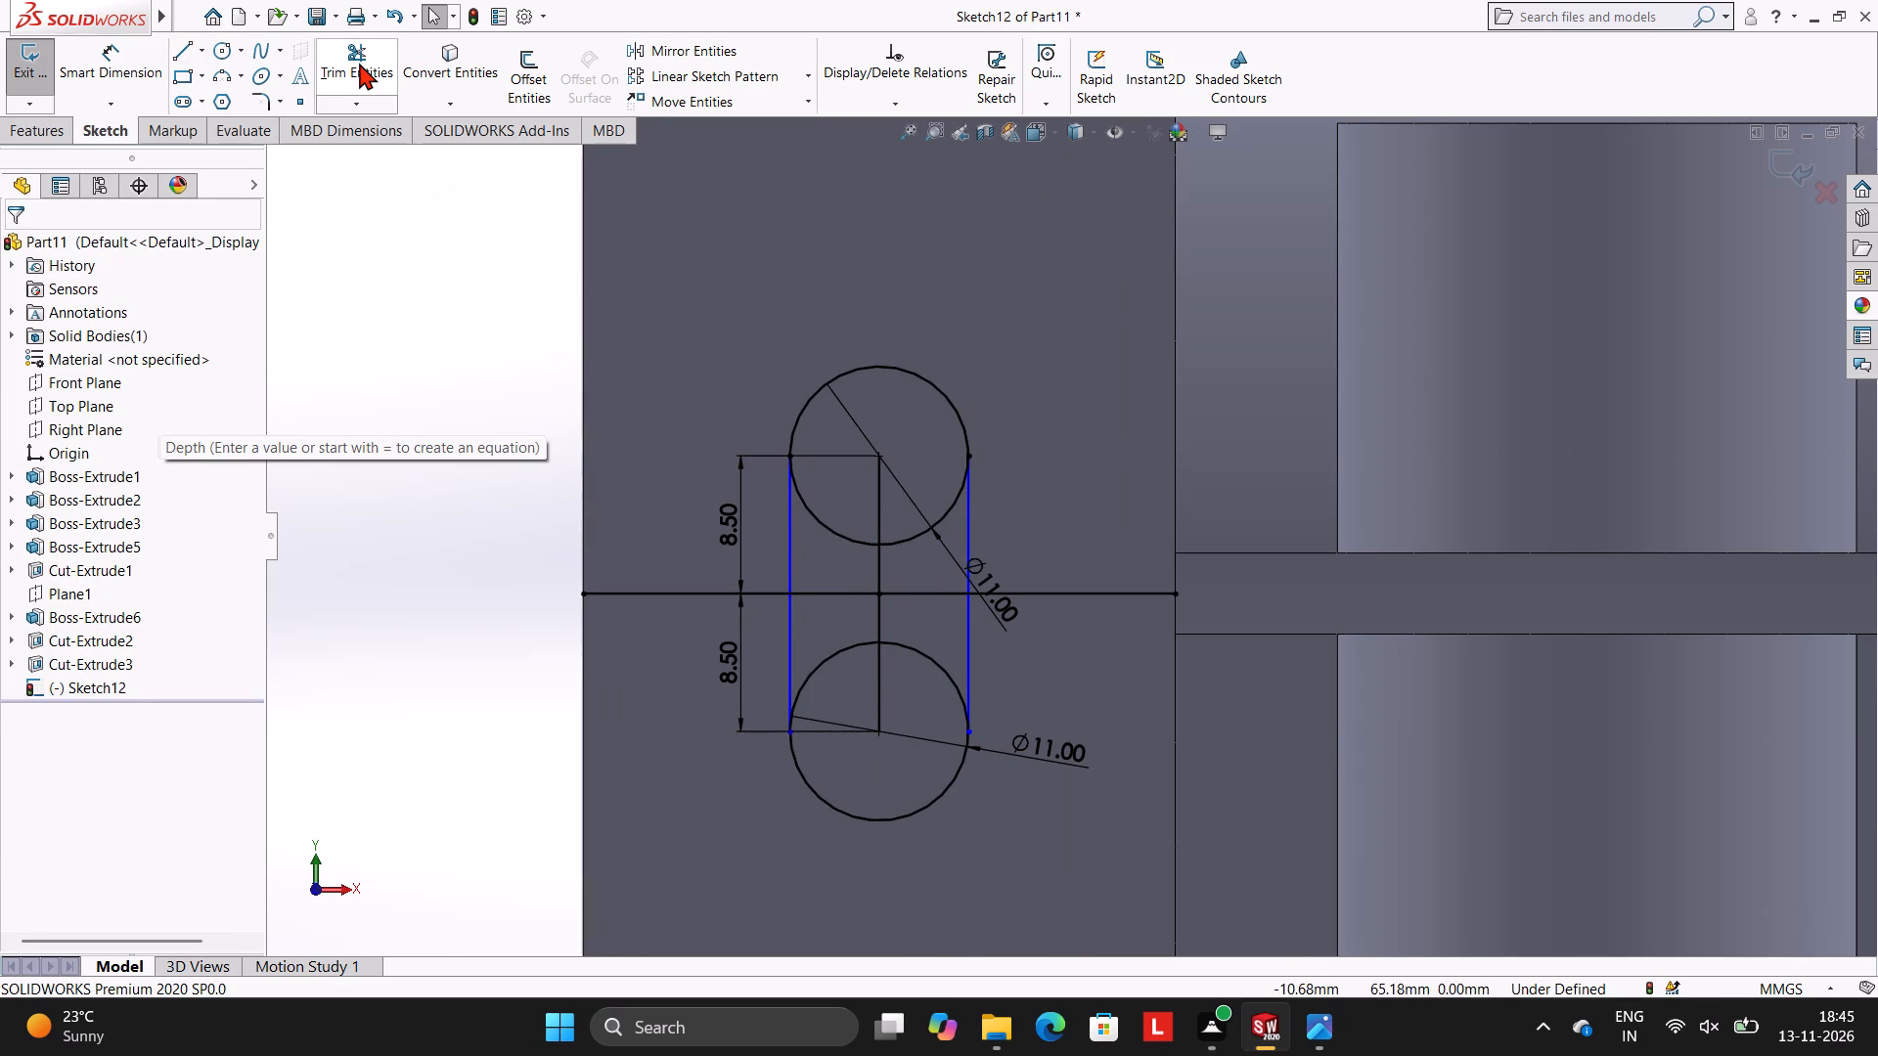
scroll(1196, 589, "up", 2)
scroll(1193, 562, "down", 2)
left_click(763, 522)
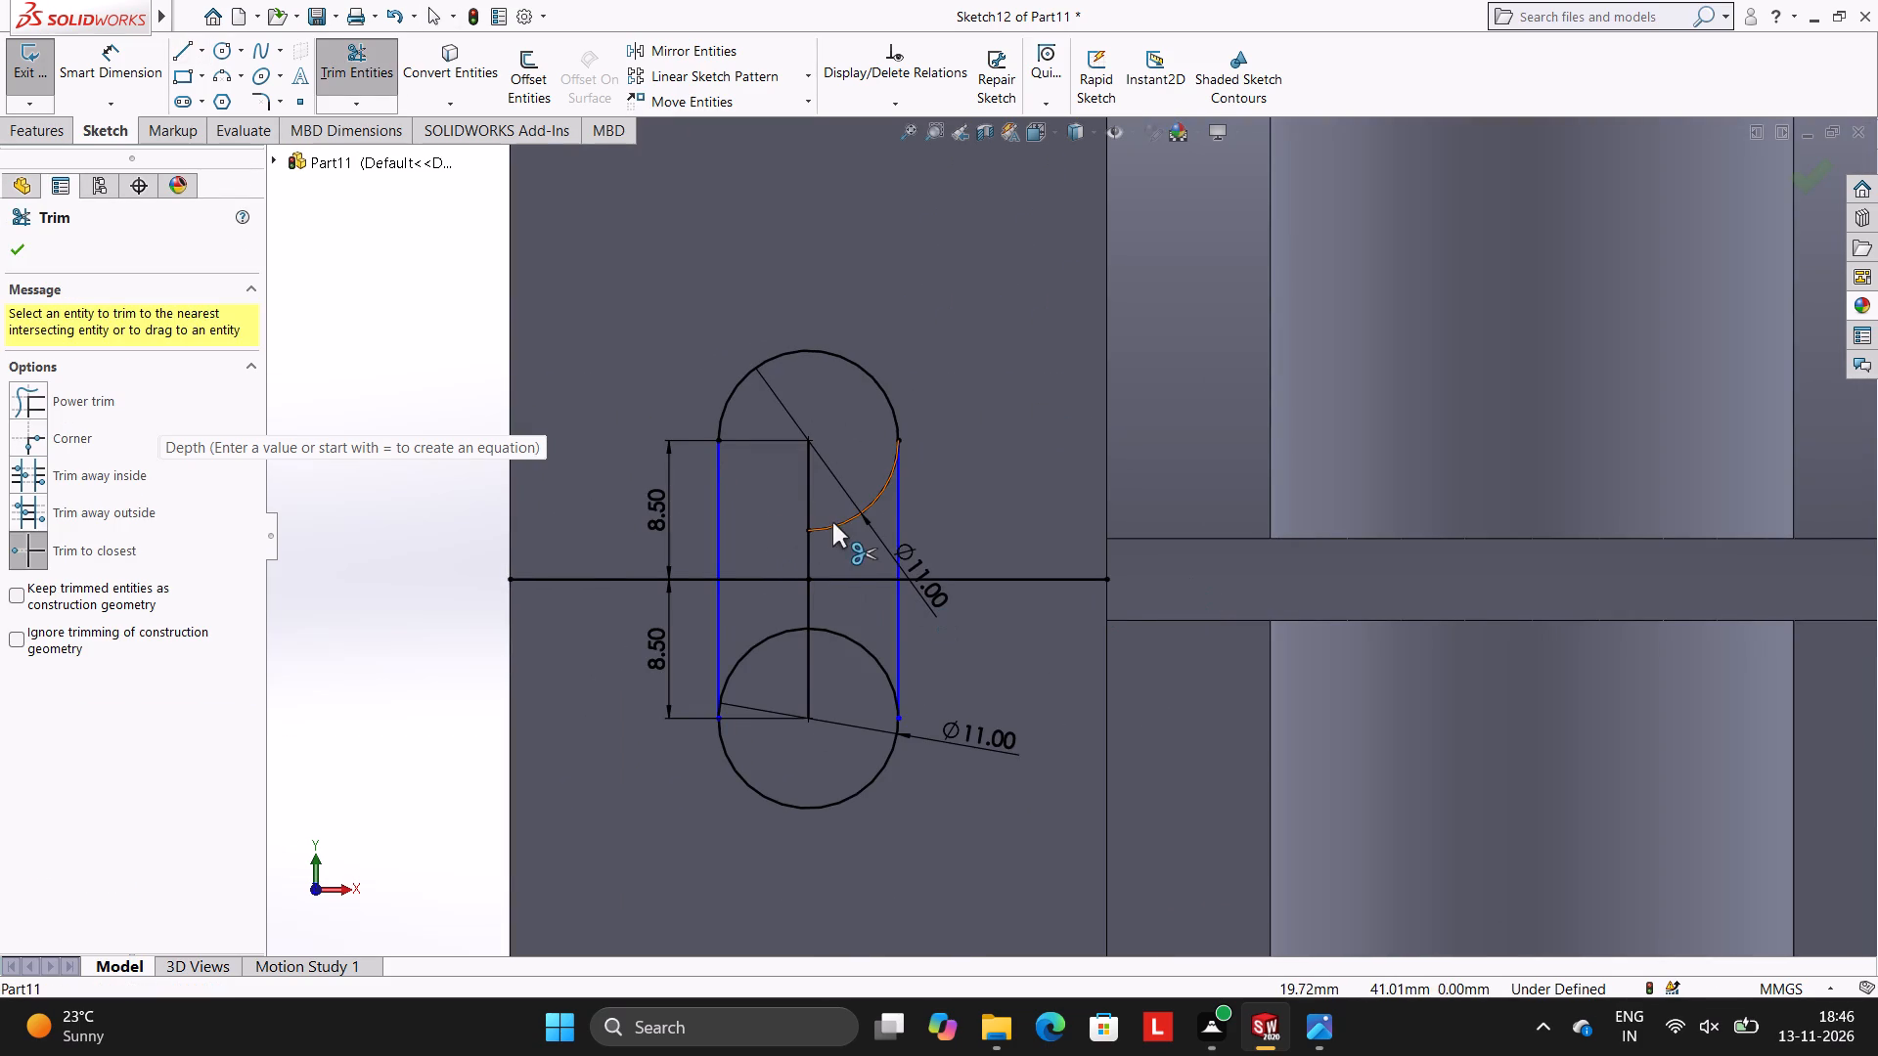
left_click(832, 522)
left_click(842, 634)
left_click(750, 655)
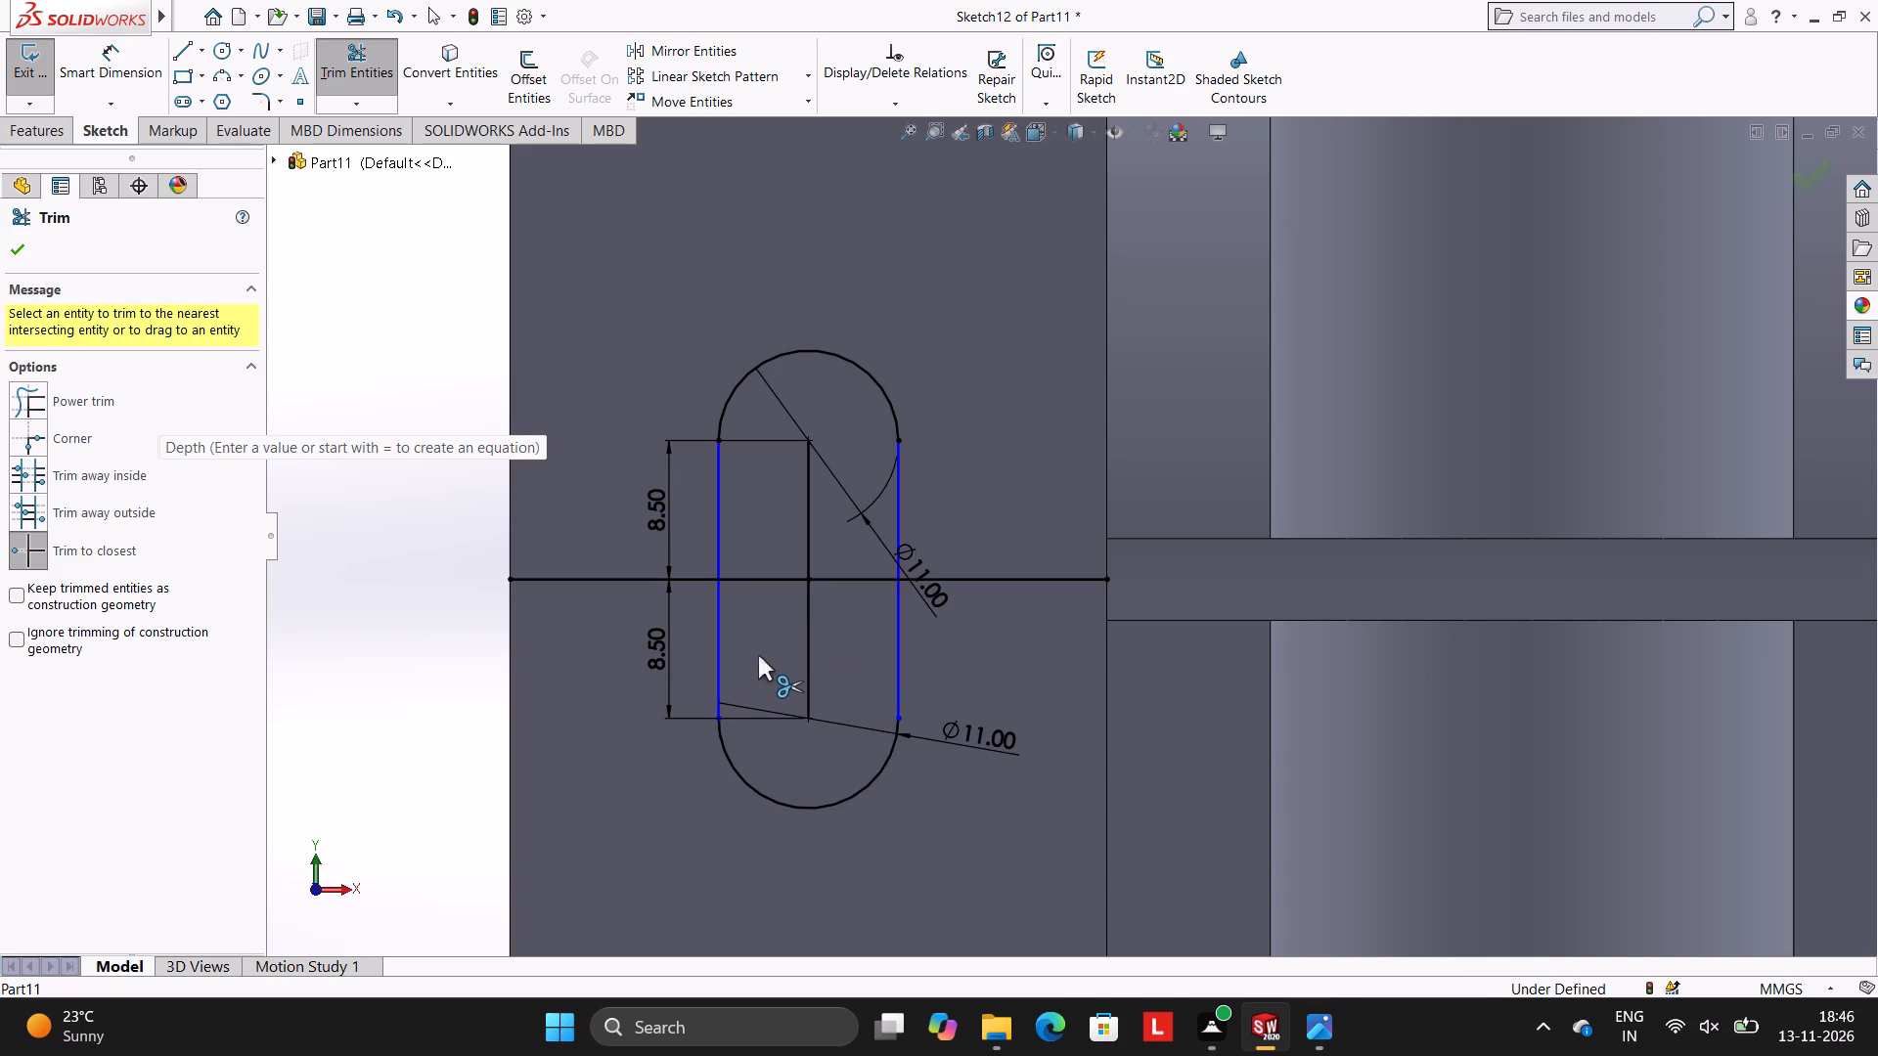
Dimension both straight sides of the slot outline at 17 mm.
scroll(936, 678, "up", 3)
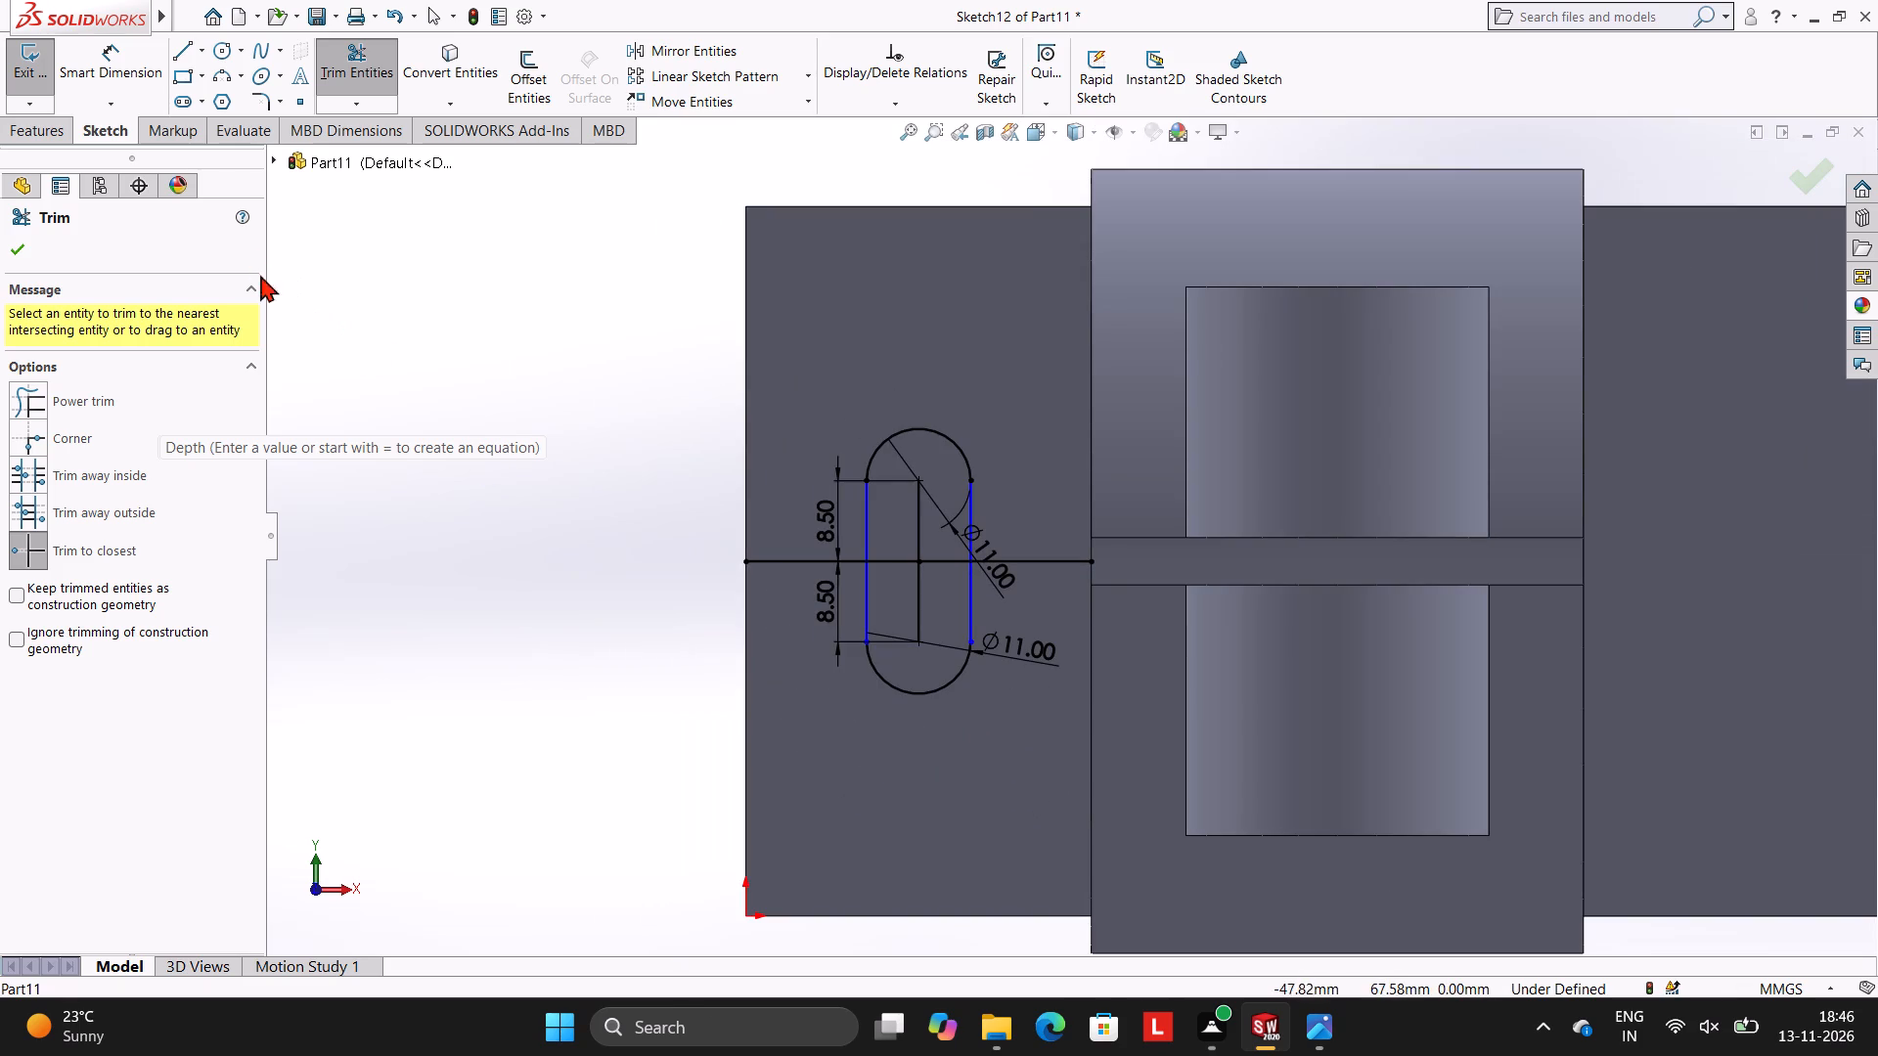
left_click(126, 69)
scroll(973, 505, "down", 3)
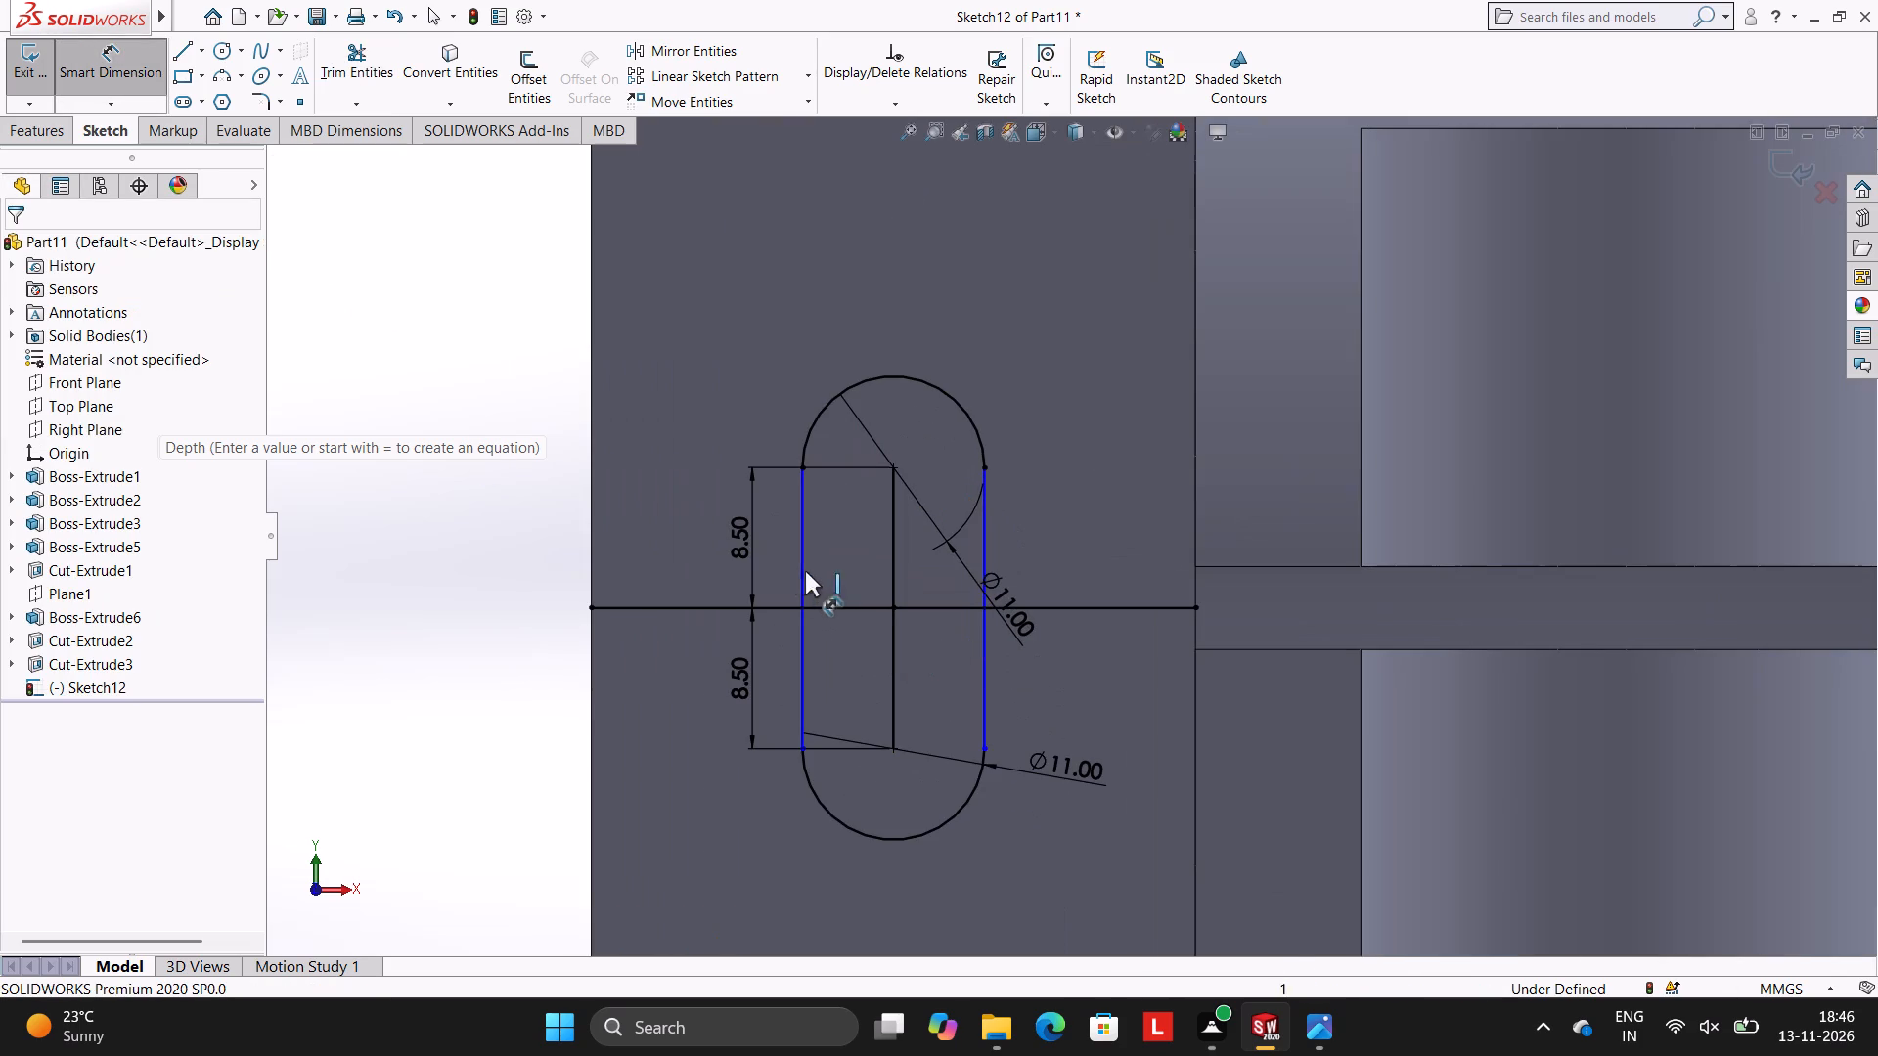
left_click(806, 573)
left_click(651, 555)
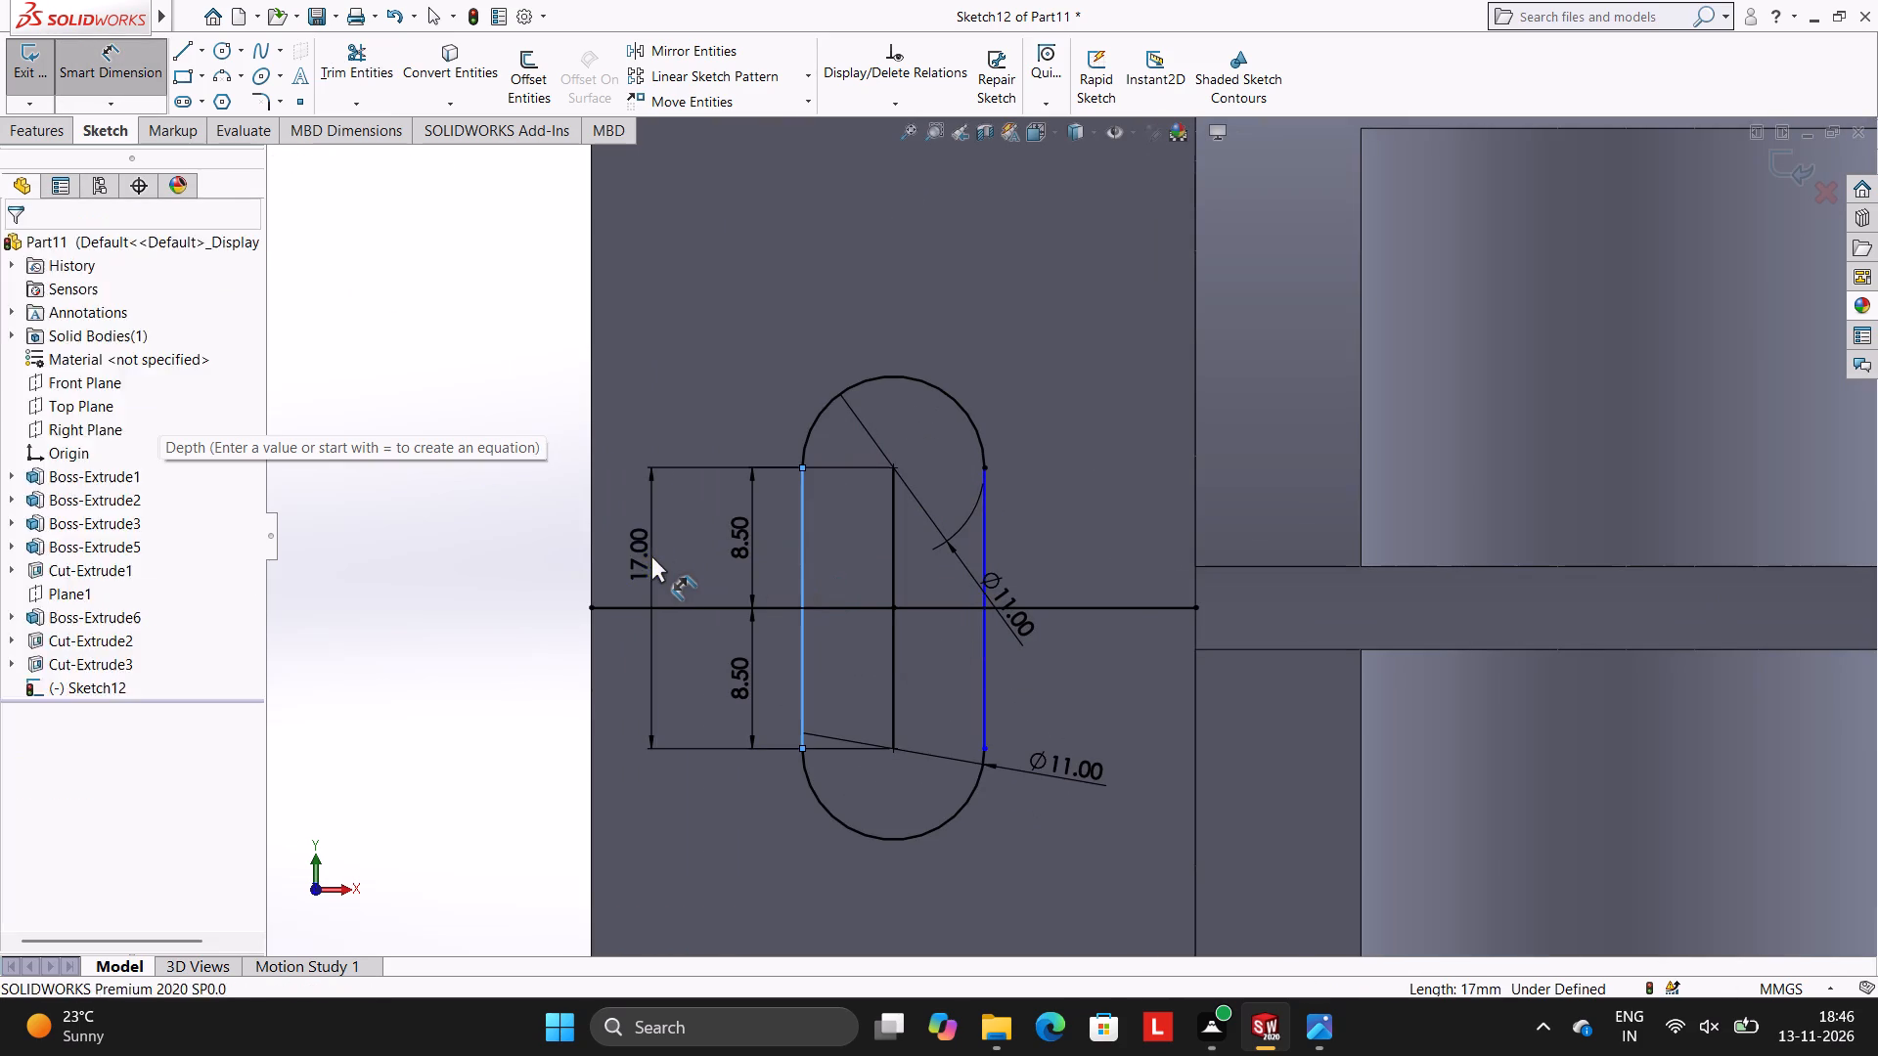
left_click(567, 522)
left_click(679, 362)
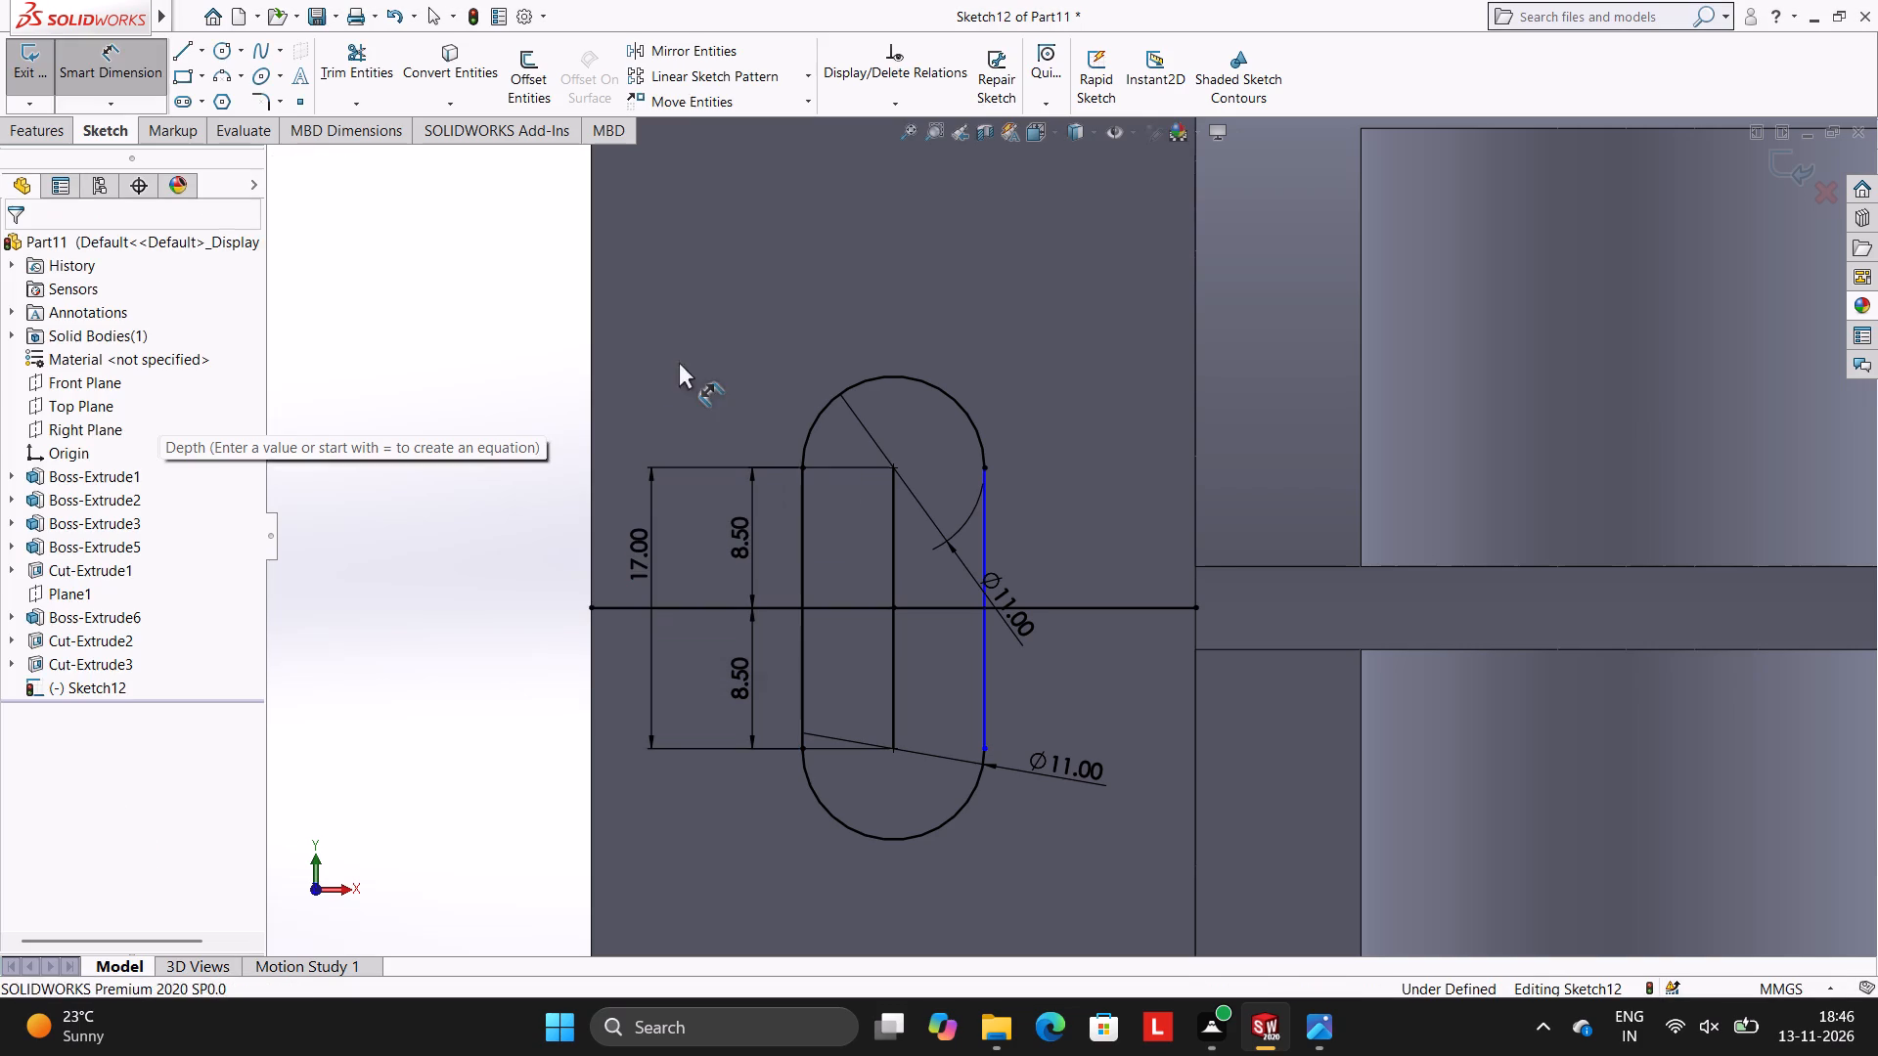
left_click(987, 507)
left_click(1096, 514)
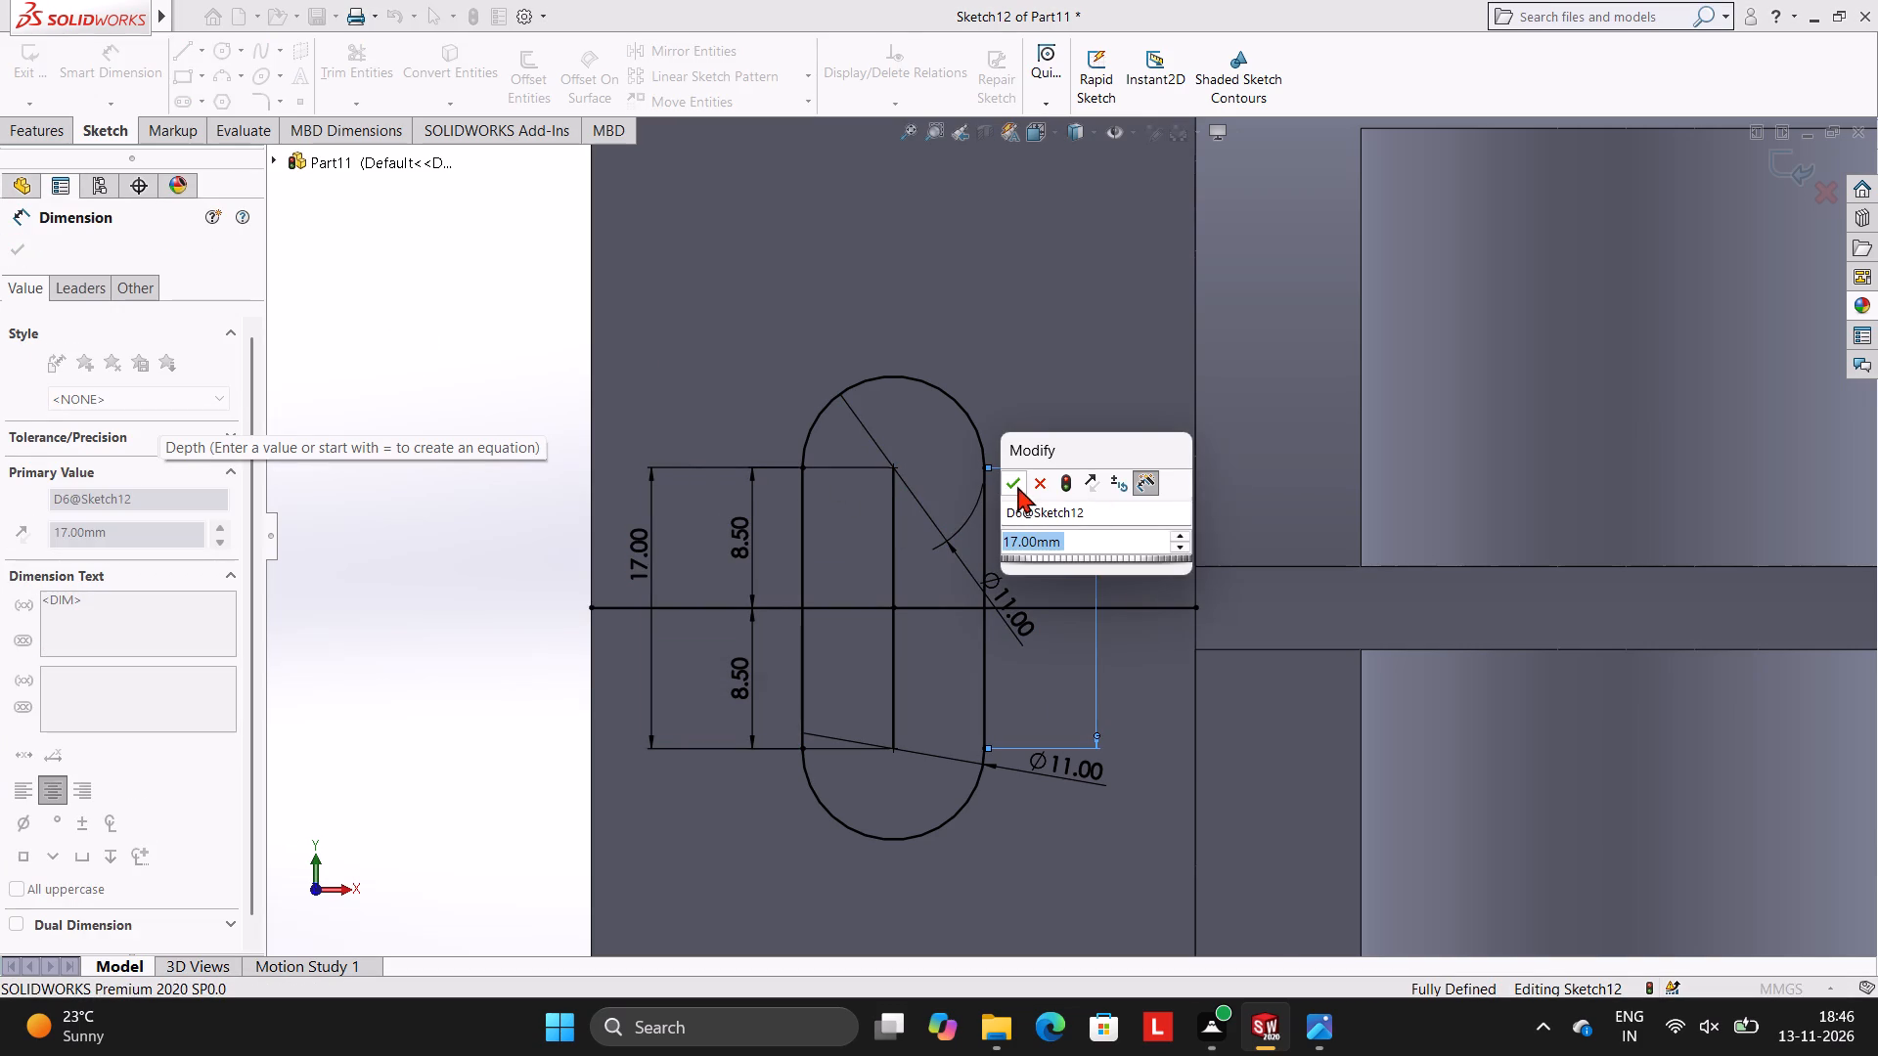
left_click(1015, 486)
left_click(1031, 396)
Cut-extrude both halves of the slot profile through the base with a blind depth of 90 mm.
scroll(1086, 574, "up", 6)
scroll(1141, 590, "down", 2)
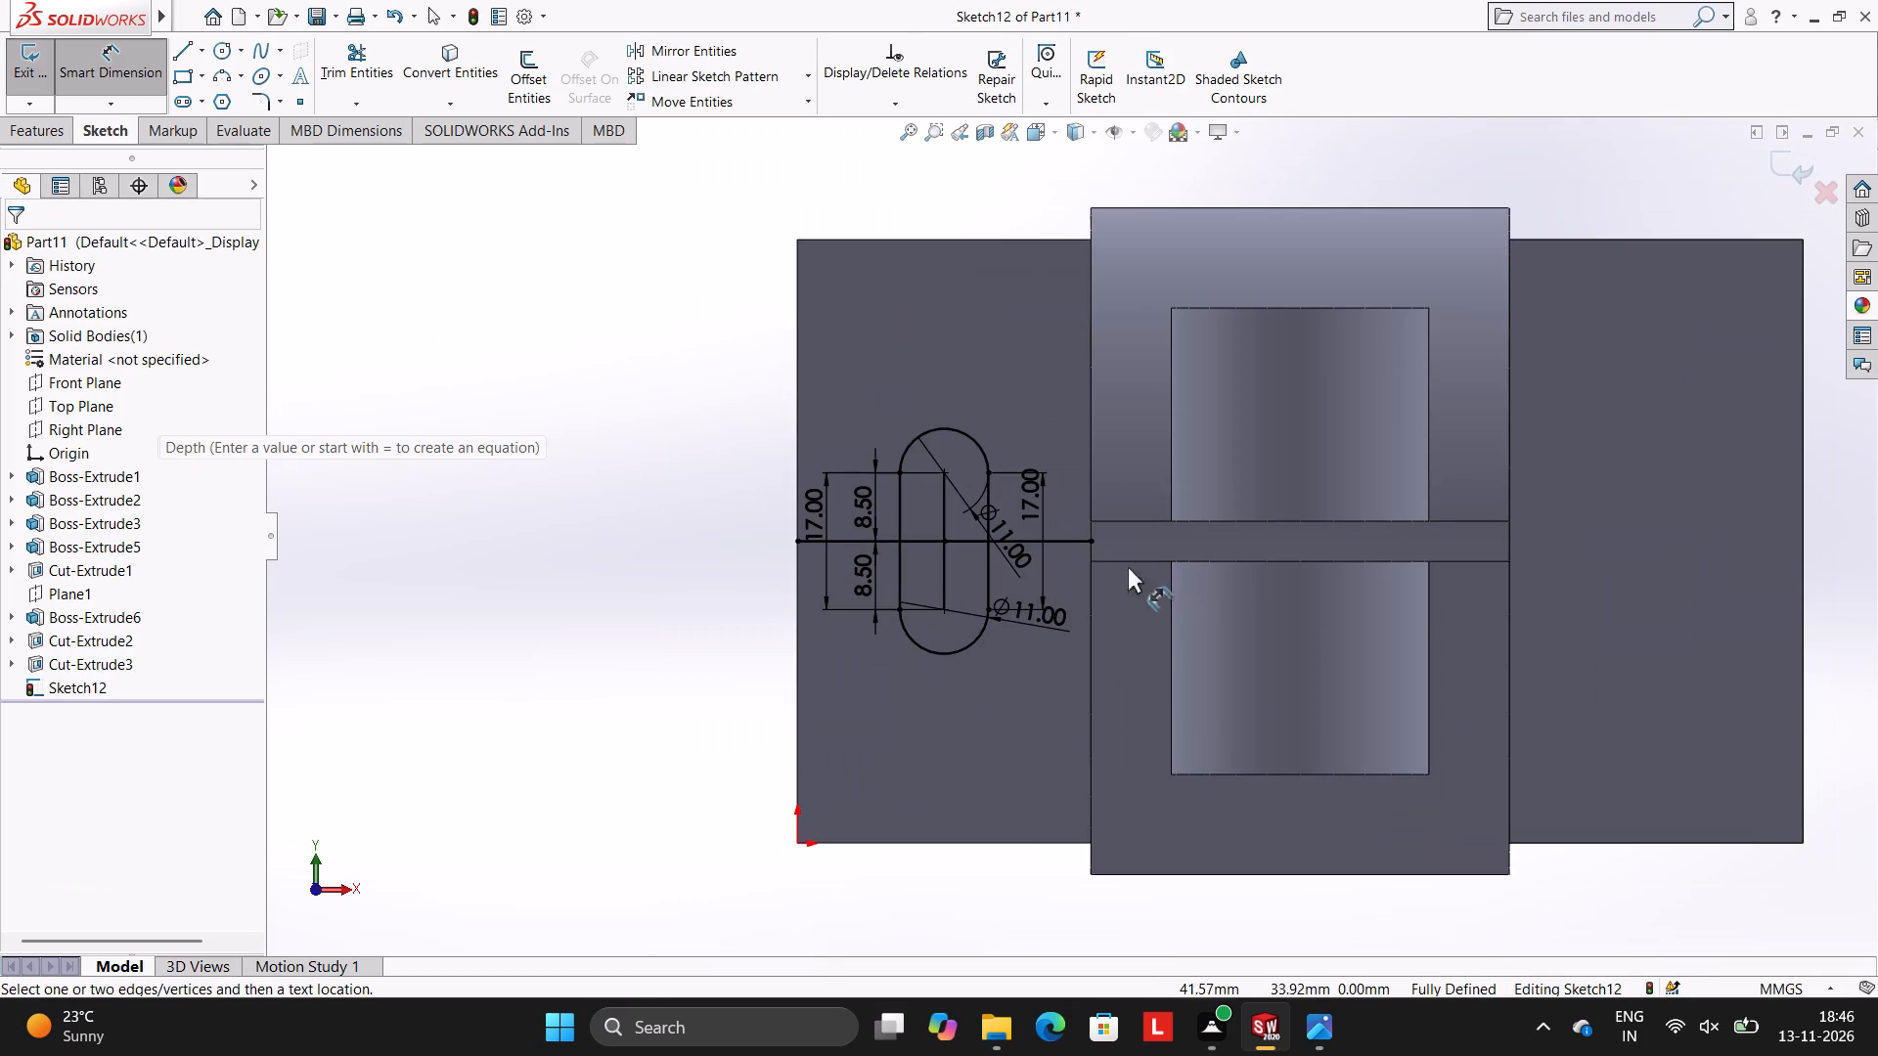
scroll(1138, 575, "up", 2)
scroll(1138, 575, "down", 3)
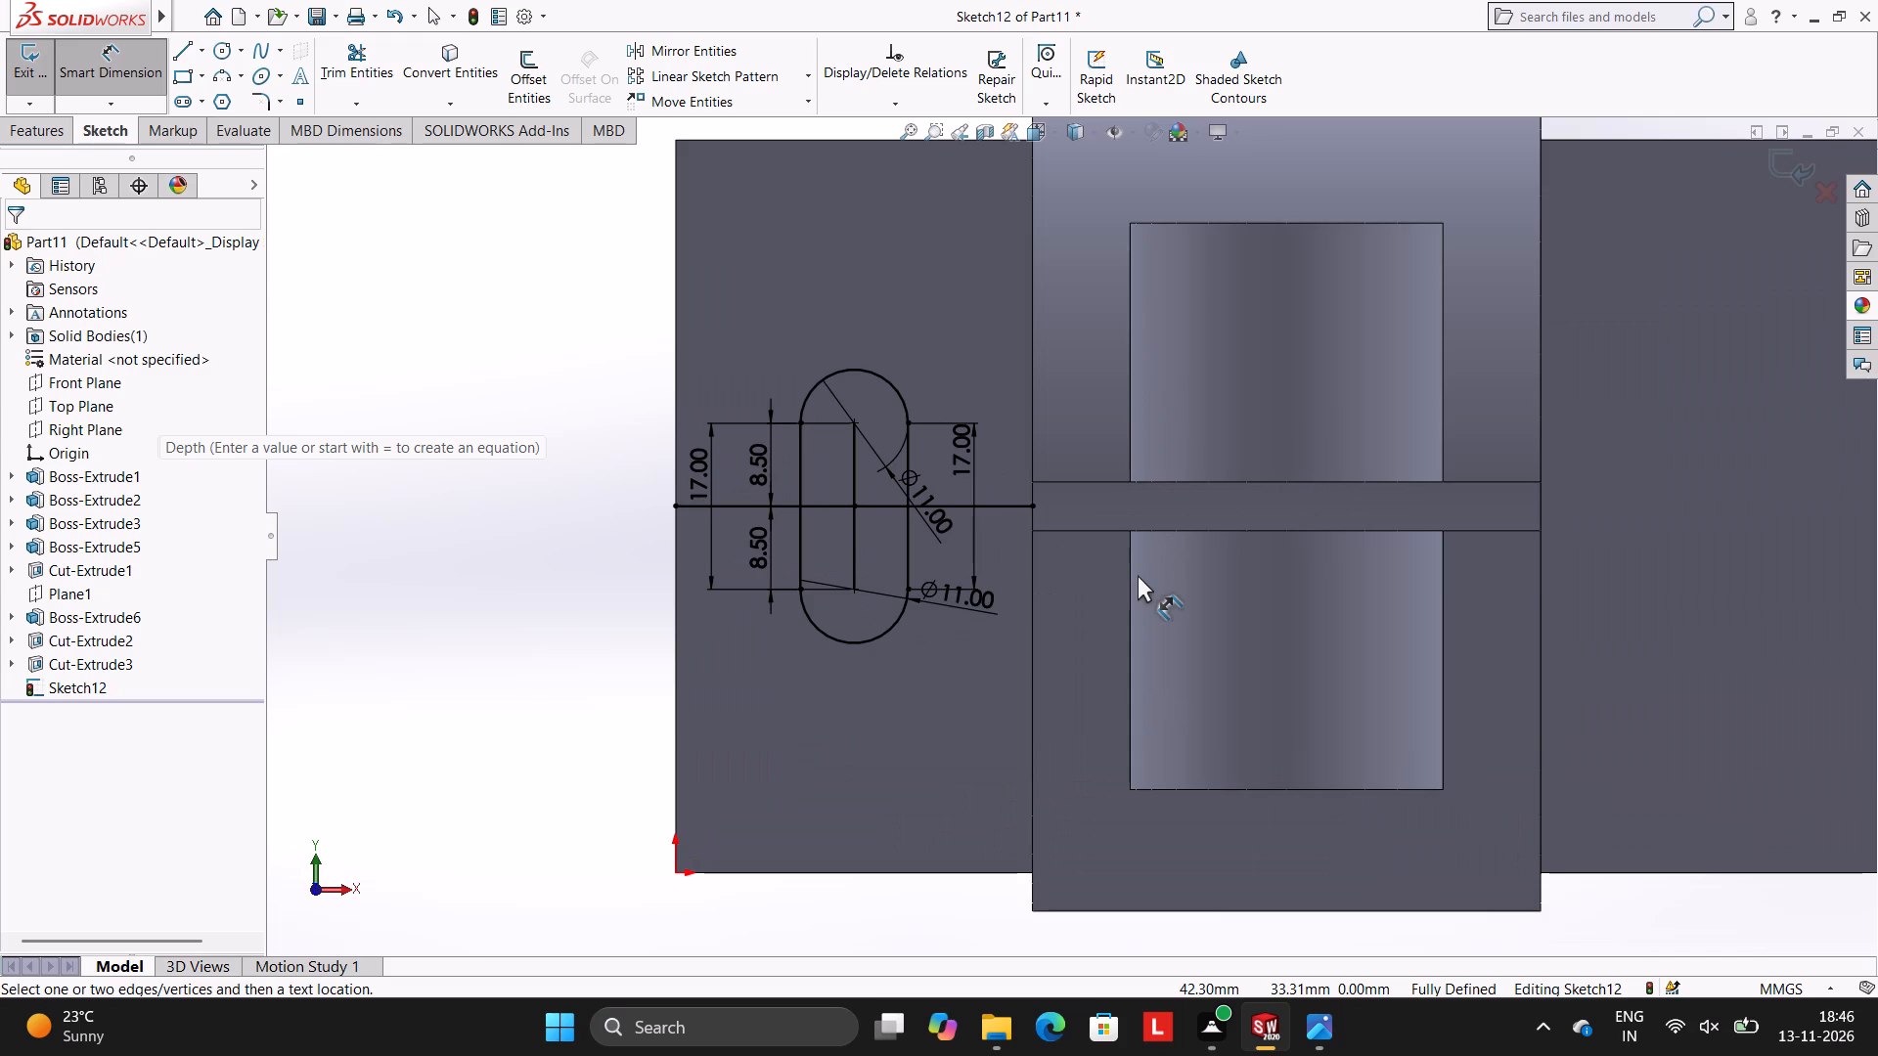
scroll(1065, 418, "up", 2)
scroll(1145, 466, "down", 3)
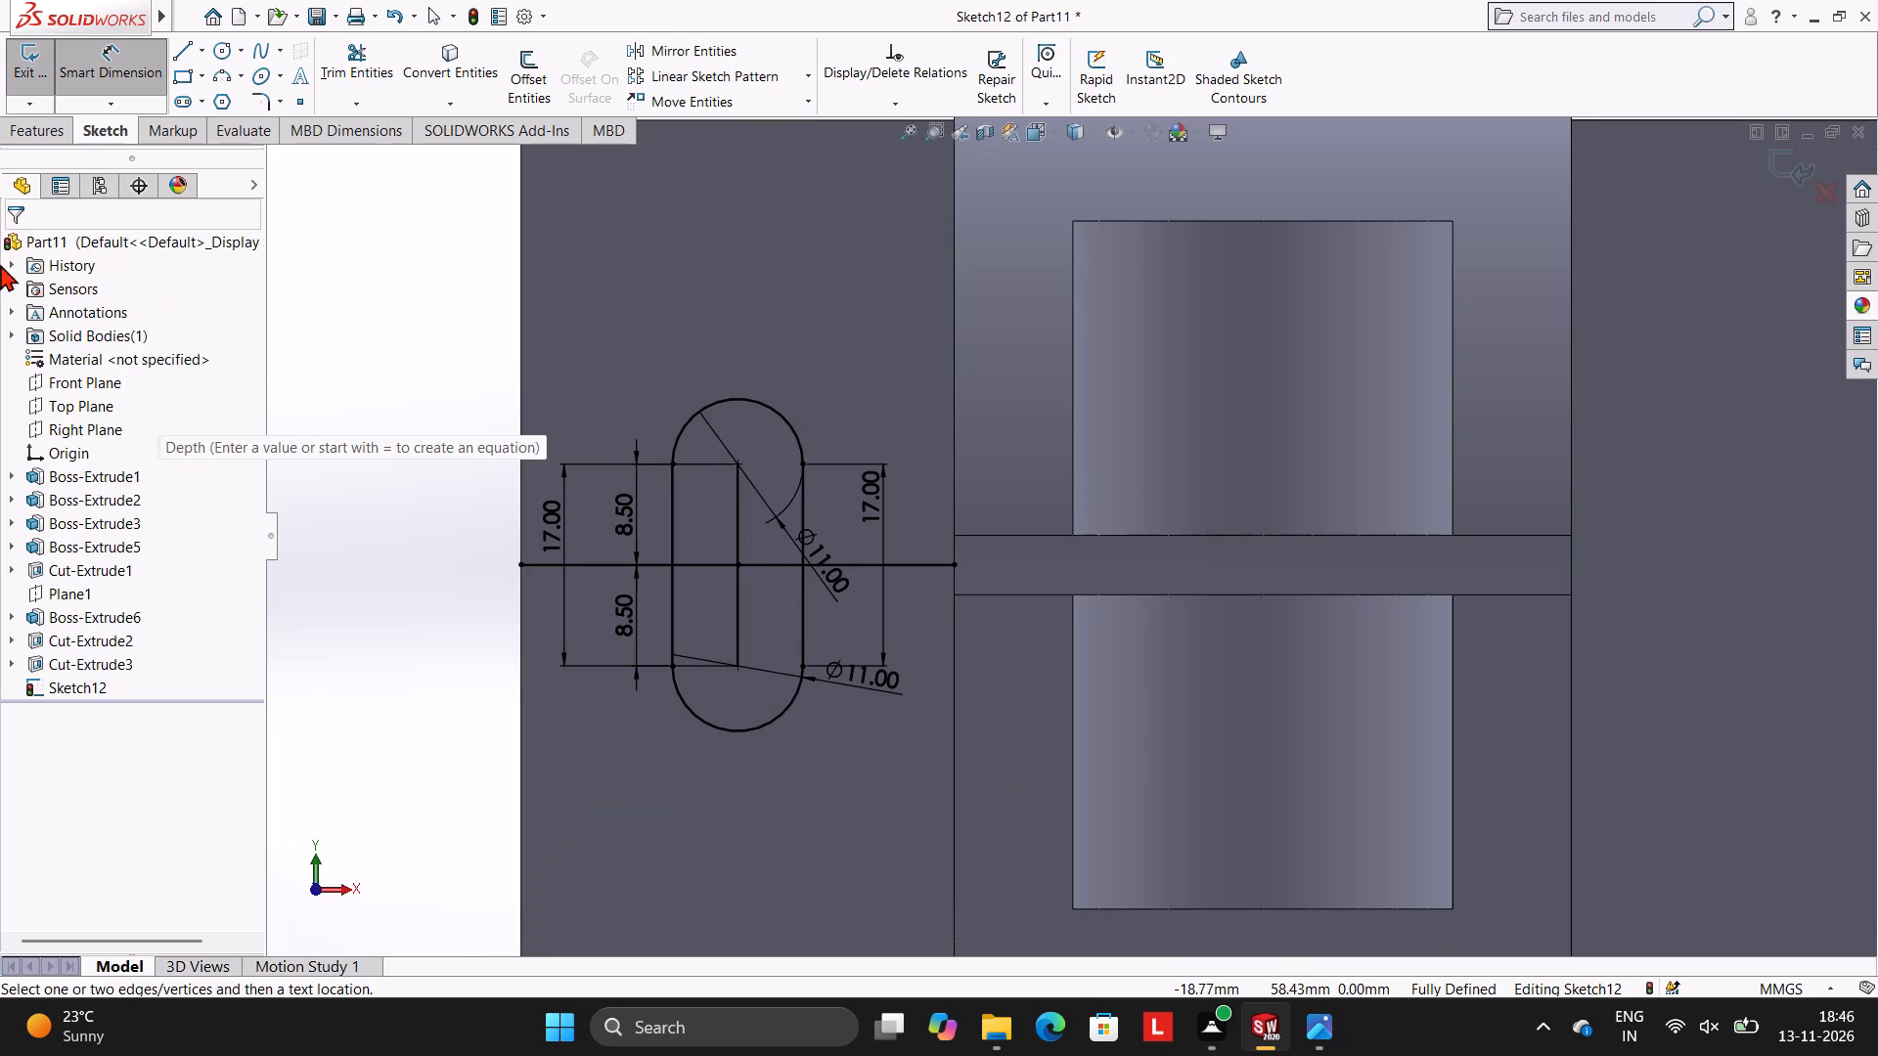
left_click(34, 140)
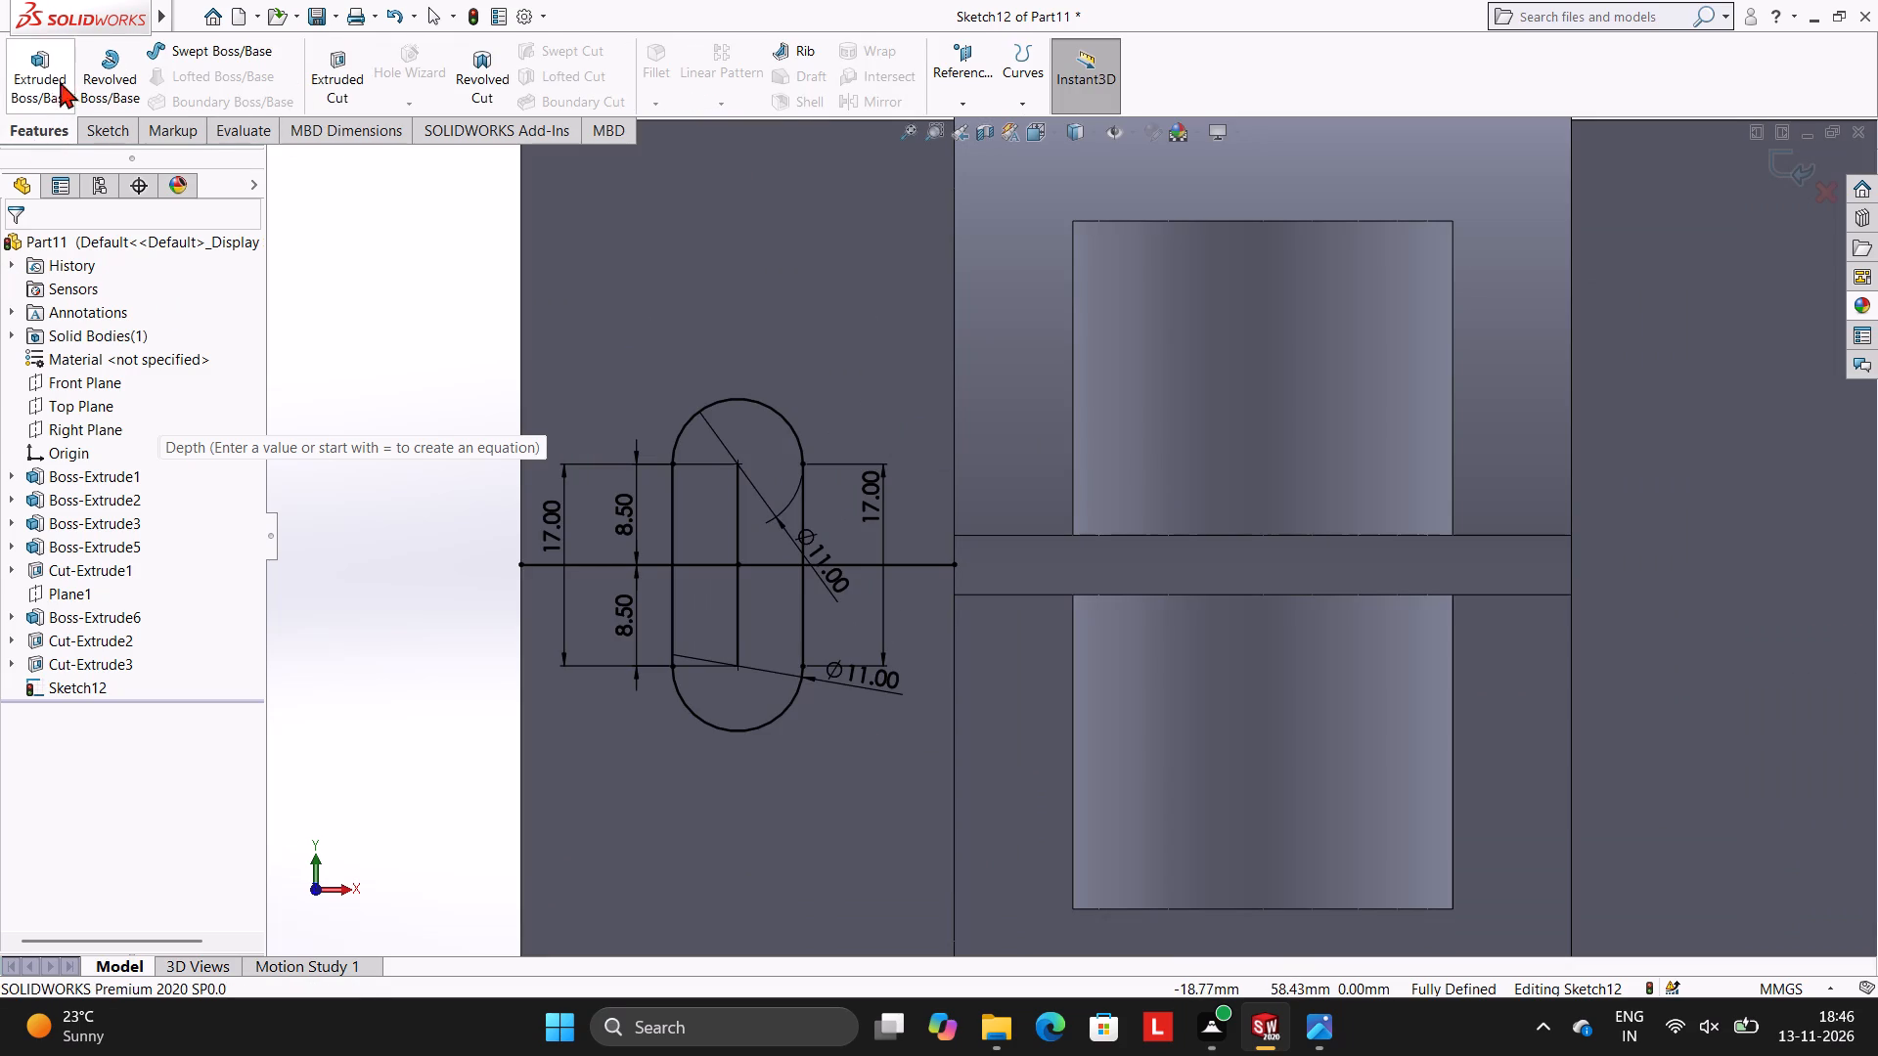
left_click(337, 74)
left_click(709, 472)
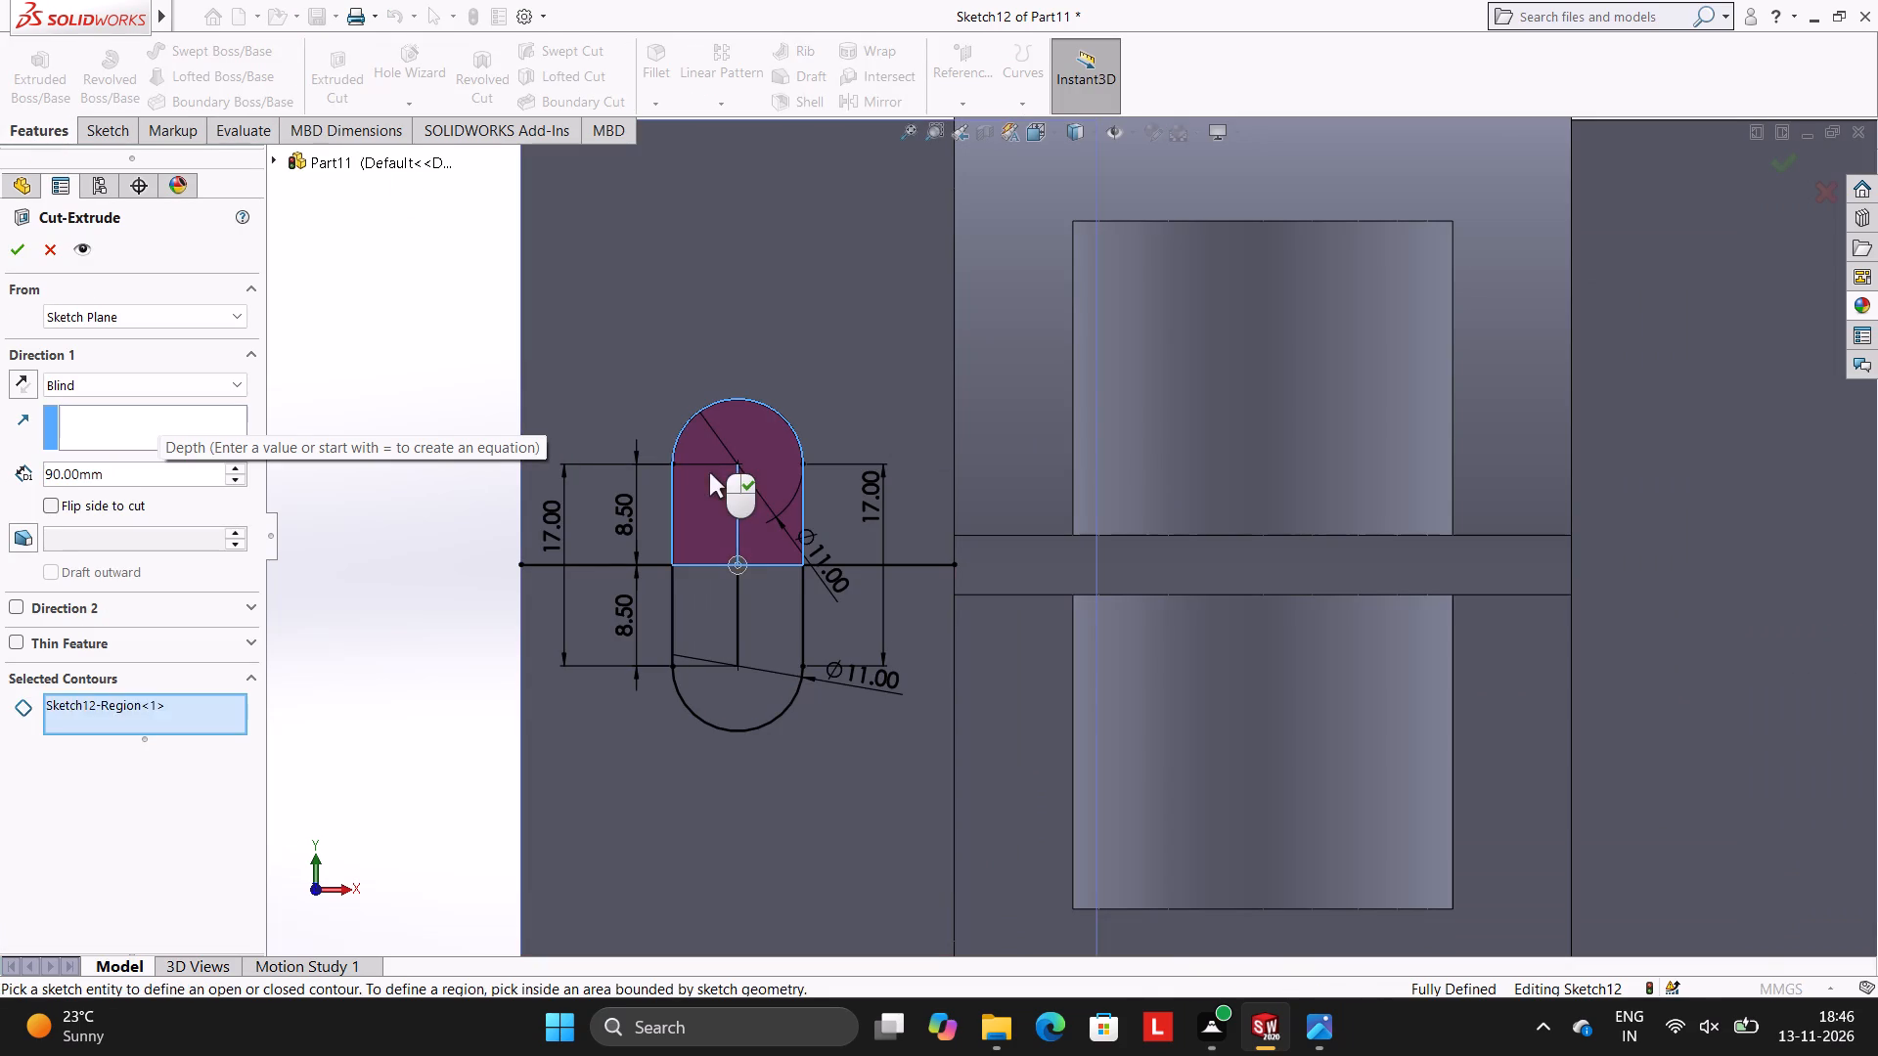
left_click(754, 597)
scroll(1079, 528, "up", 3)
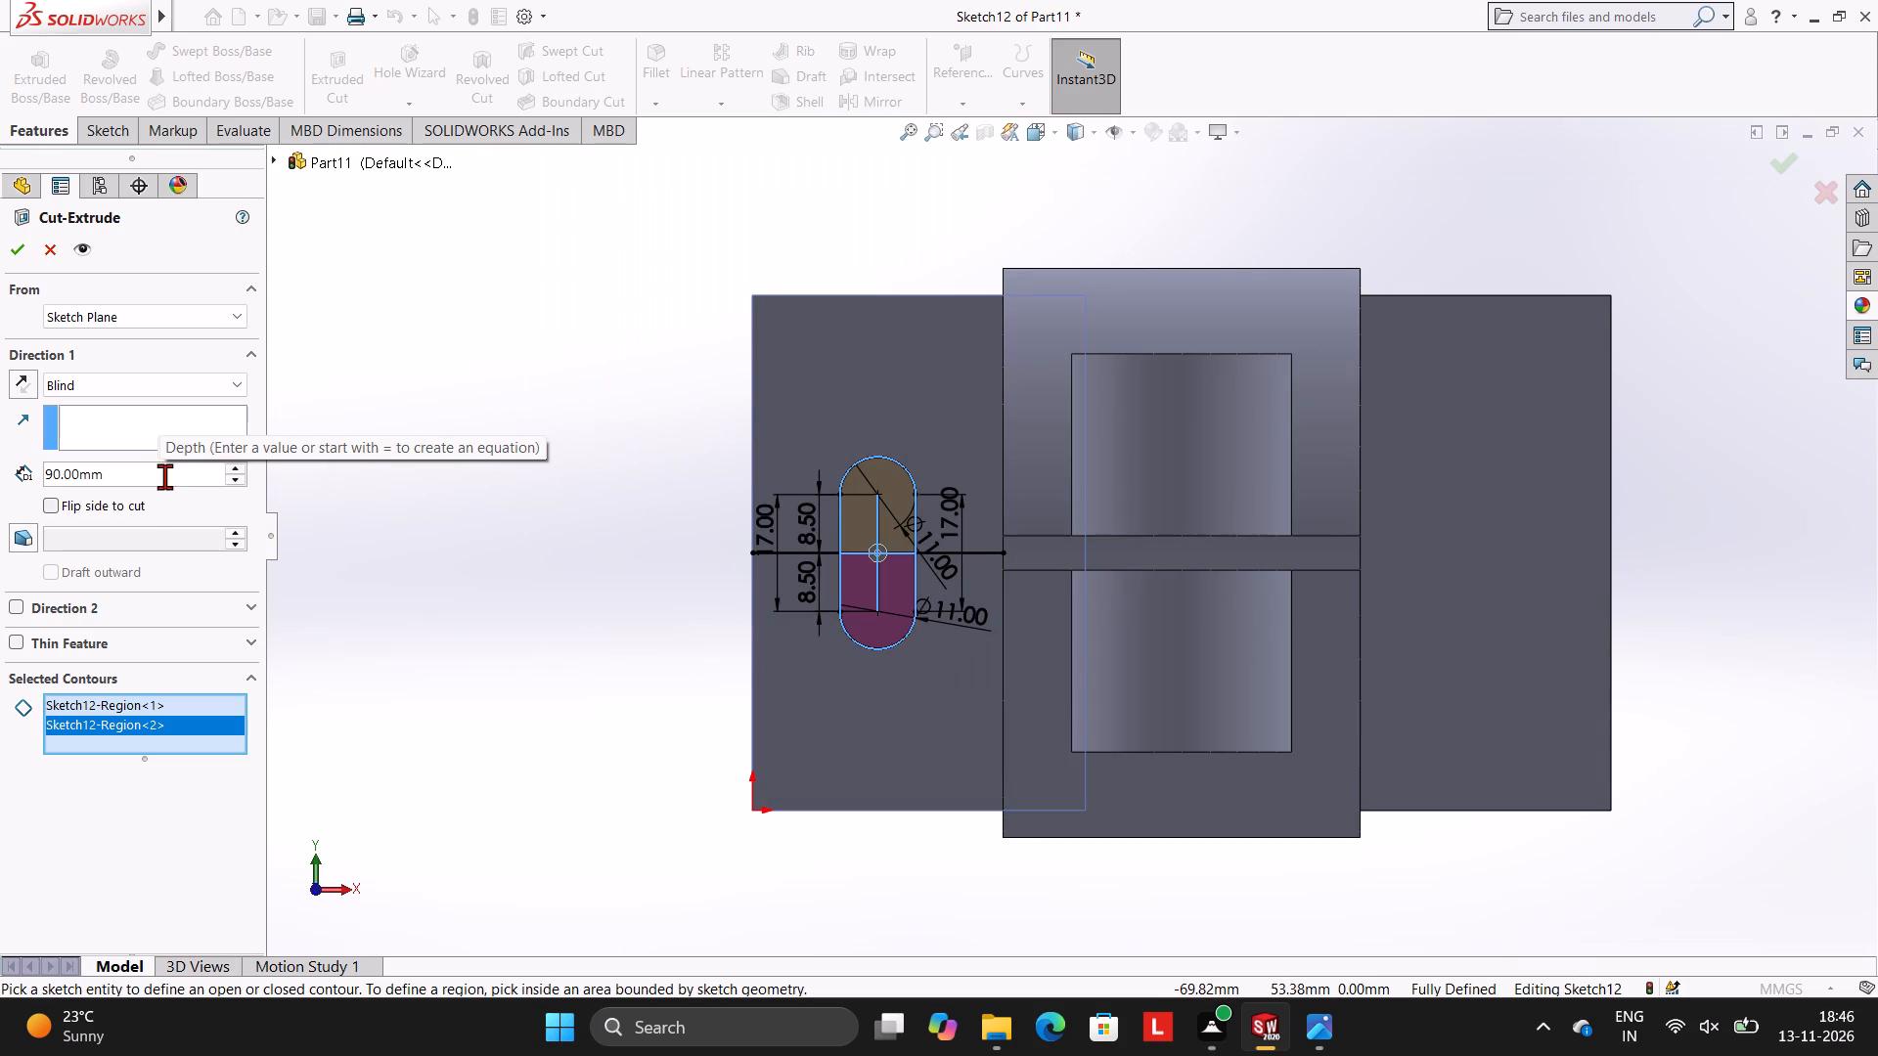
left_click(3, 242)
left_click(566, 326)
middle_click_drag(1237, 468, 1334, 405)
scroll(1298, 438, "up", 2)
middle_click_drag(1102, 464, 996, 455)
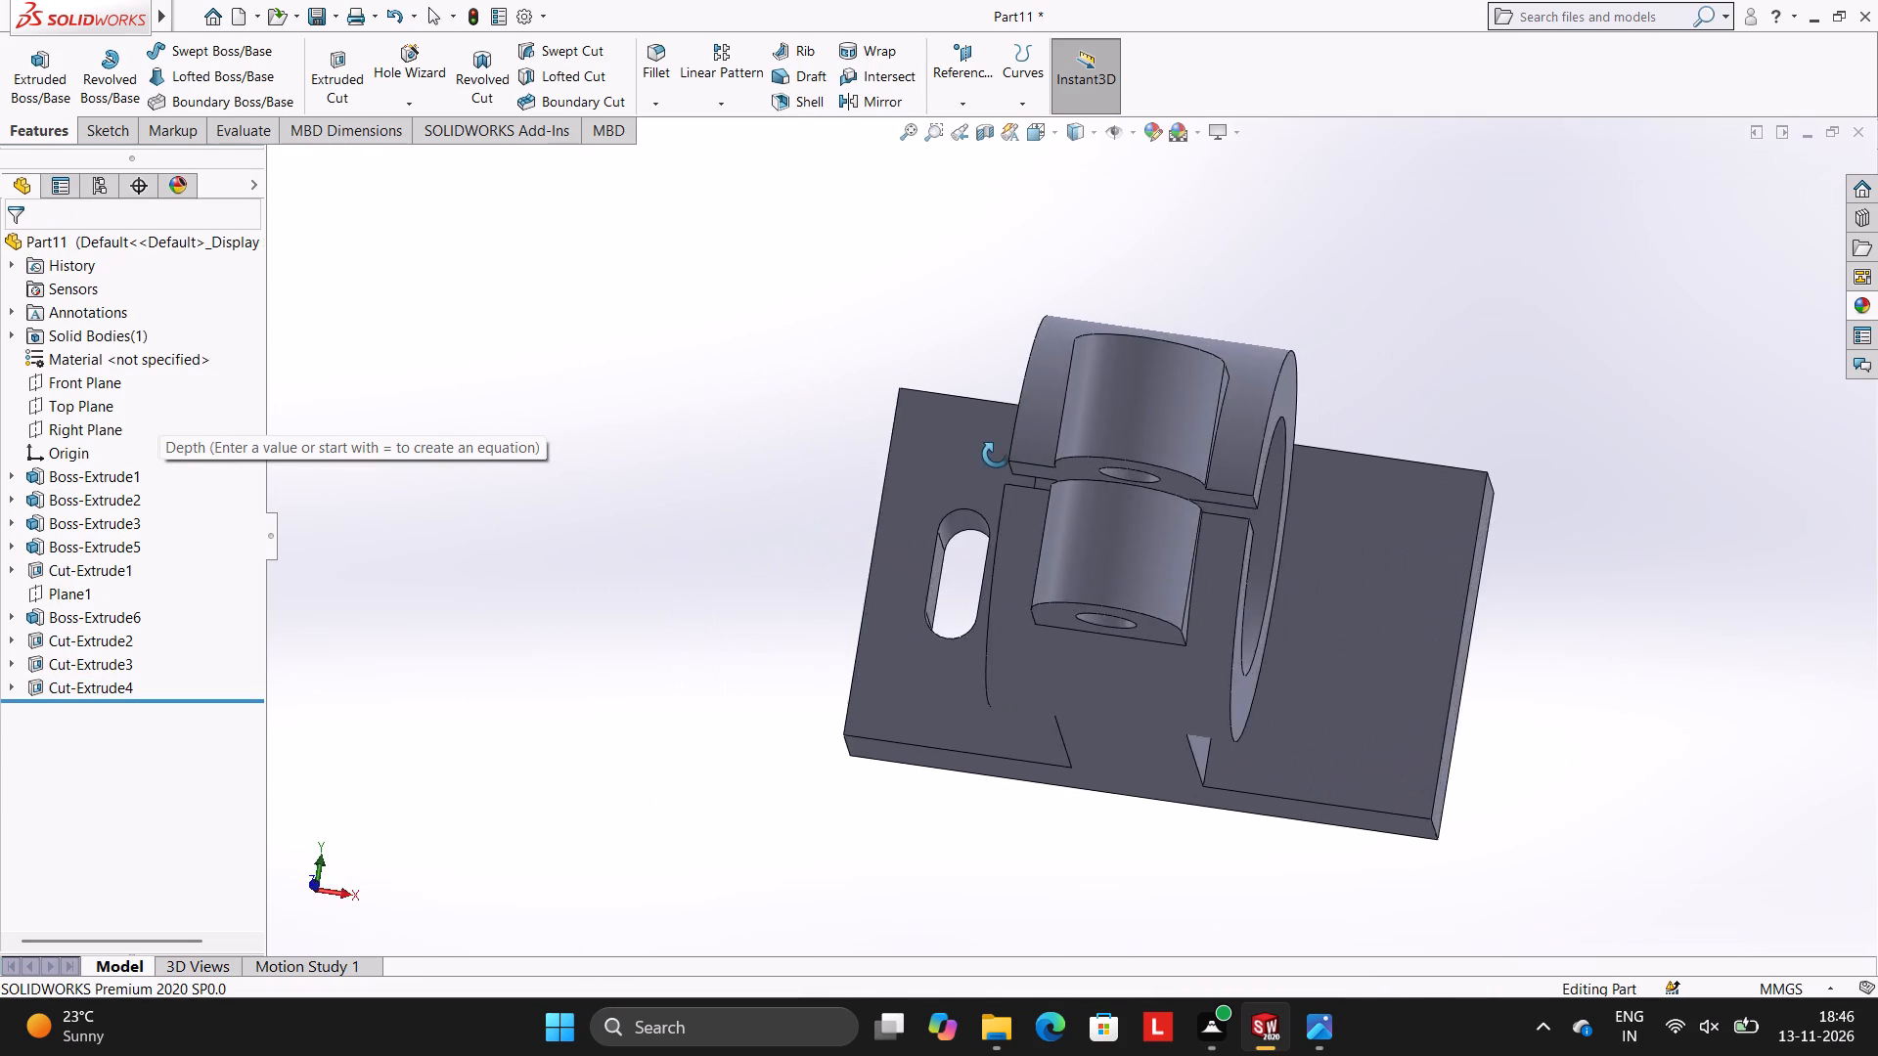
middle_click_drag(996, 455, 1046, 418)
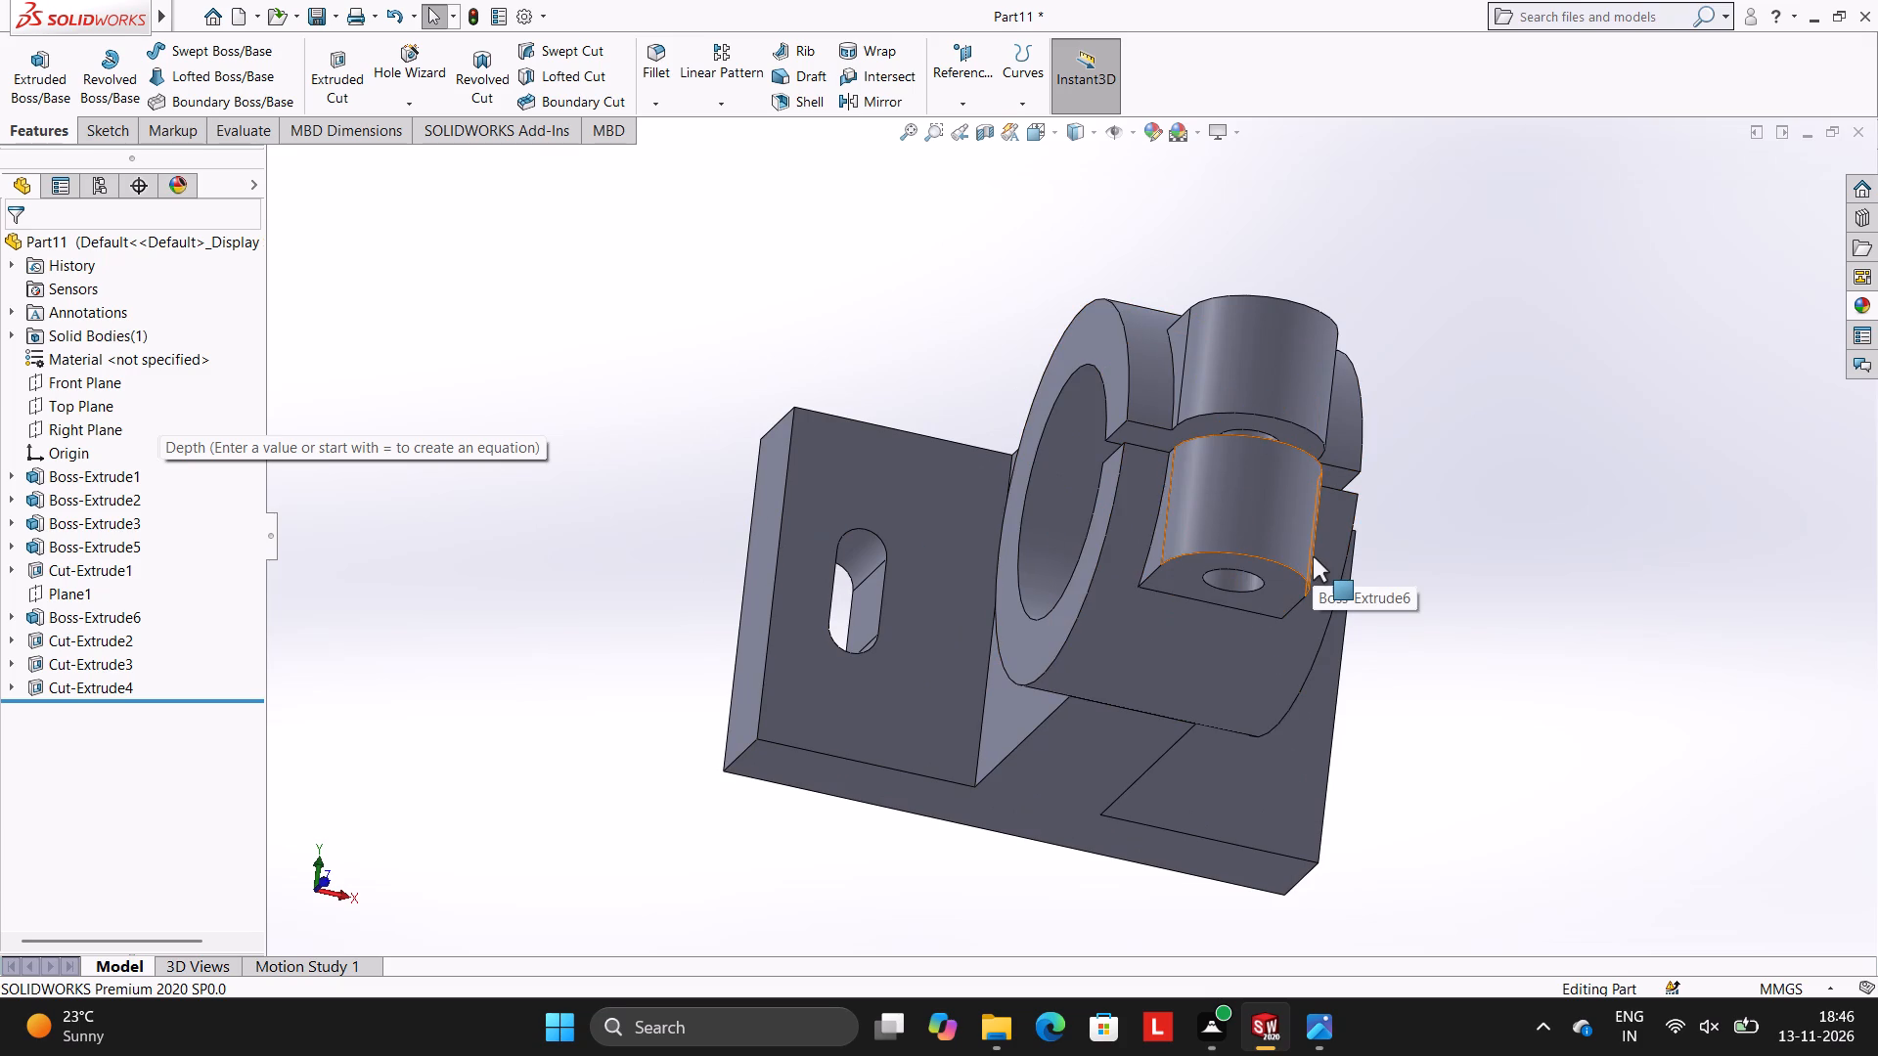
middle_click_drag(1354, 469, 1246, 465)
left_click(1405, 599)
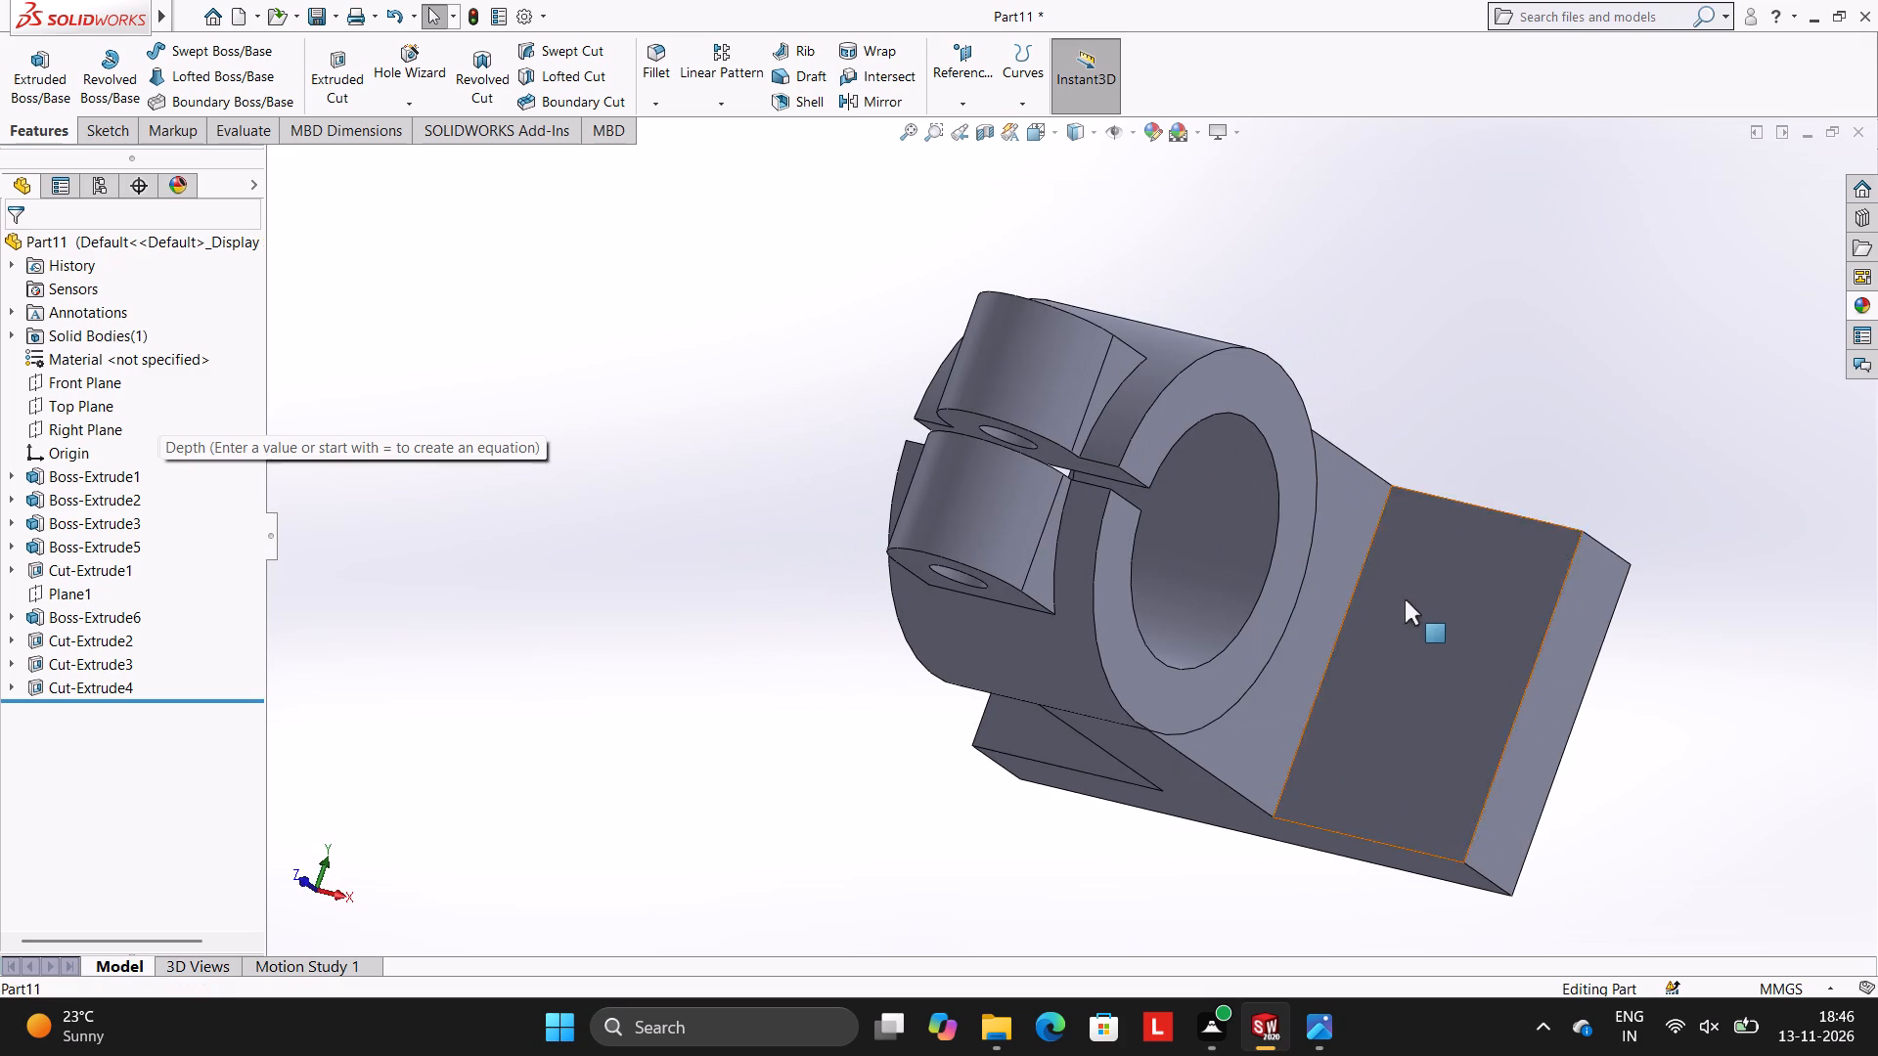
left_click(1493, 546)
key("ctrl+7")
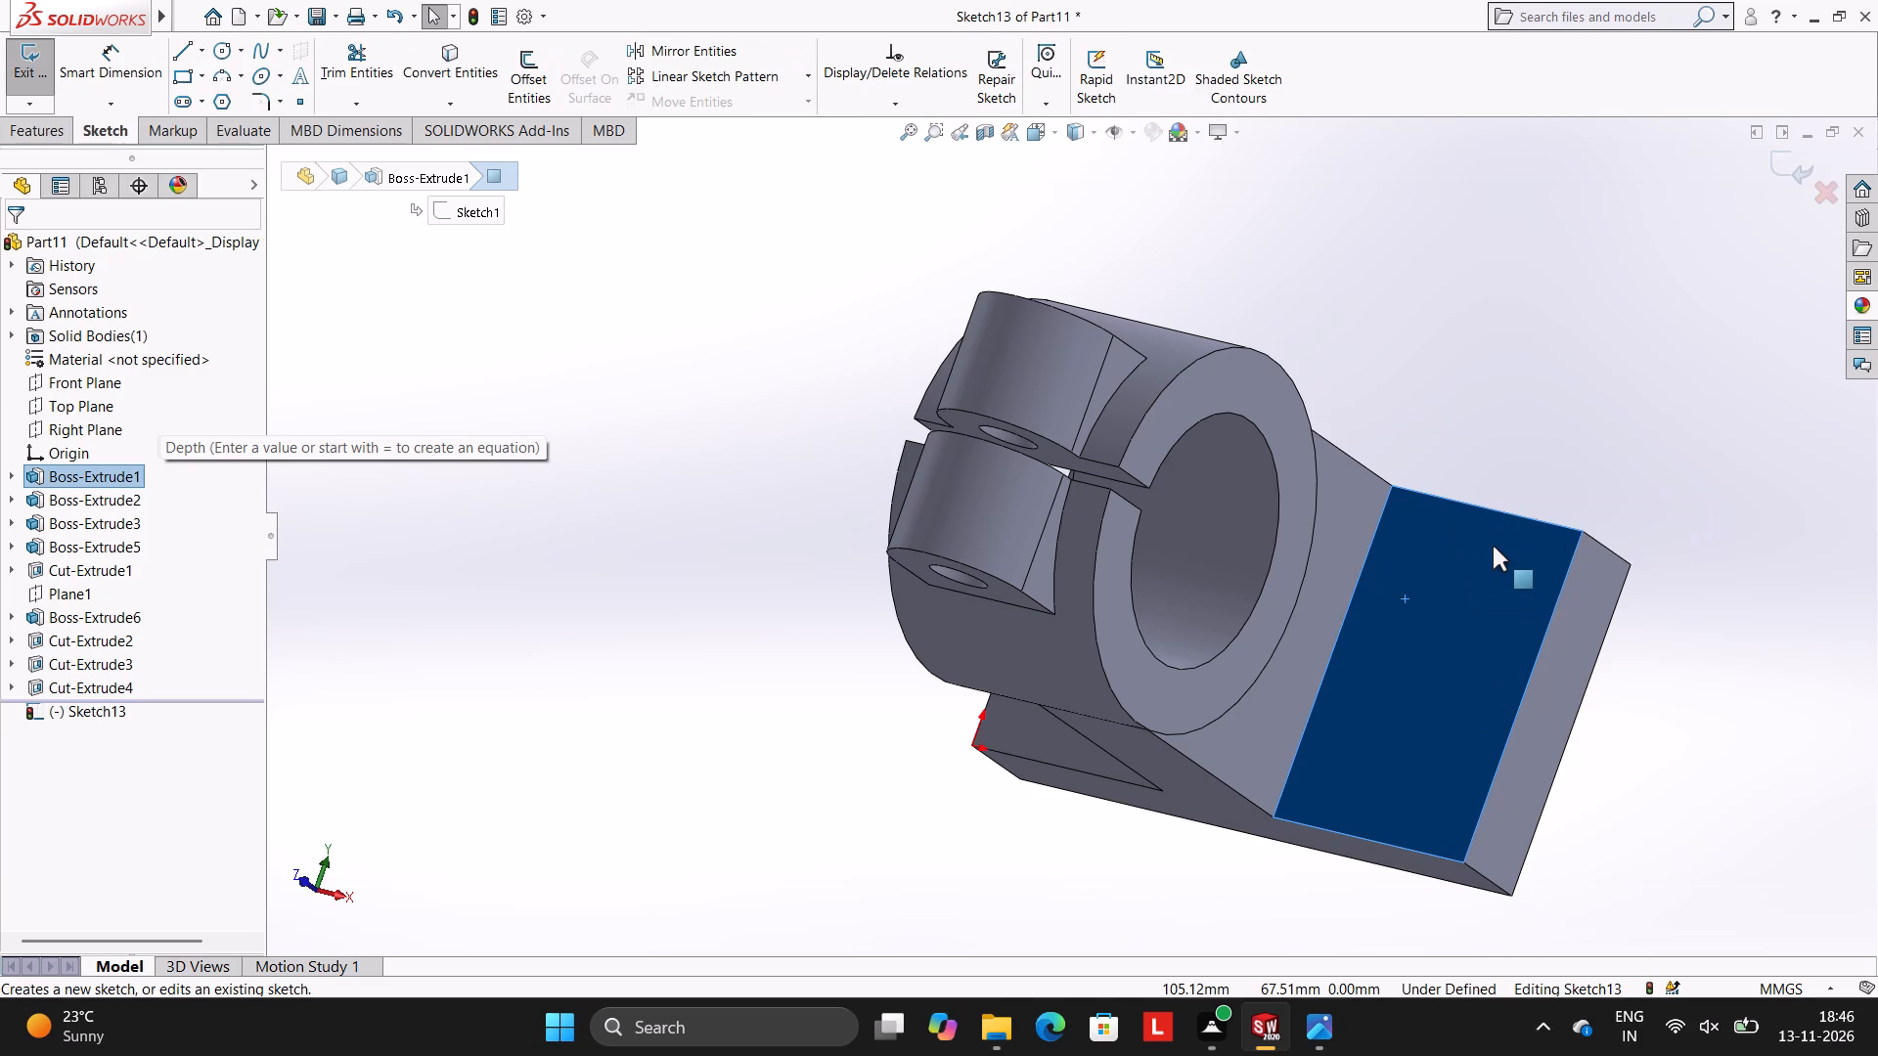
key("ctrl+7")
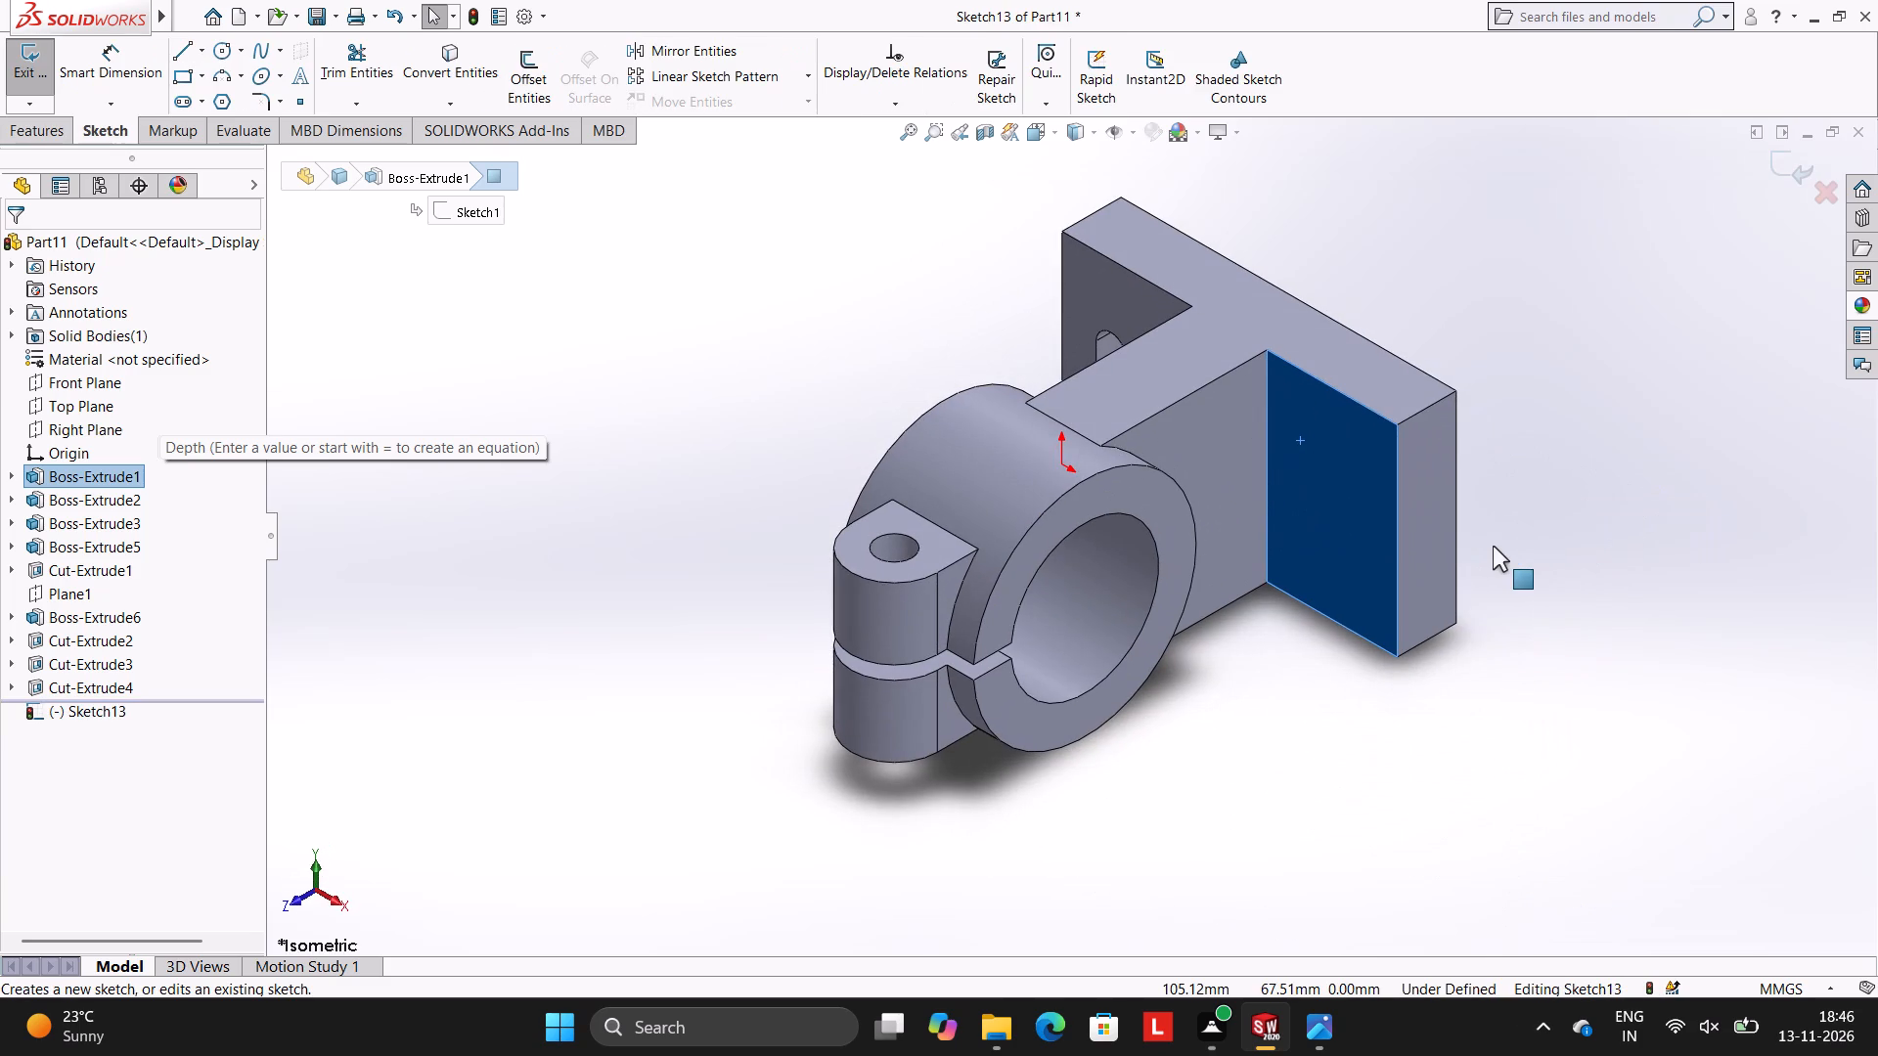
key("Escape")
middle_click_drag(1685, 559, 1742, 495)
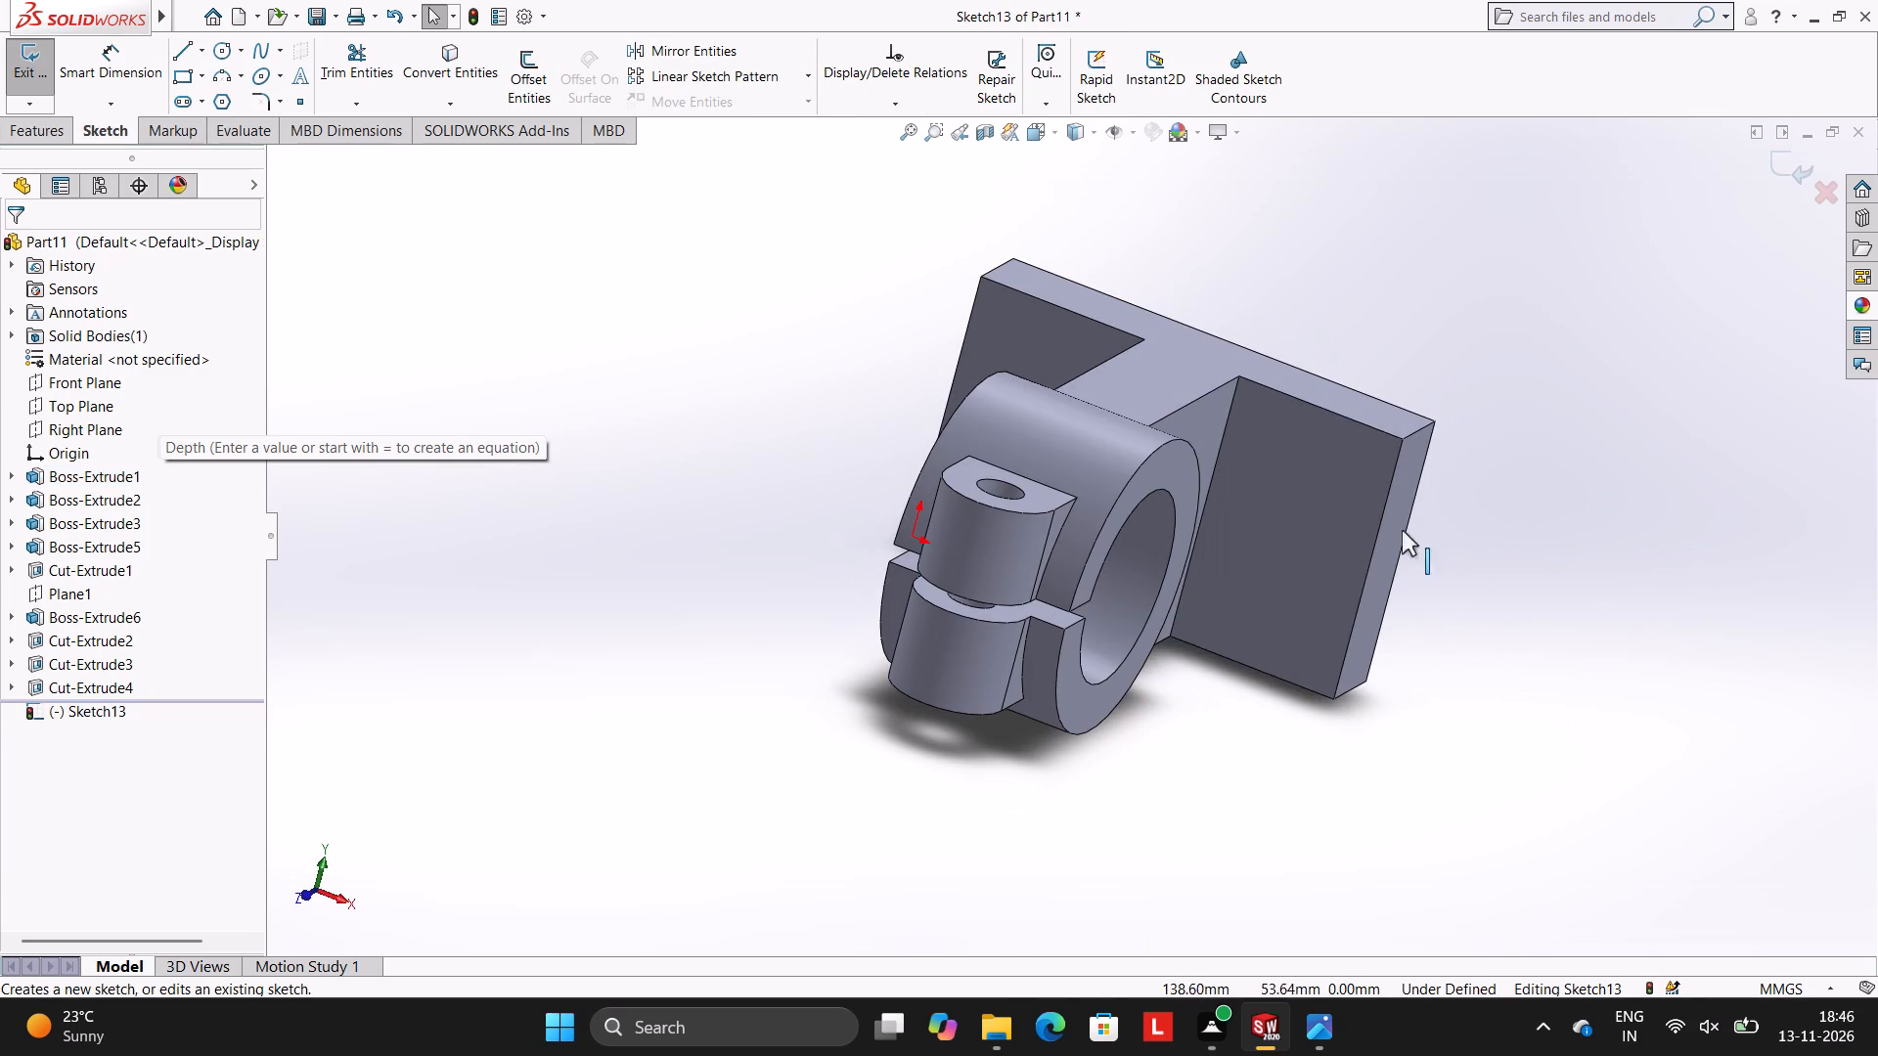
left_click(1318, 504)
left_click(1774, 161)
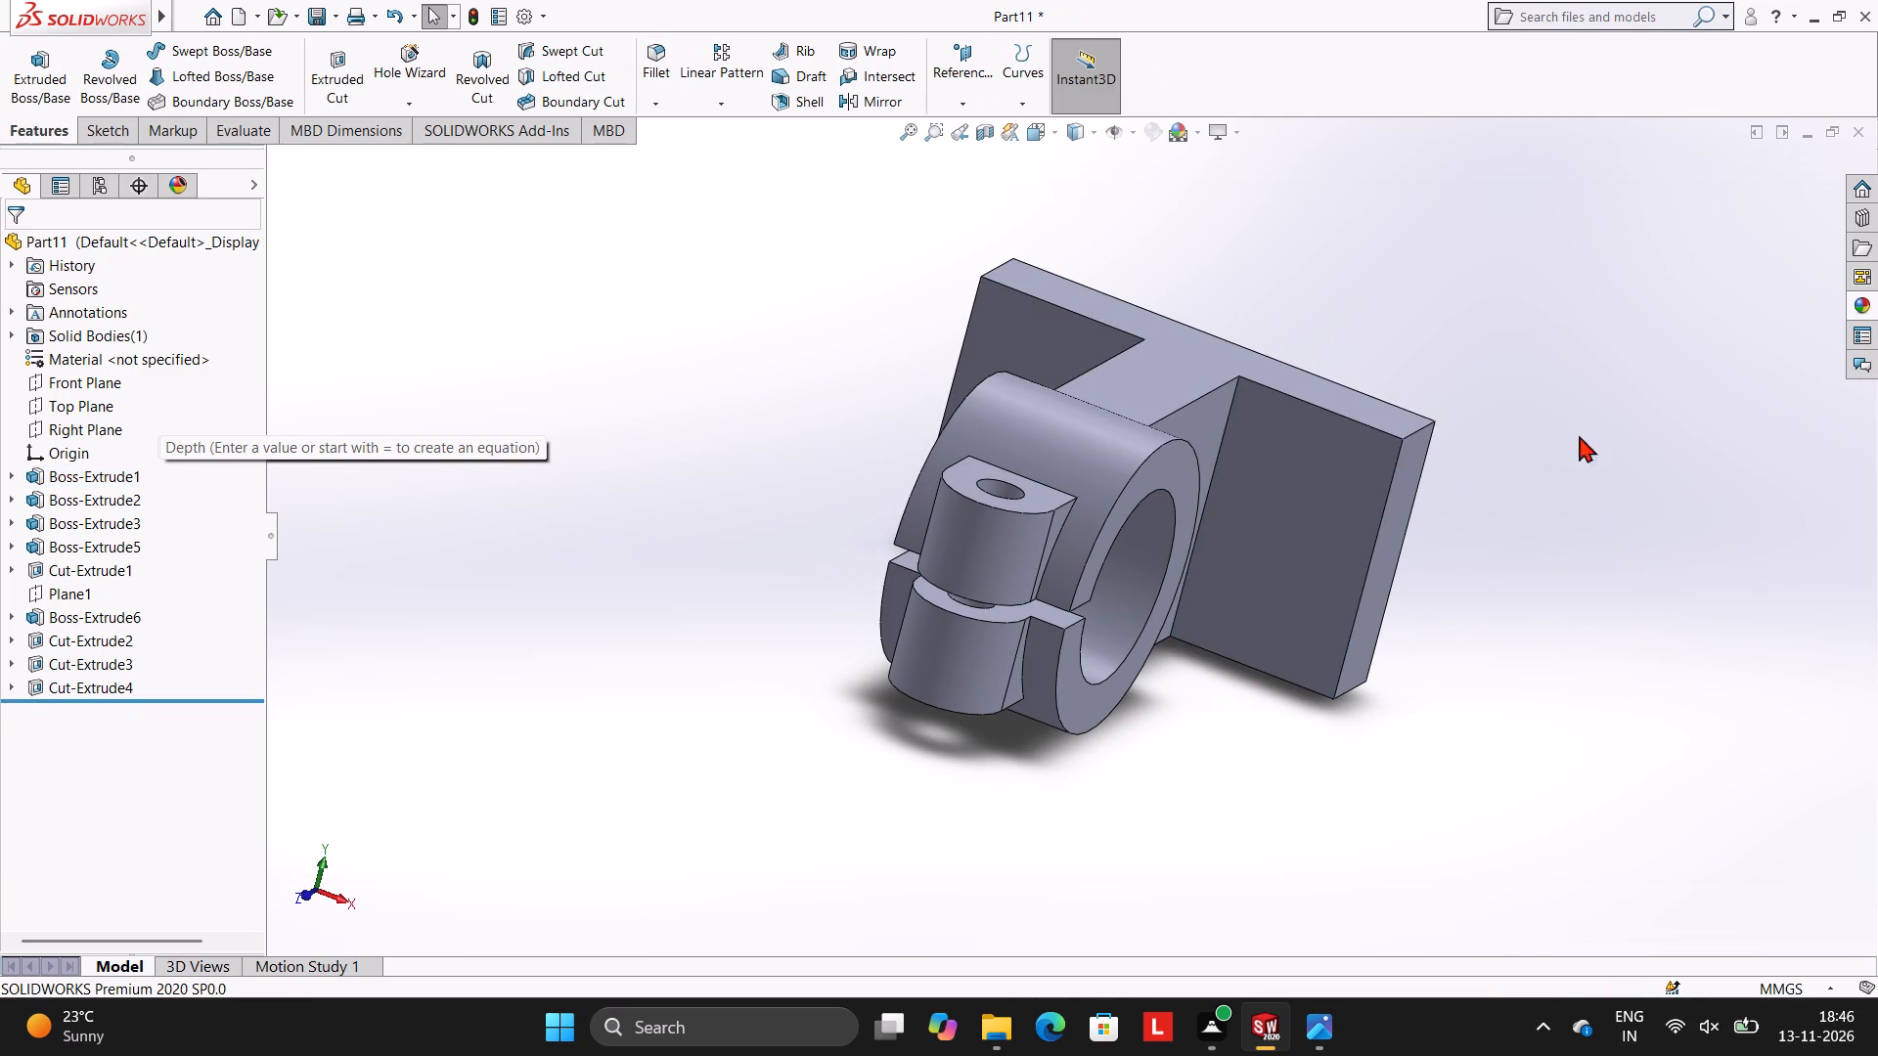
Start a sketch on the base's unslotted front face and draw a horizontal line from the outer edge's midpoint to the boss's side edge.
left_click(1332, 514)
left_click(1423, 462)
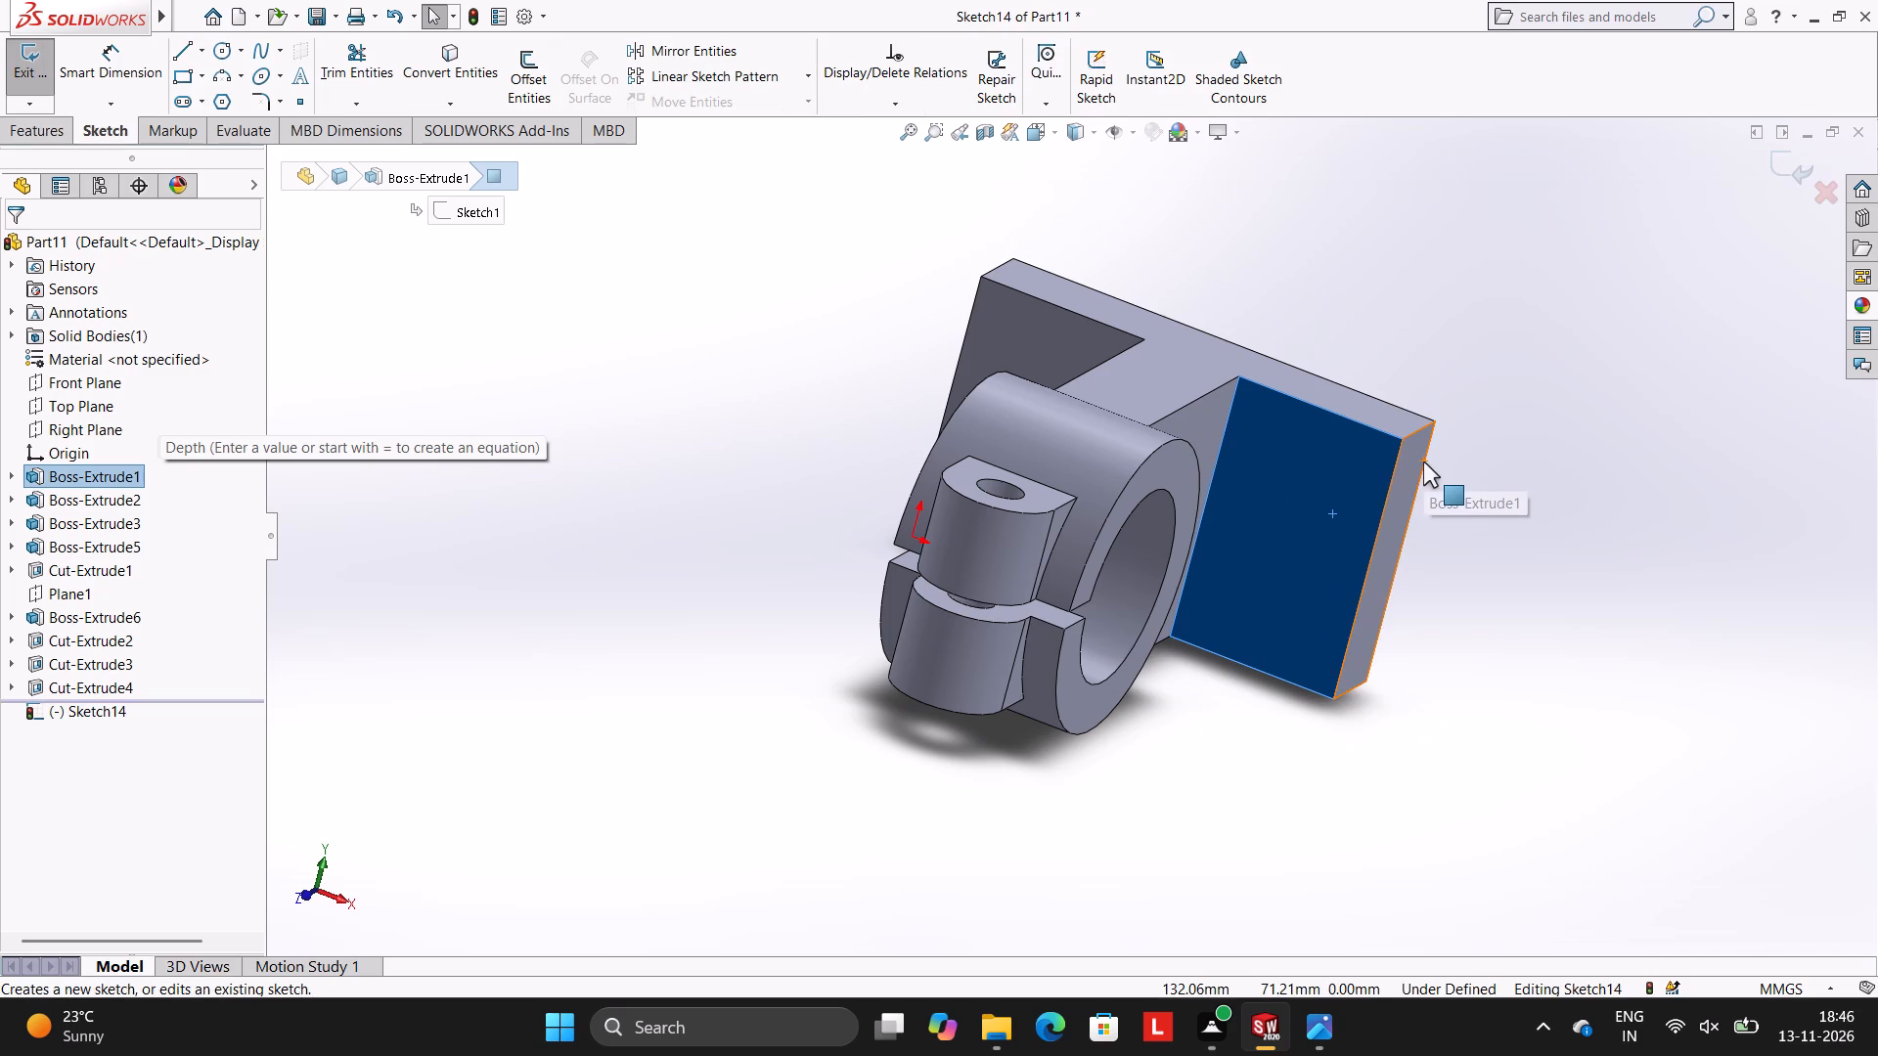
key("ctrl+8")
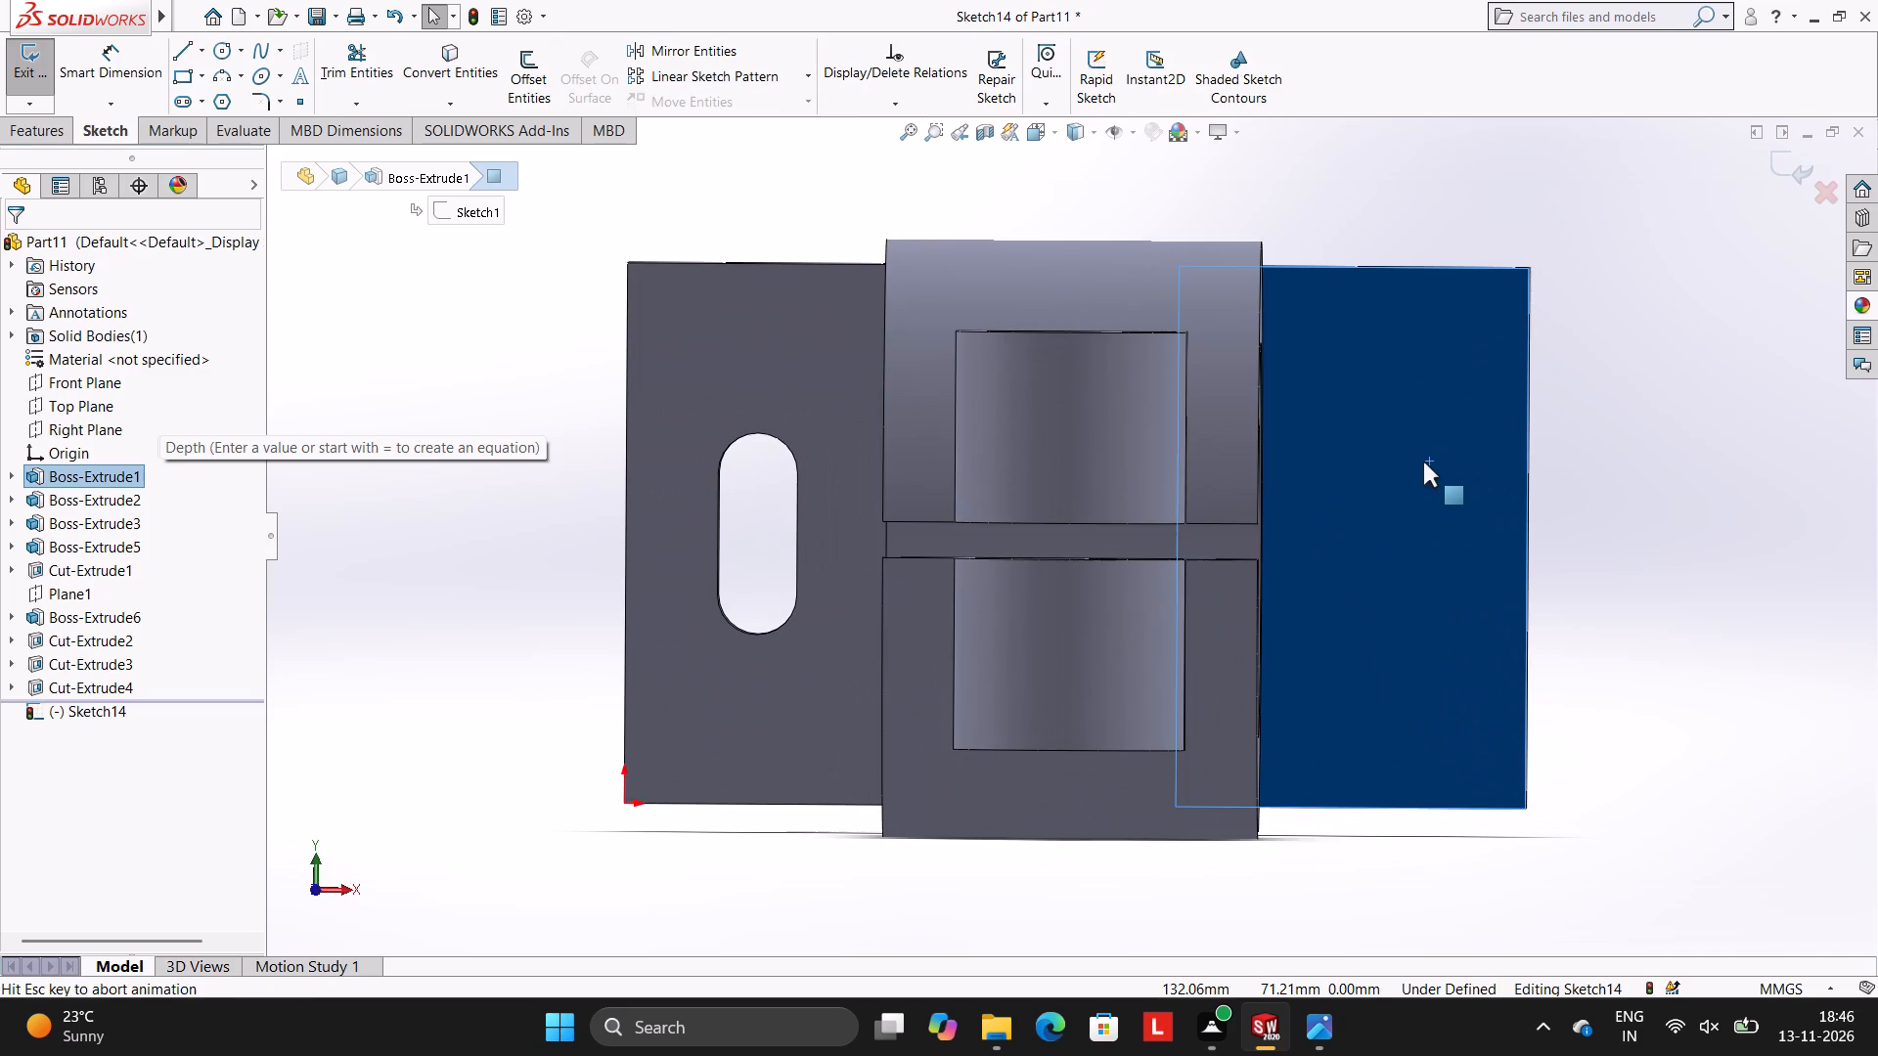
scroll(1486, 523, "up", 1)
scroll(1489, 516, "down", 1)
scroll(1500, 491, "up", 1)
scroll(1500, 491, "down", 1)
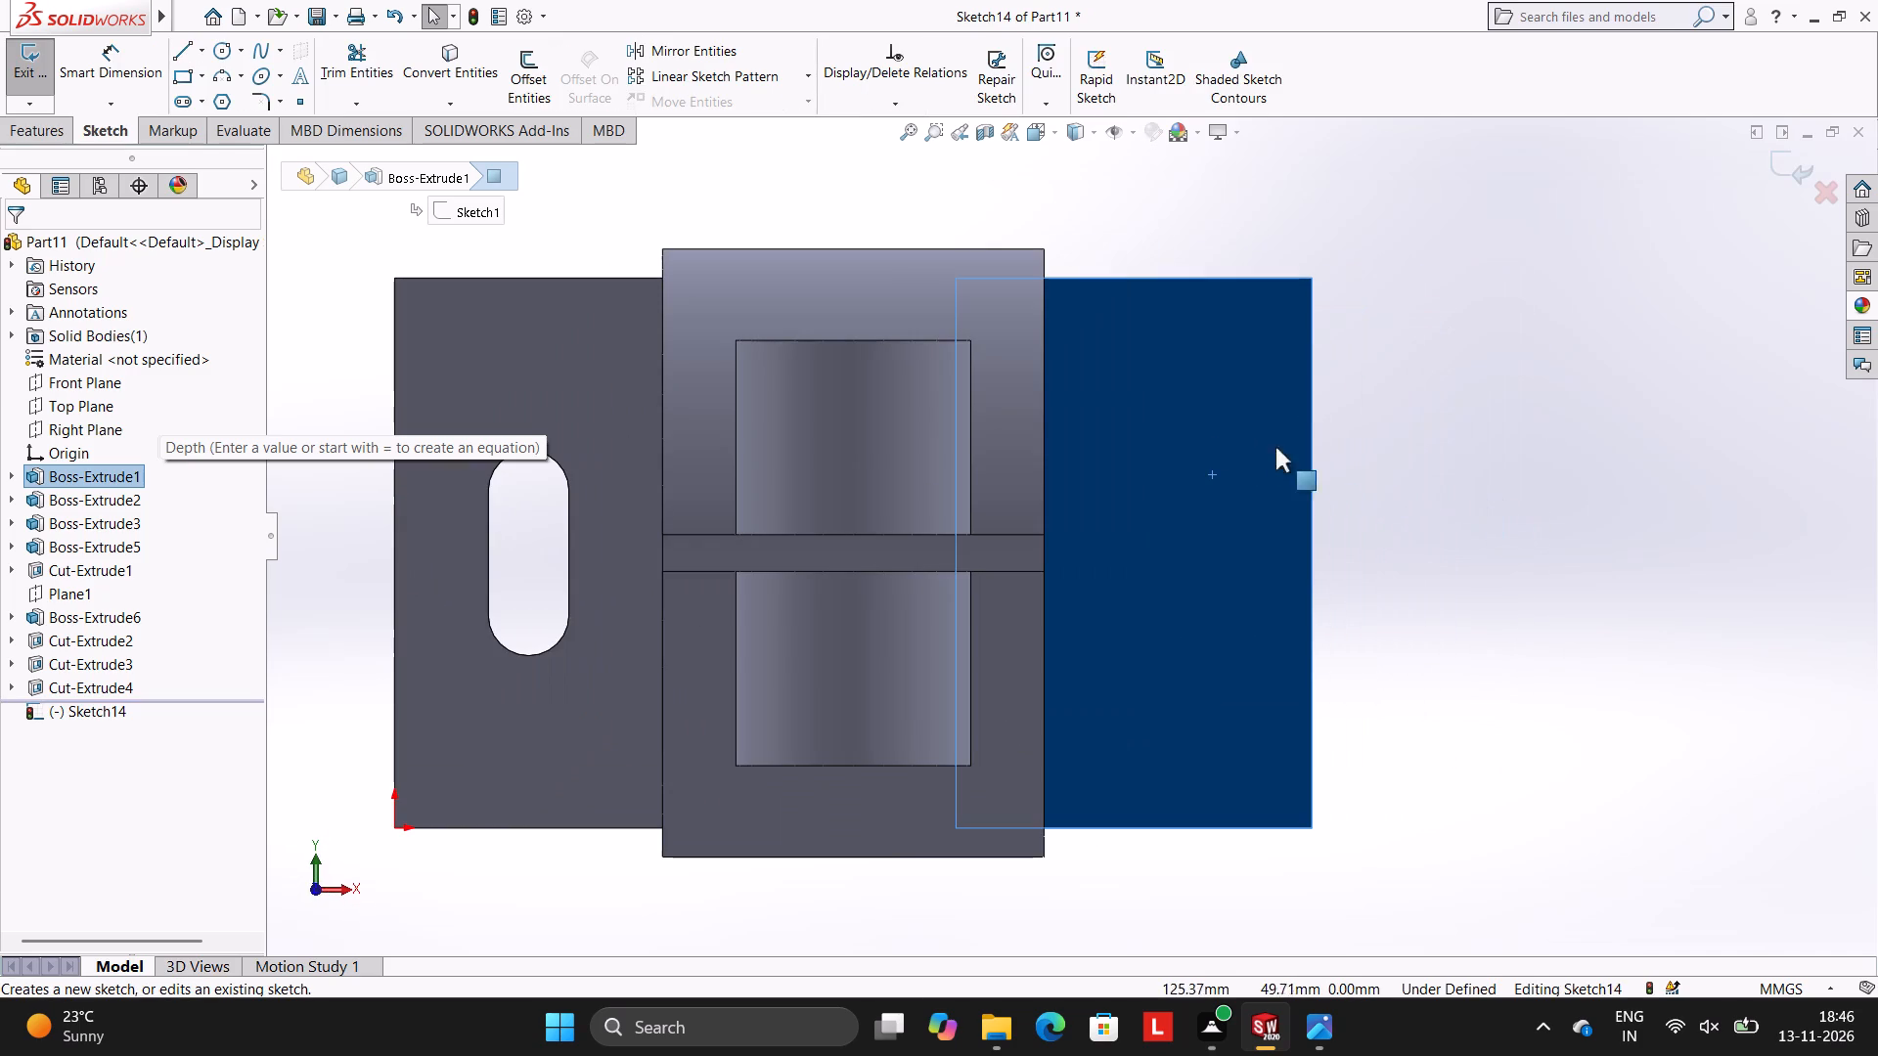
key("Escape")
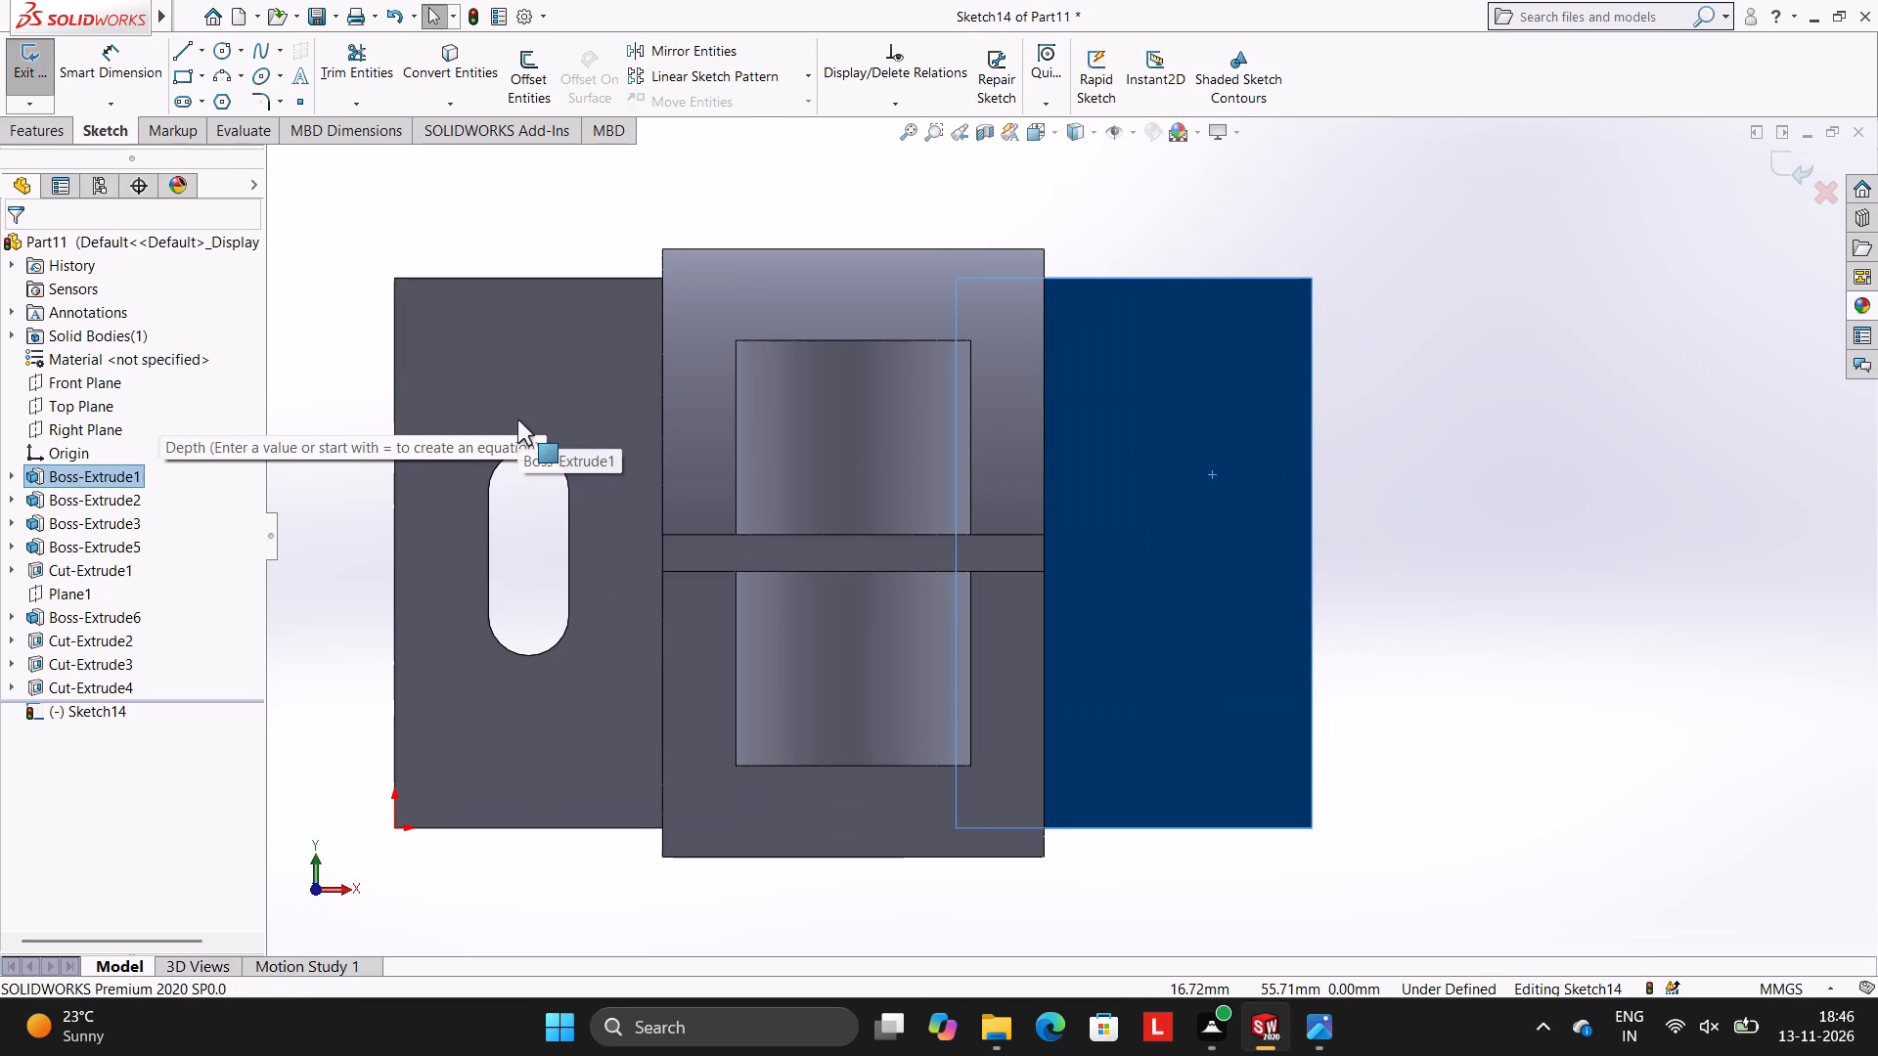
left_click(186, 40)
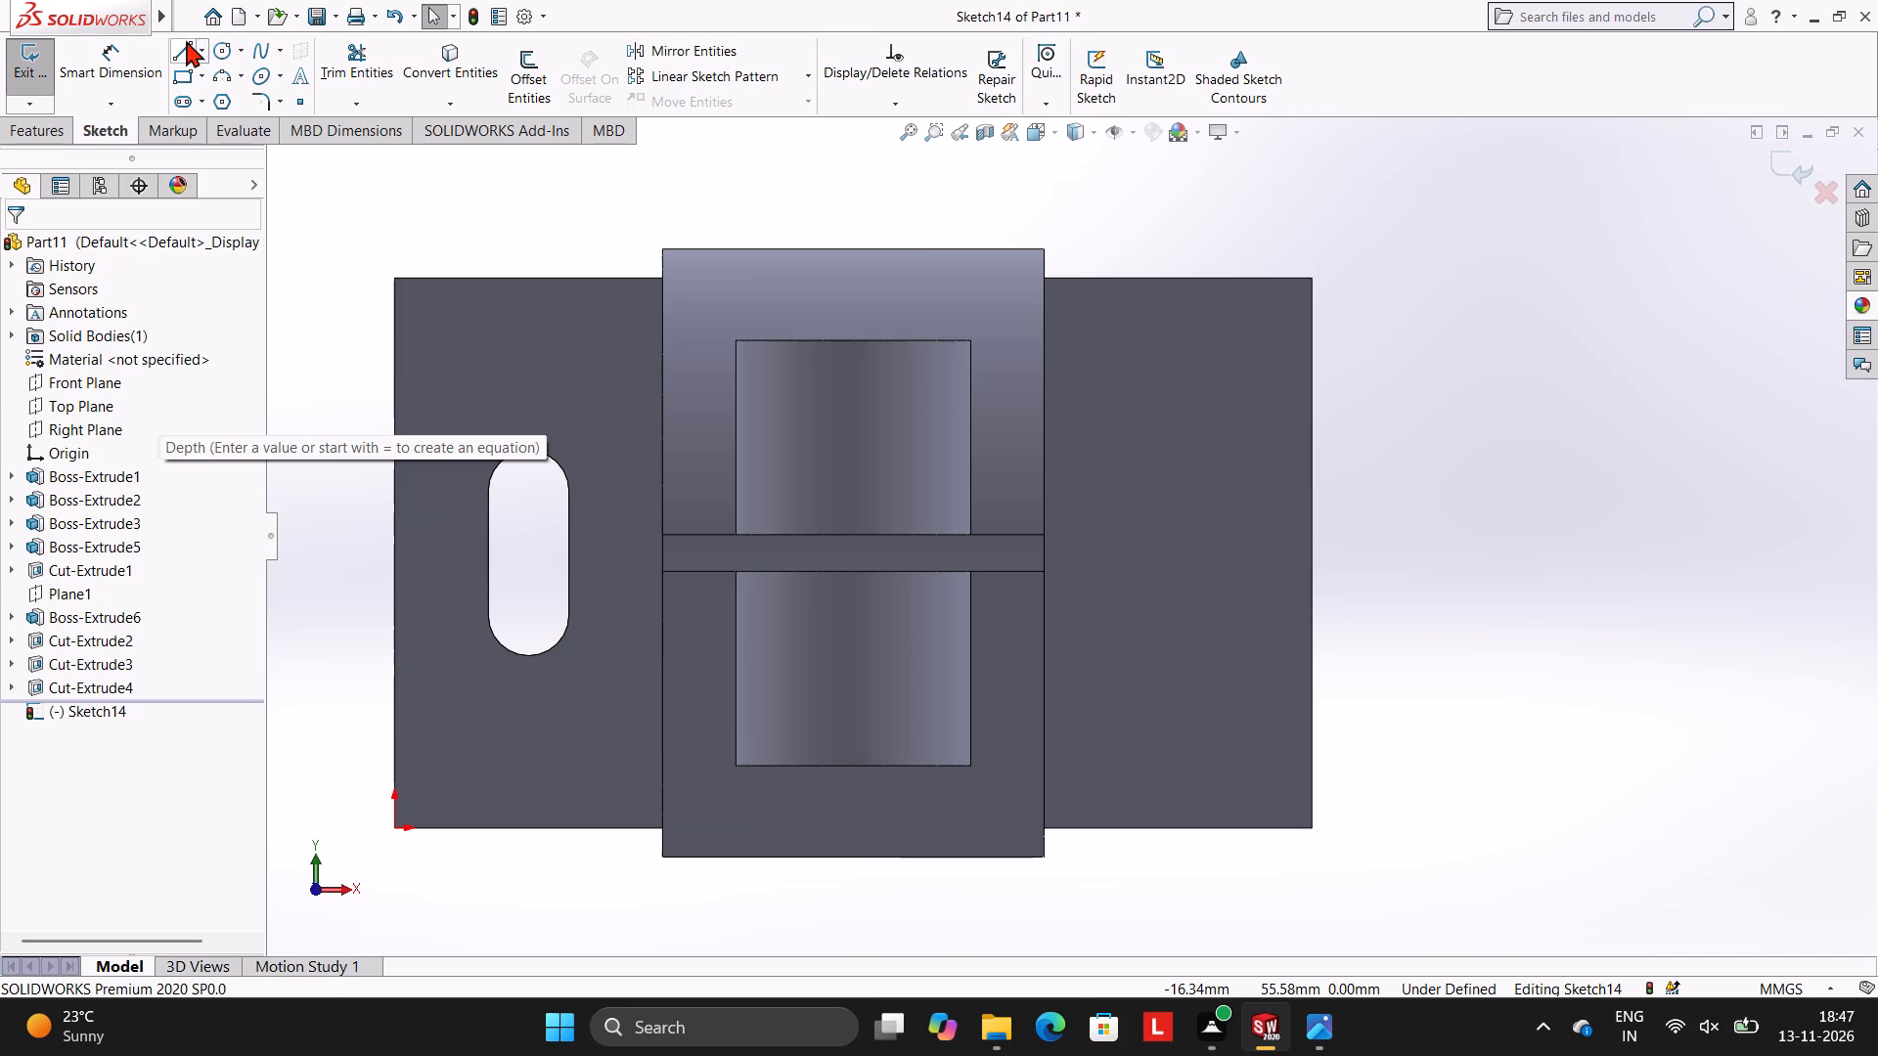
left_click(1312, 552)
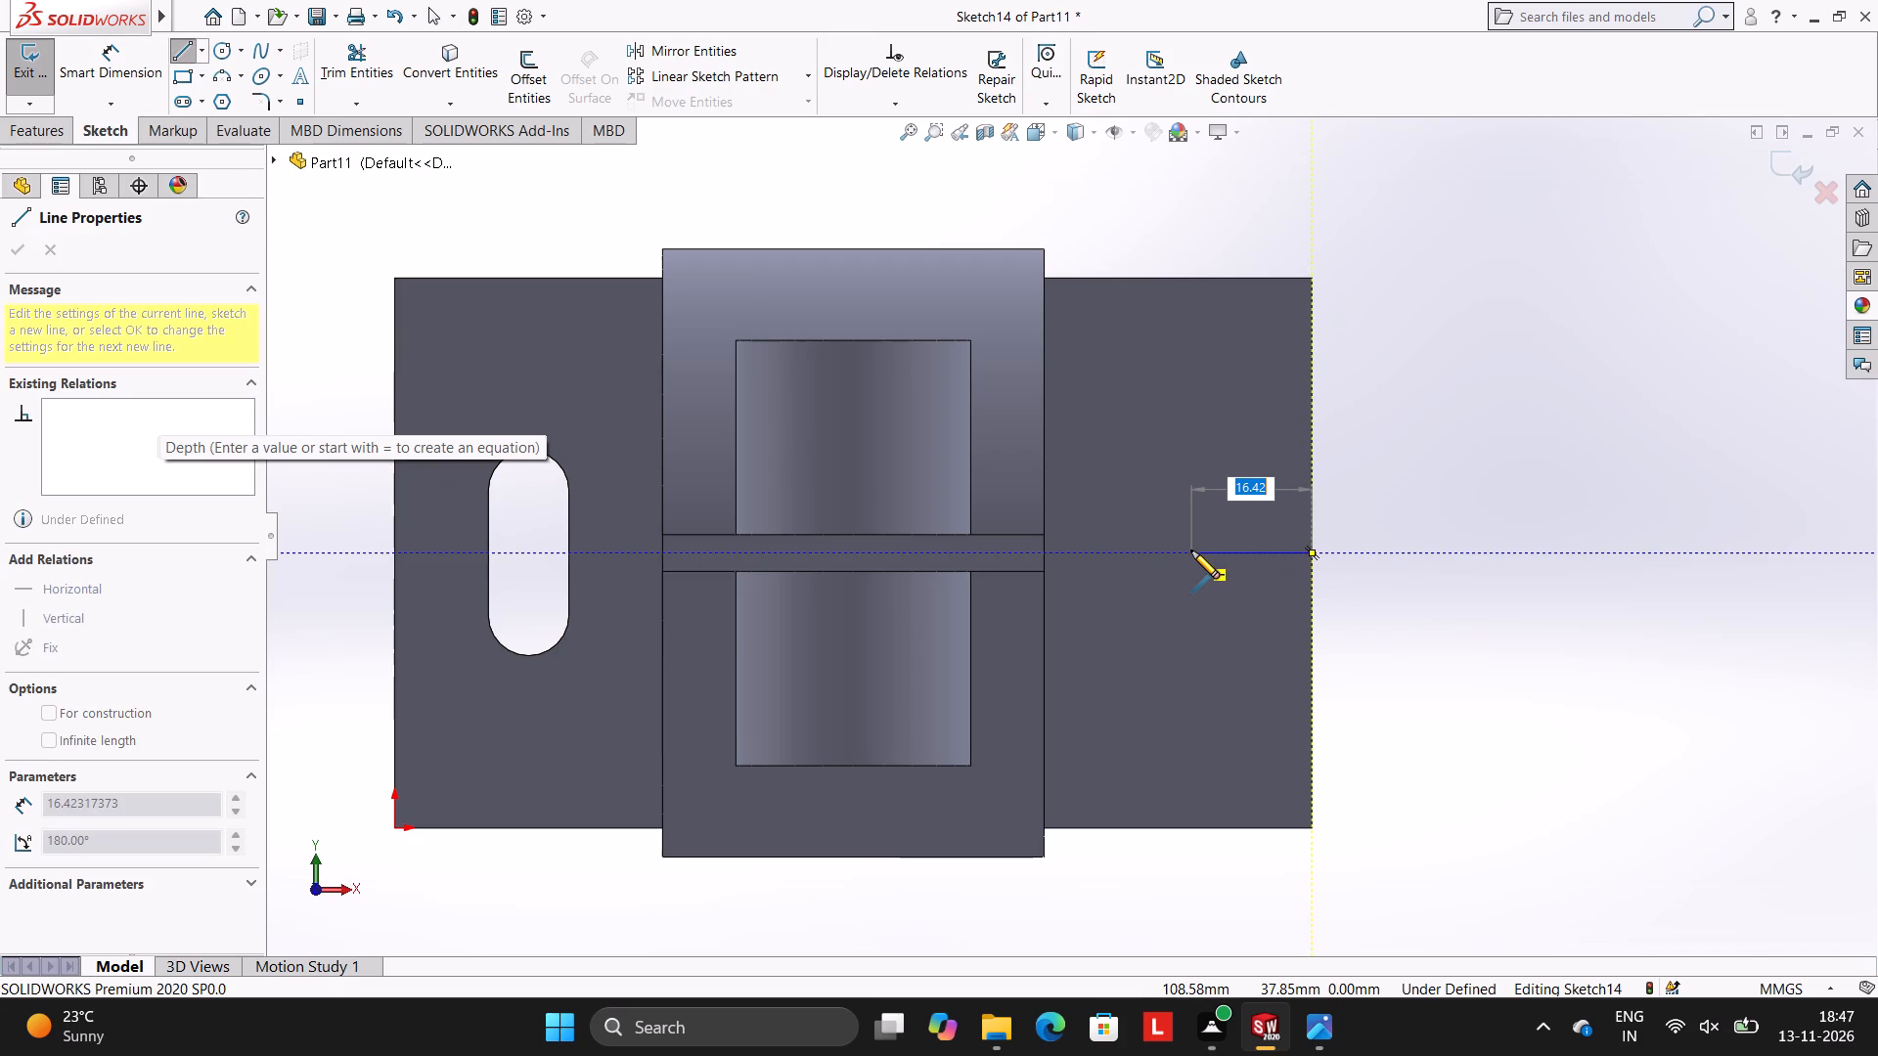
left_click(1044, 552)
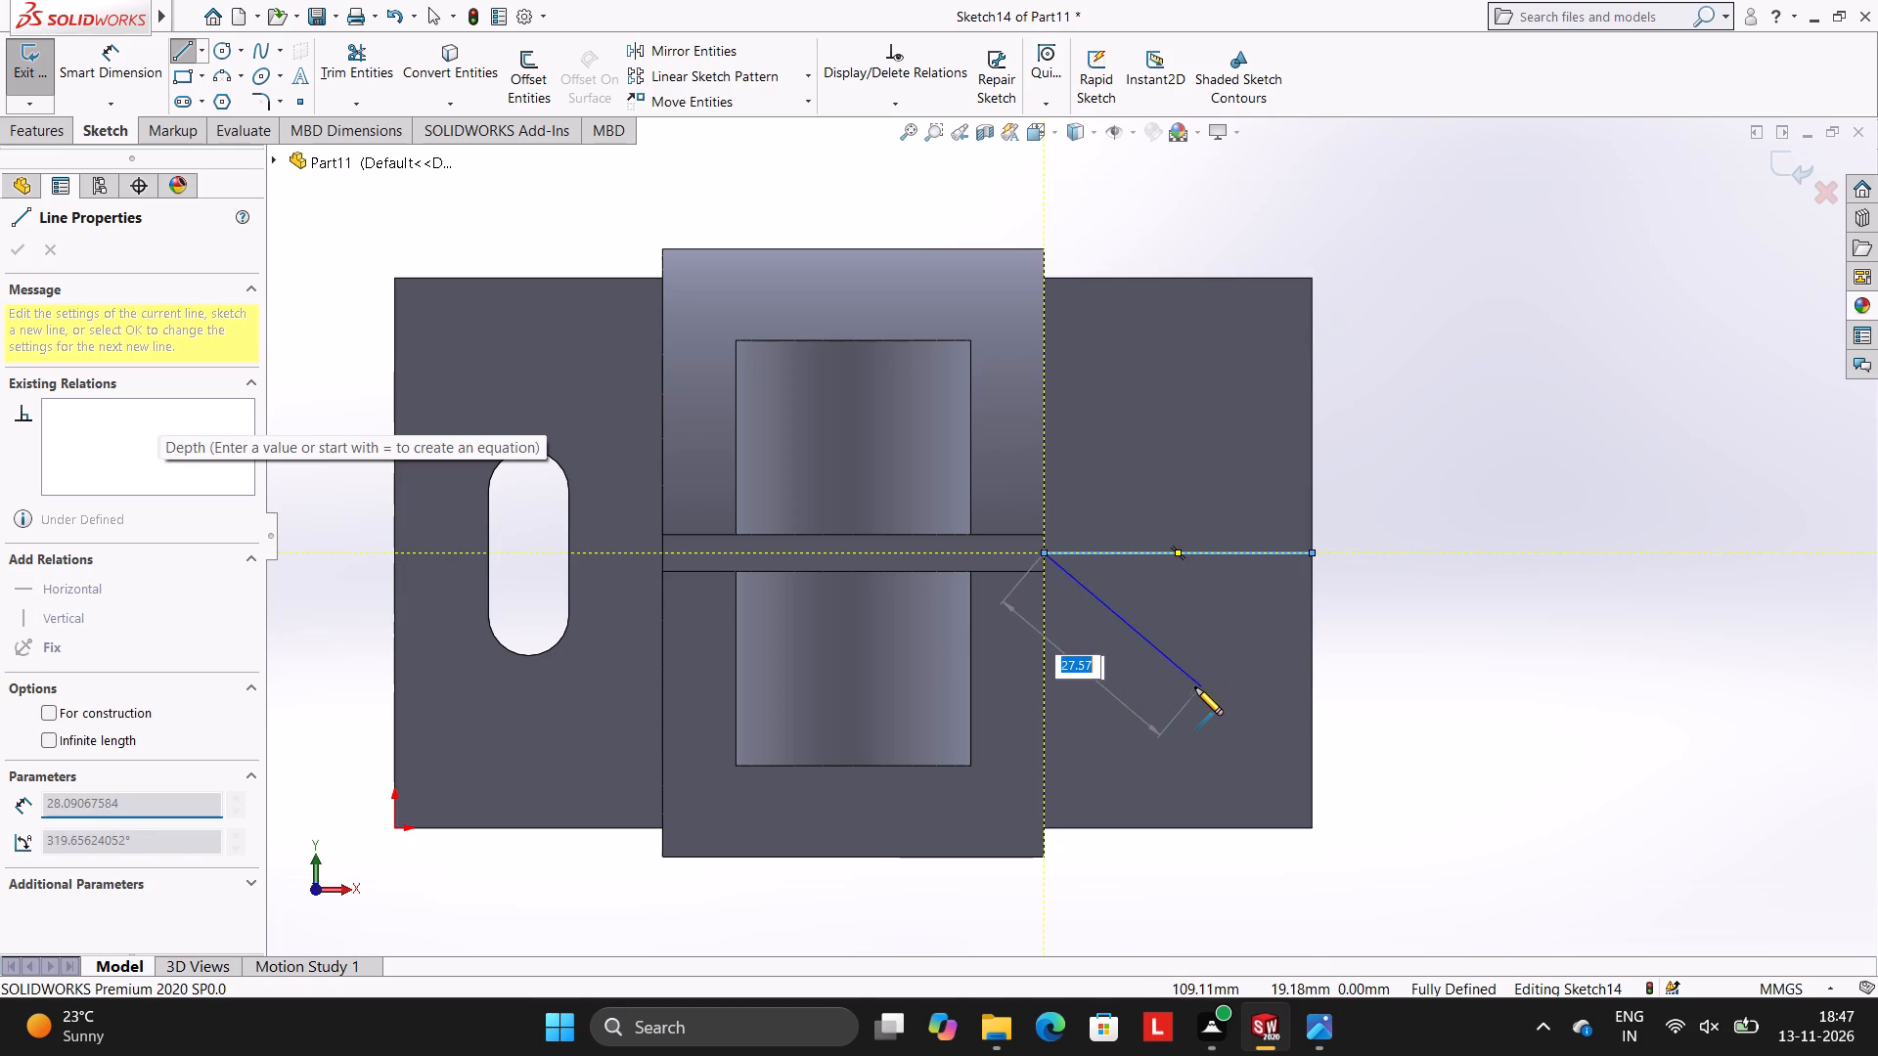
key("Escape")
key("Escape")
key("Escape")
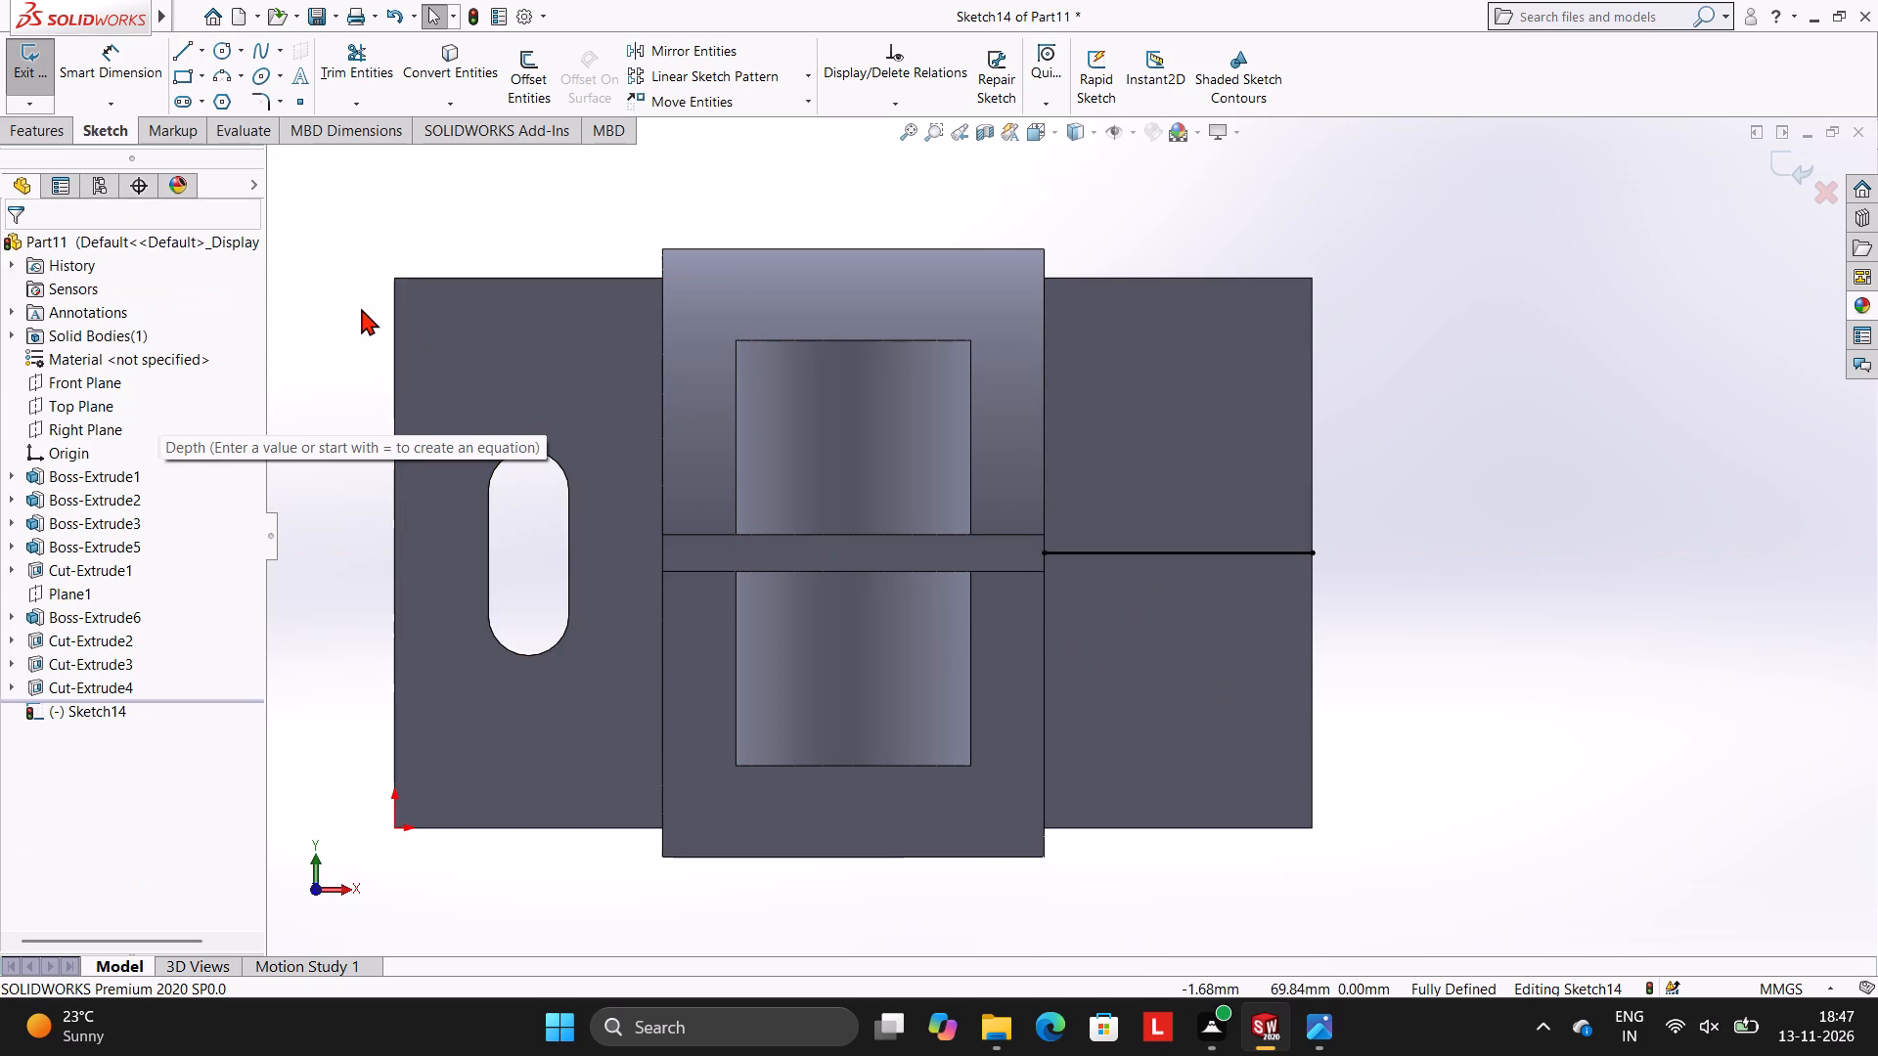
Sketch an 8.5 mm vertical line upward from the midpoint of the horizontal line.
left_click(186, 51)
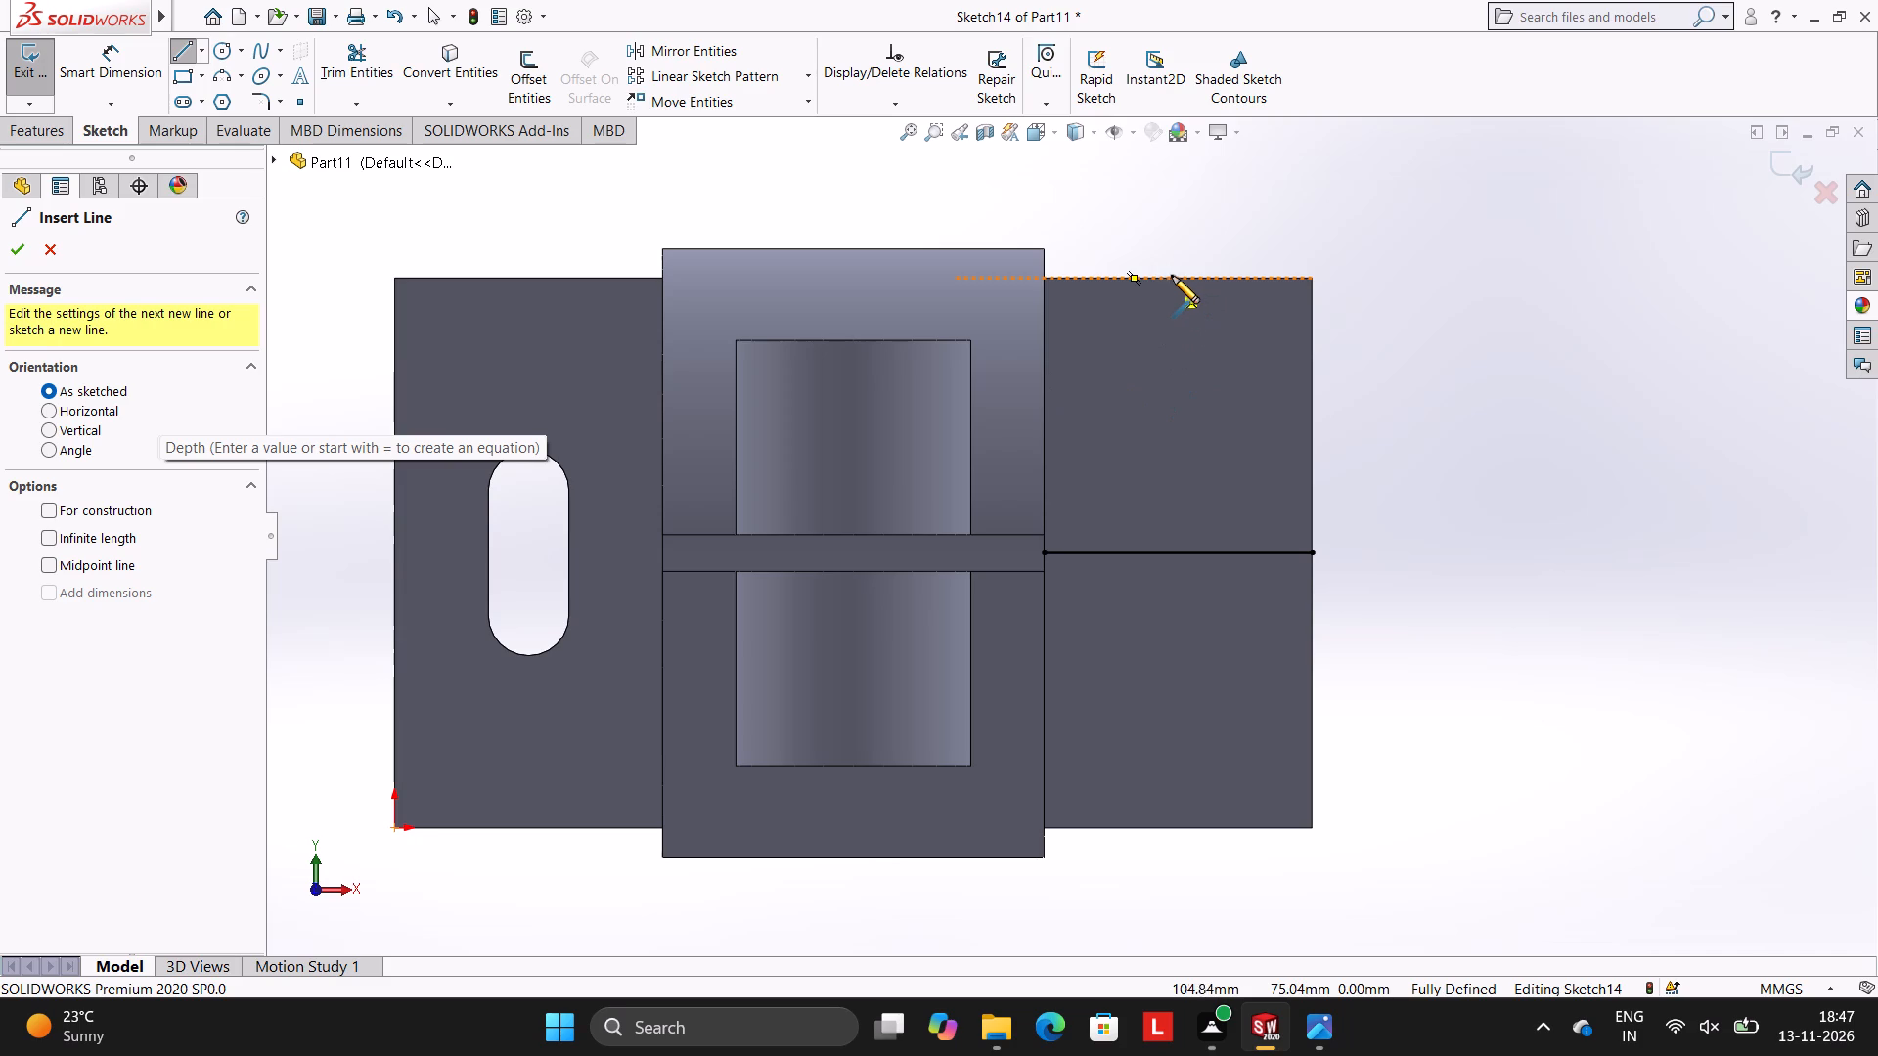
left_click(1176, 551)
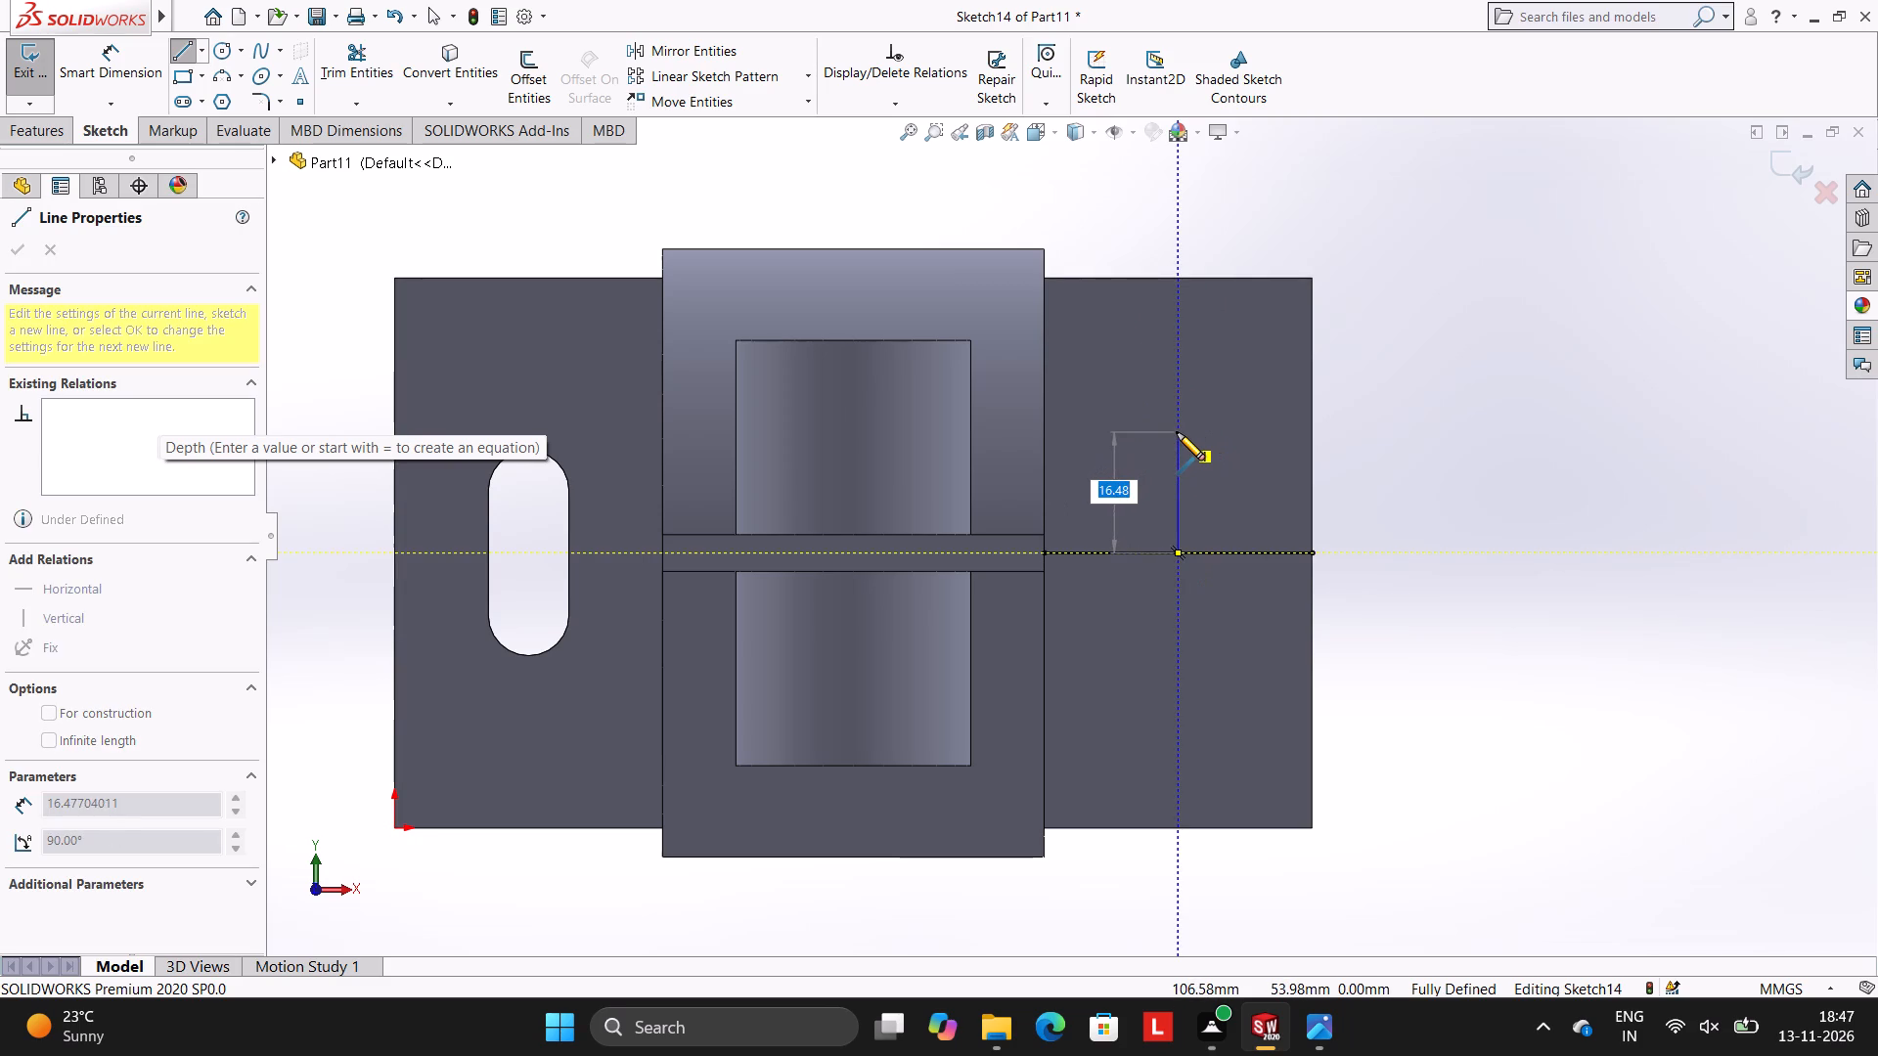
type("8.")
key("5")
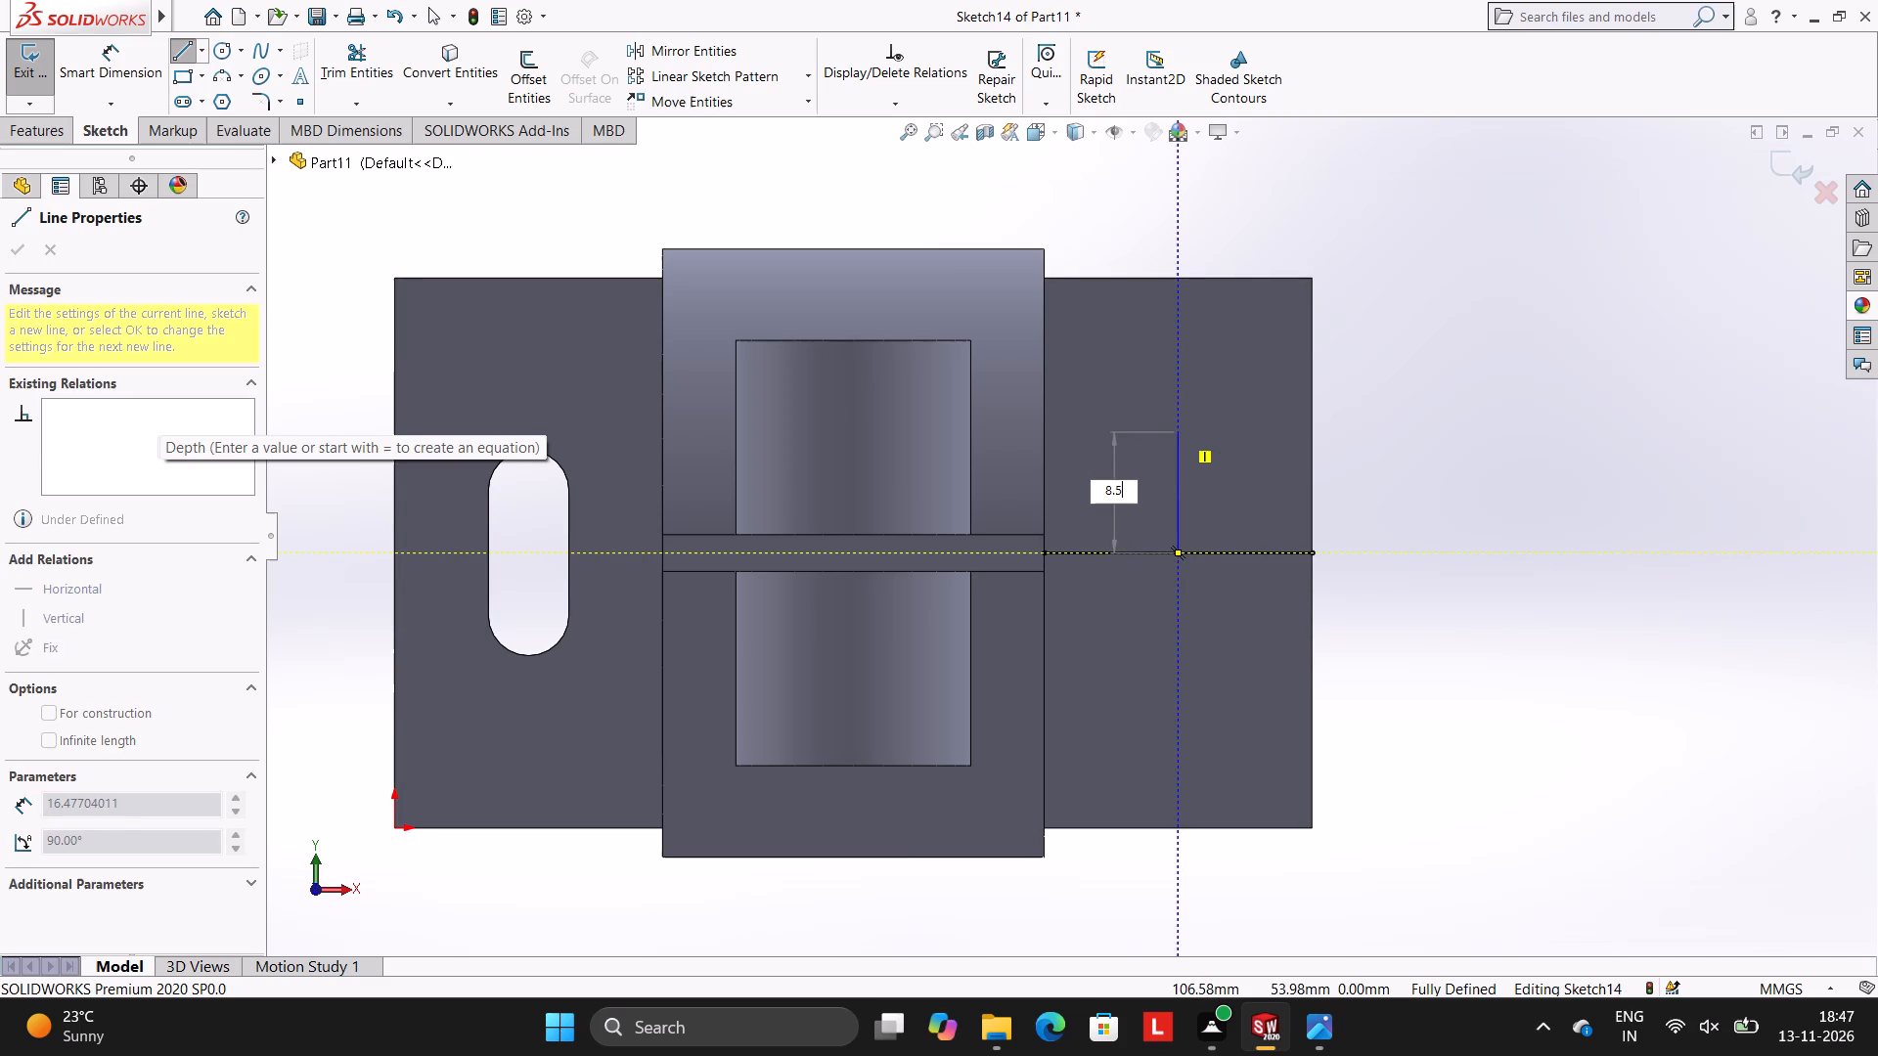
key("Return")
key("Escape")
key("Escape")
key("Escape")
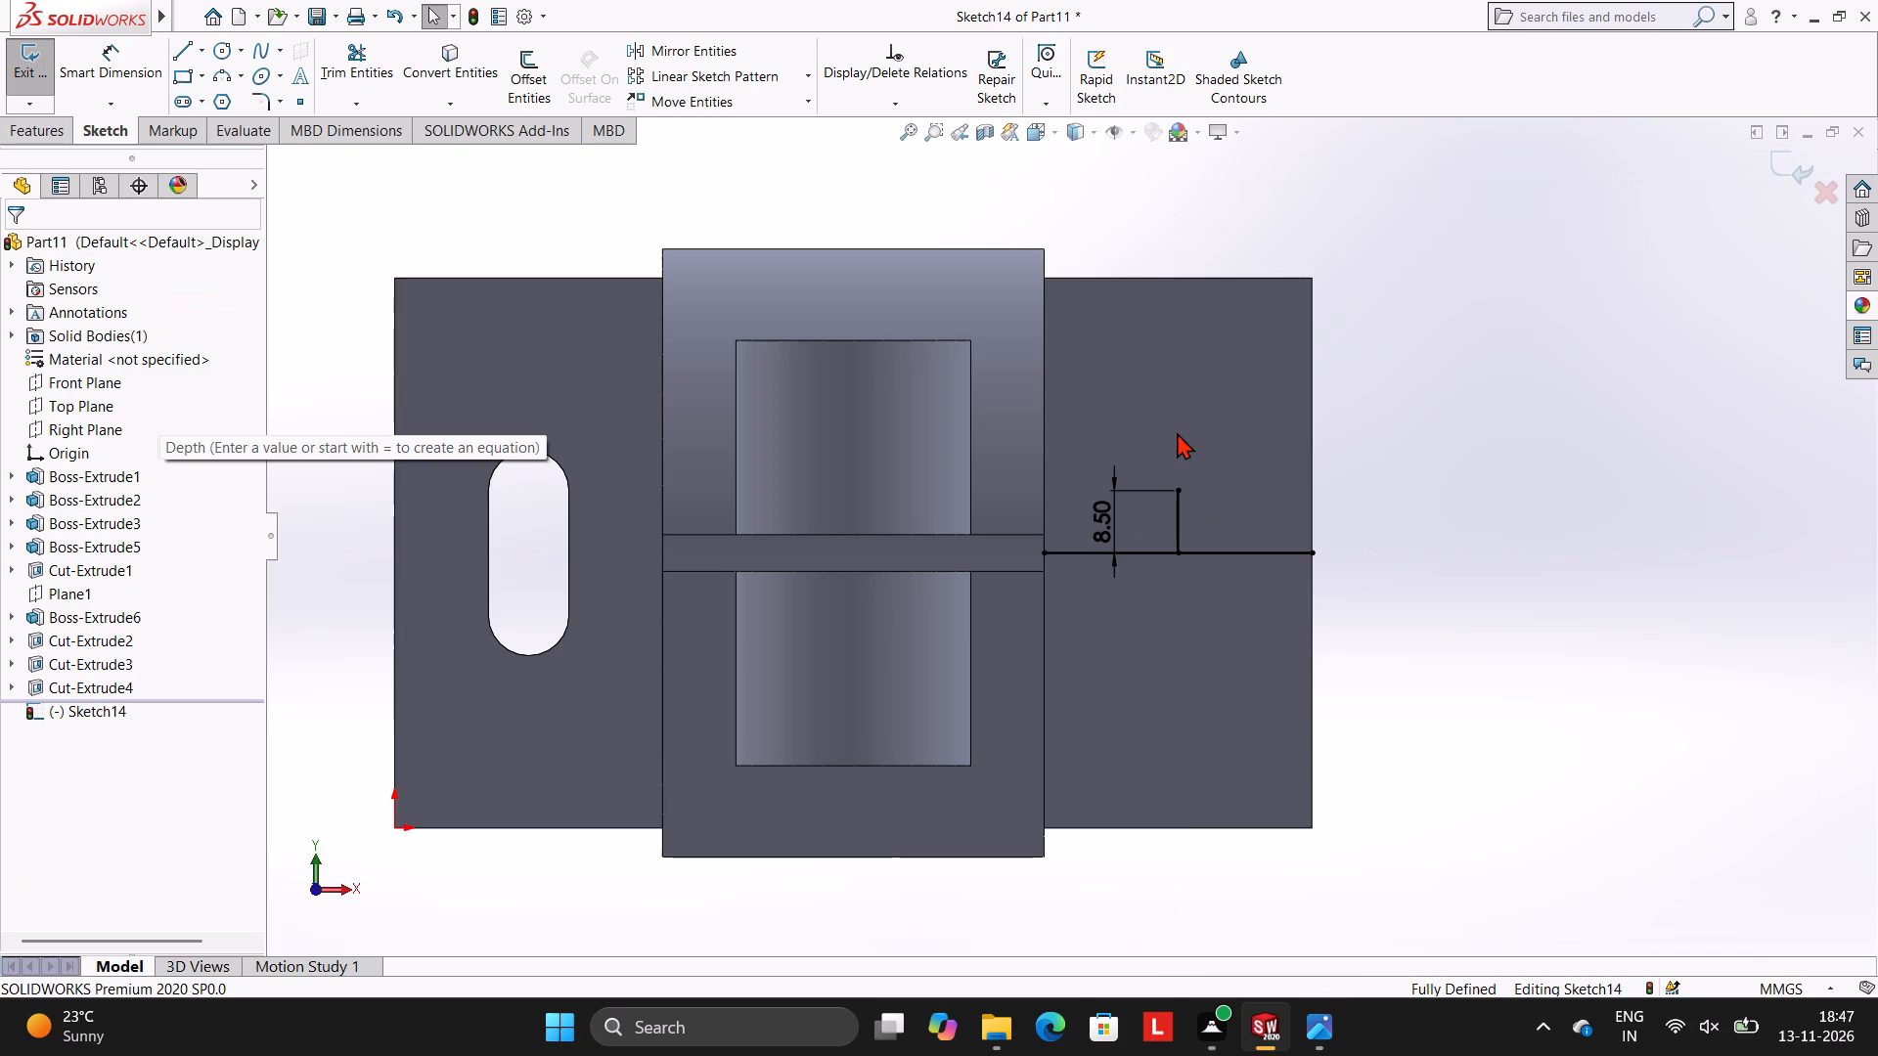
Sketch an 8.5 mm vertical line downward from the midpoint of the horizontal line.
left_click(171, 41)
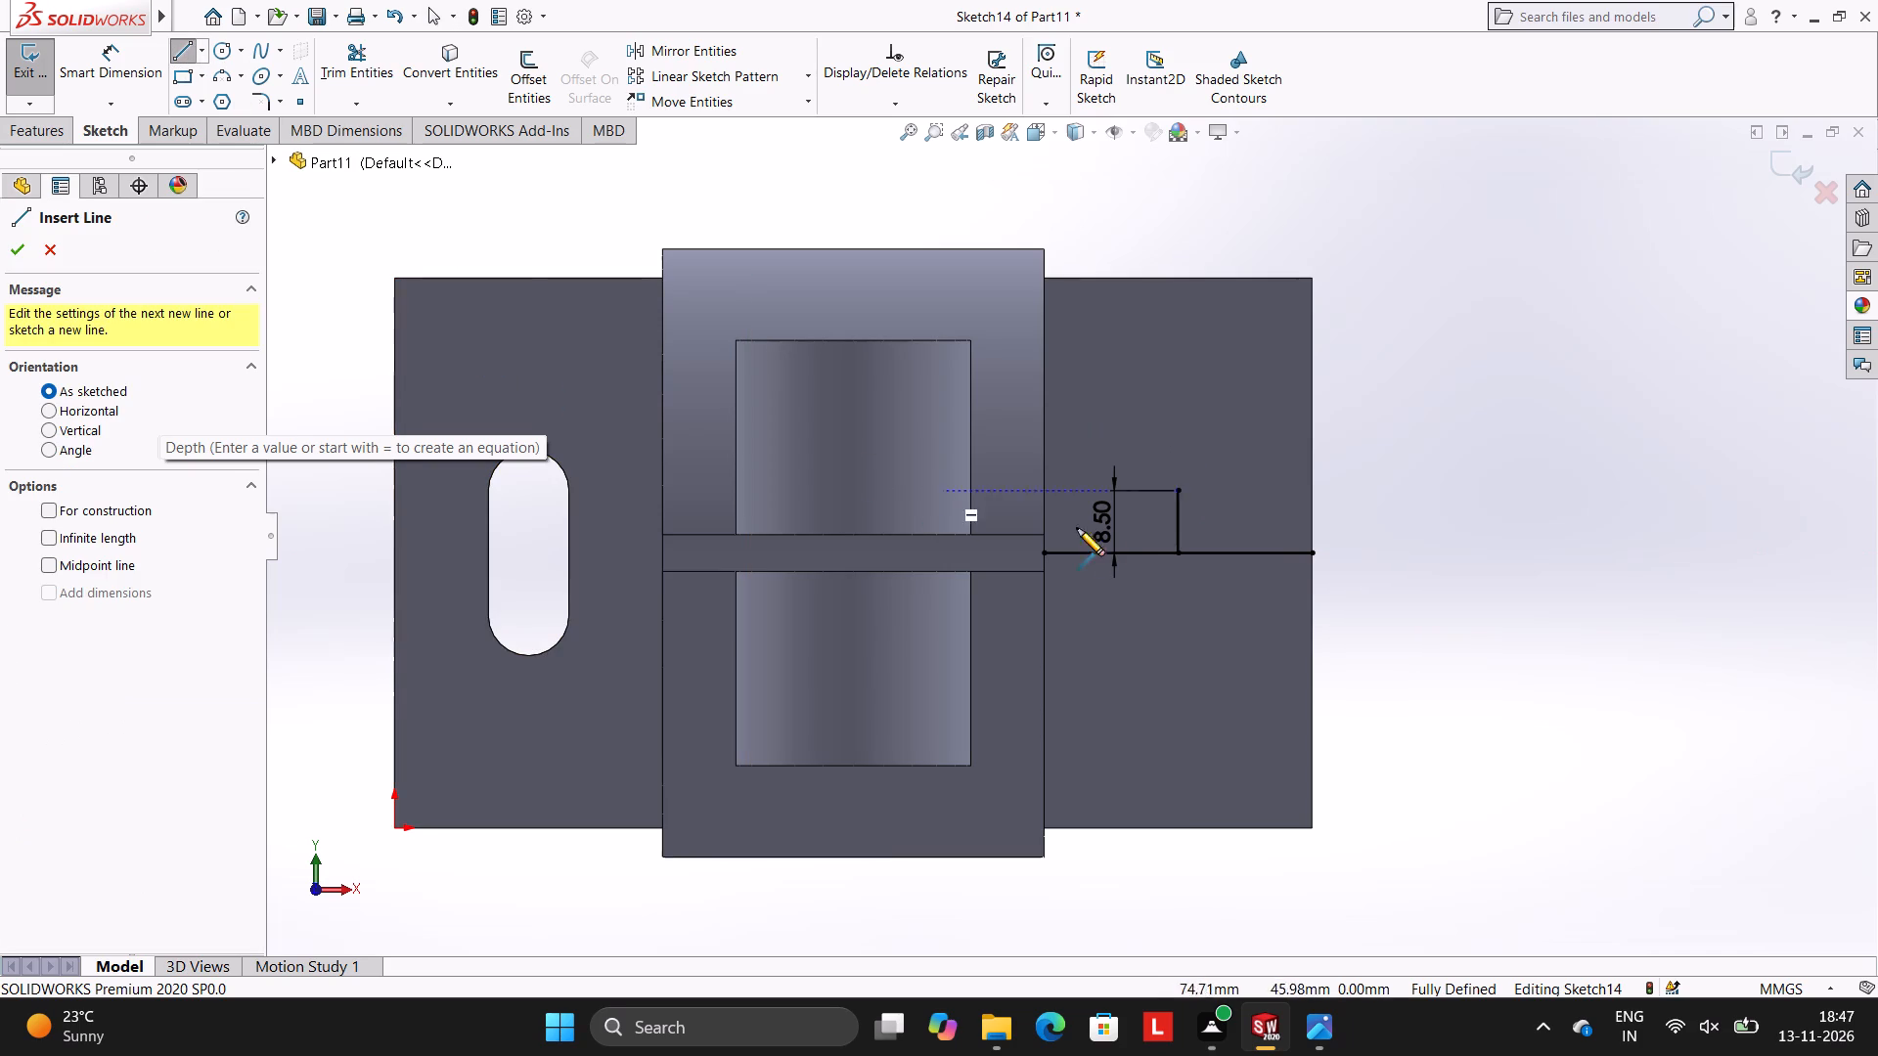
left_click(1177, 553)
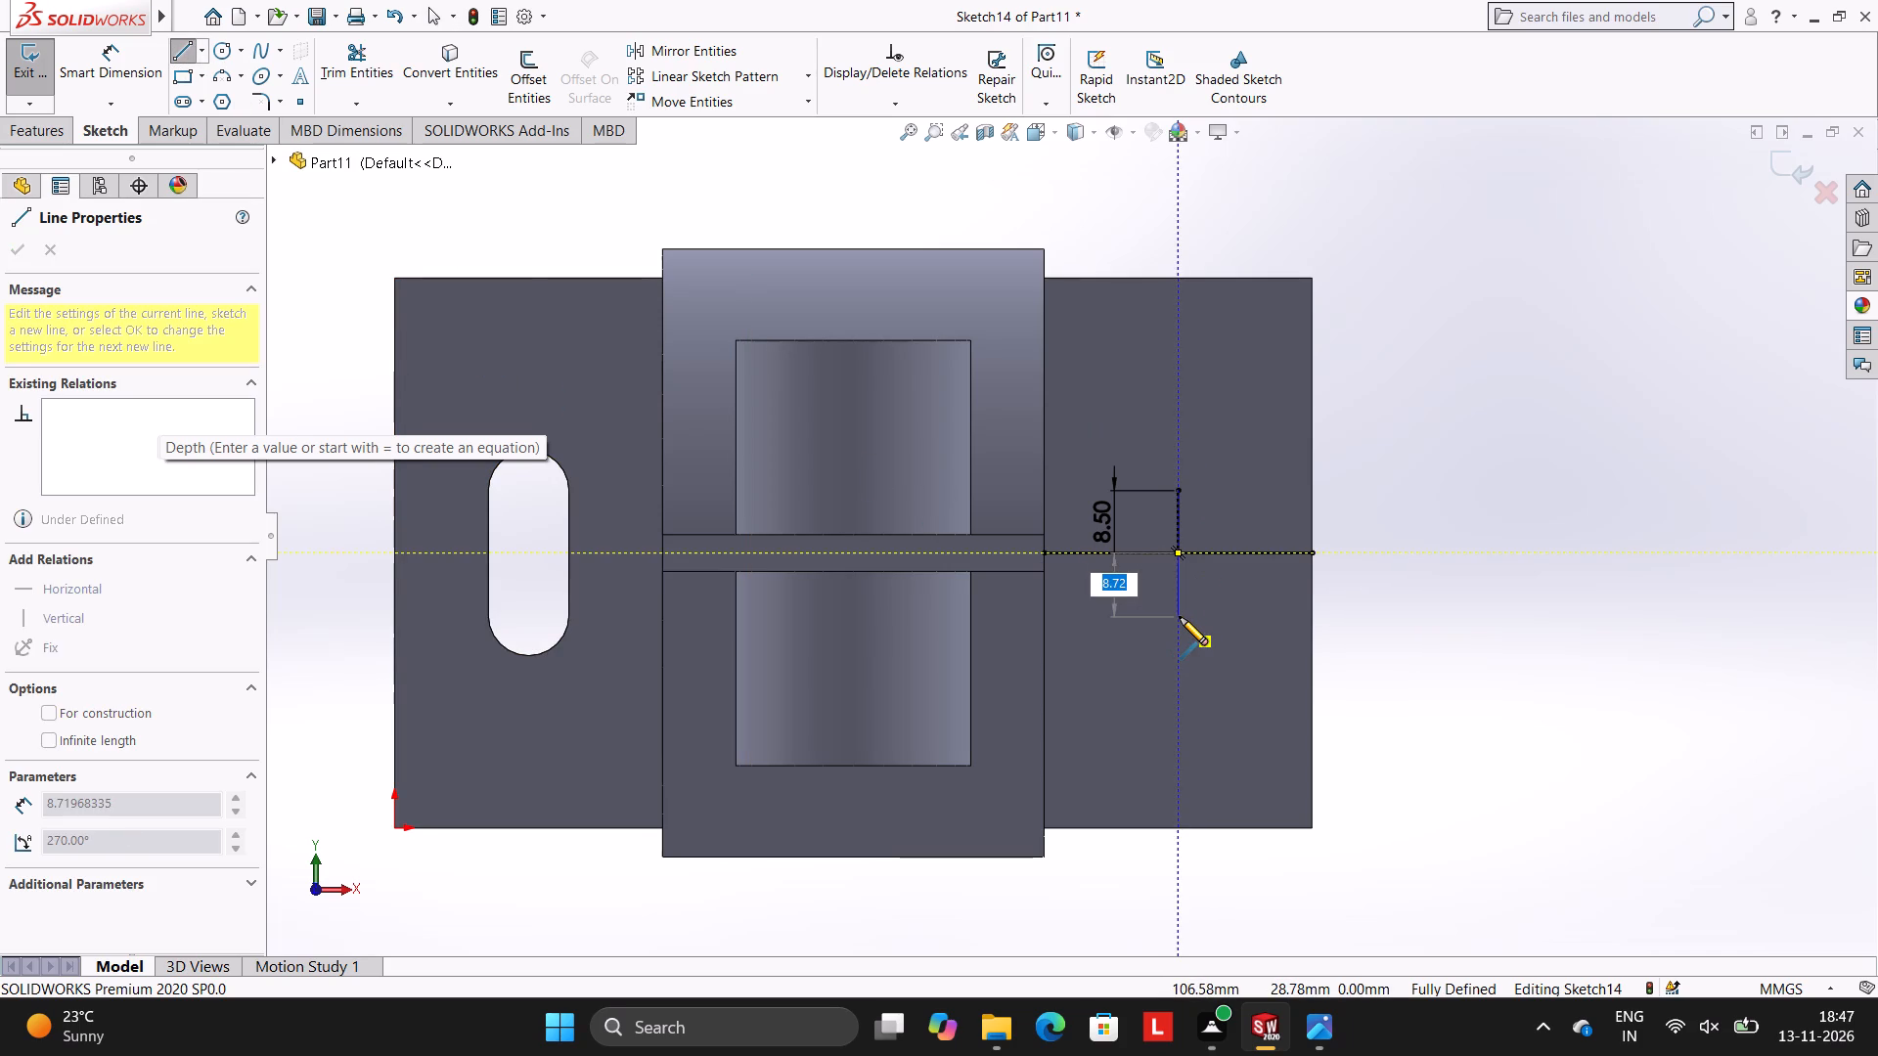
type("8.5")
key("Return")
key("Escape")
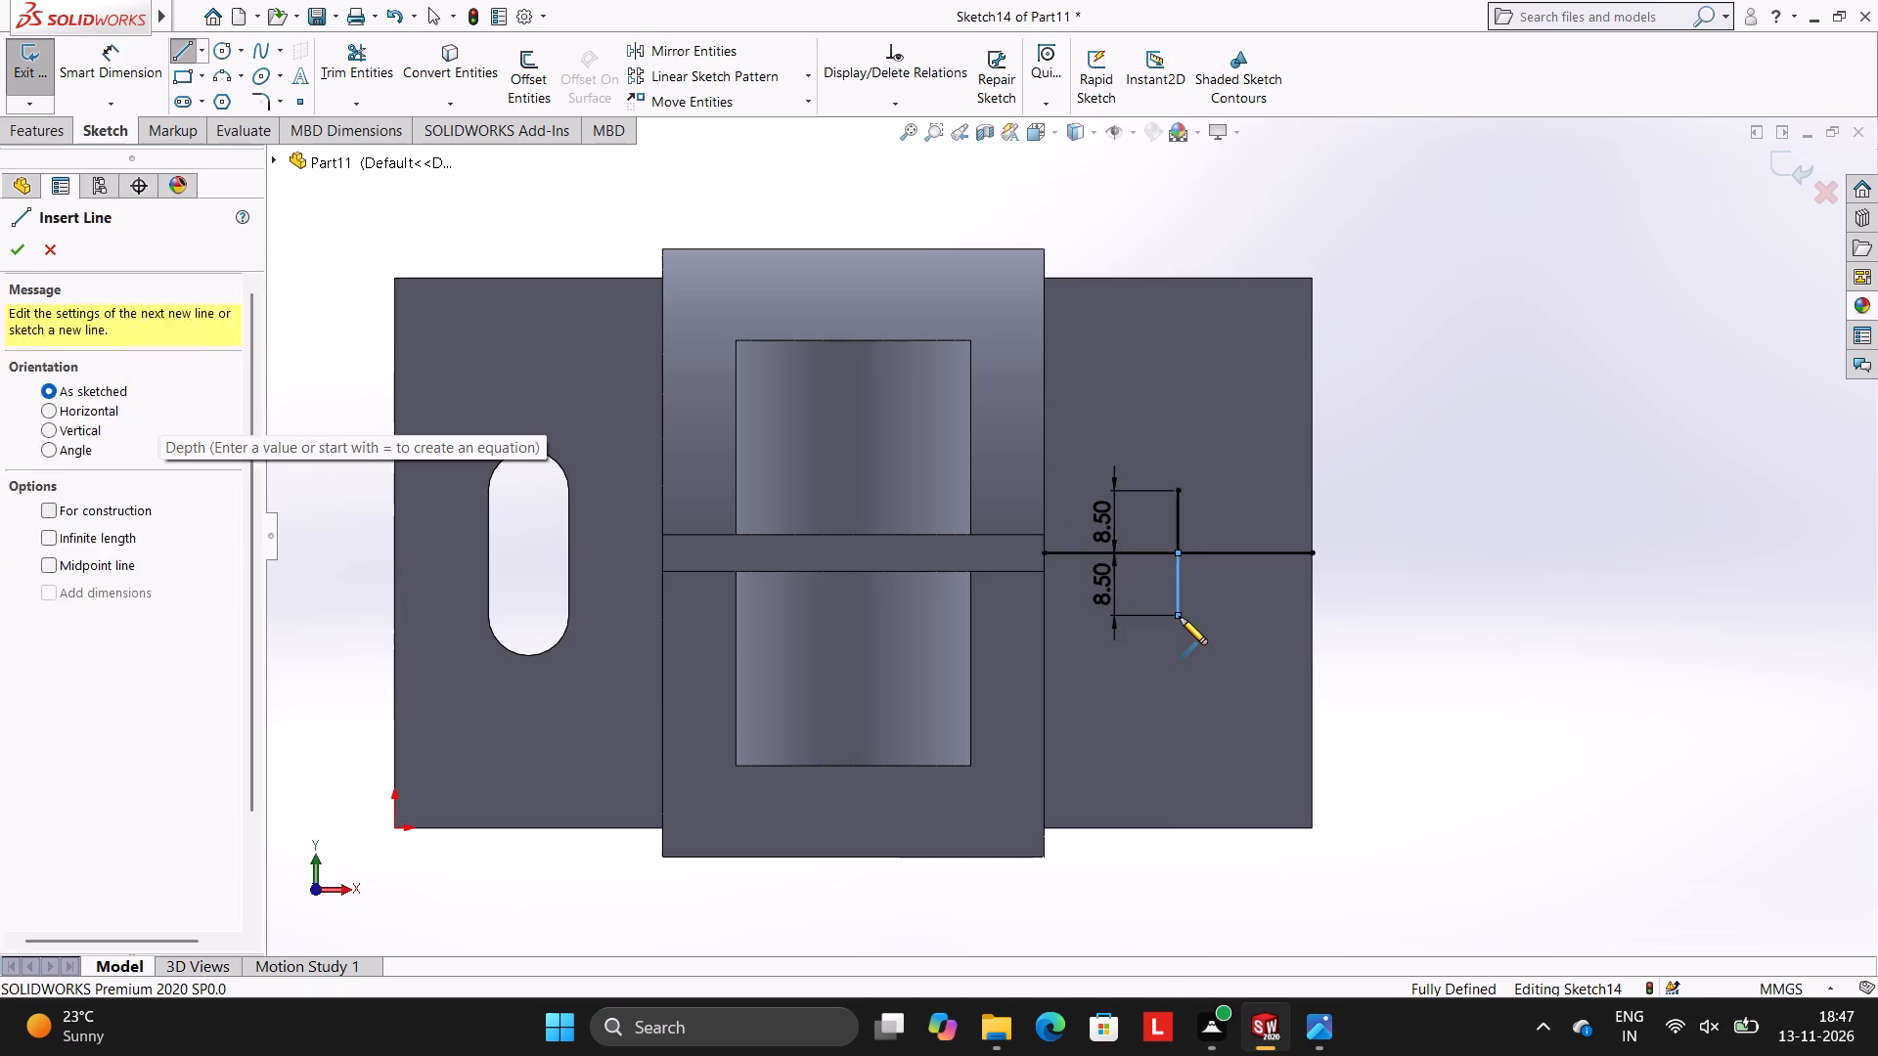
key("Escape")
key("Escape")
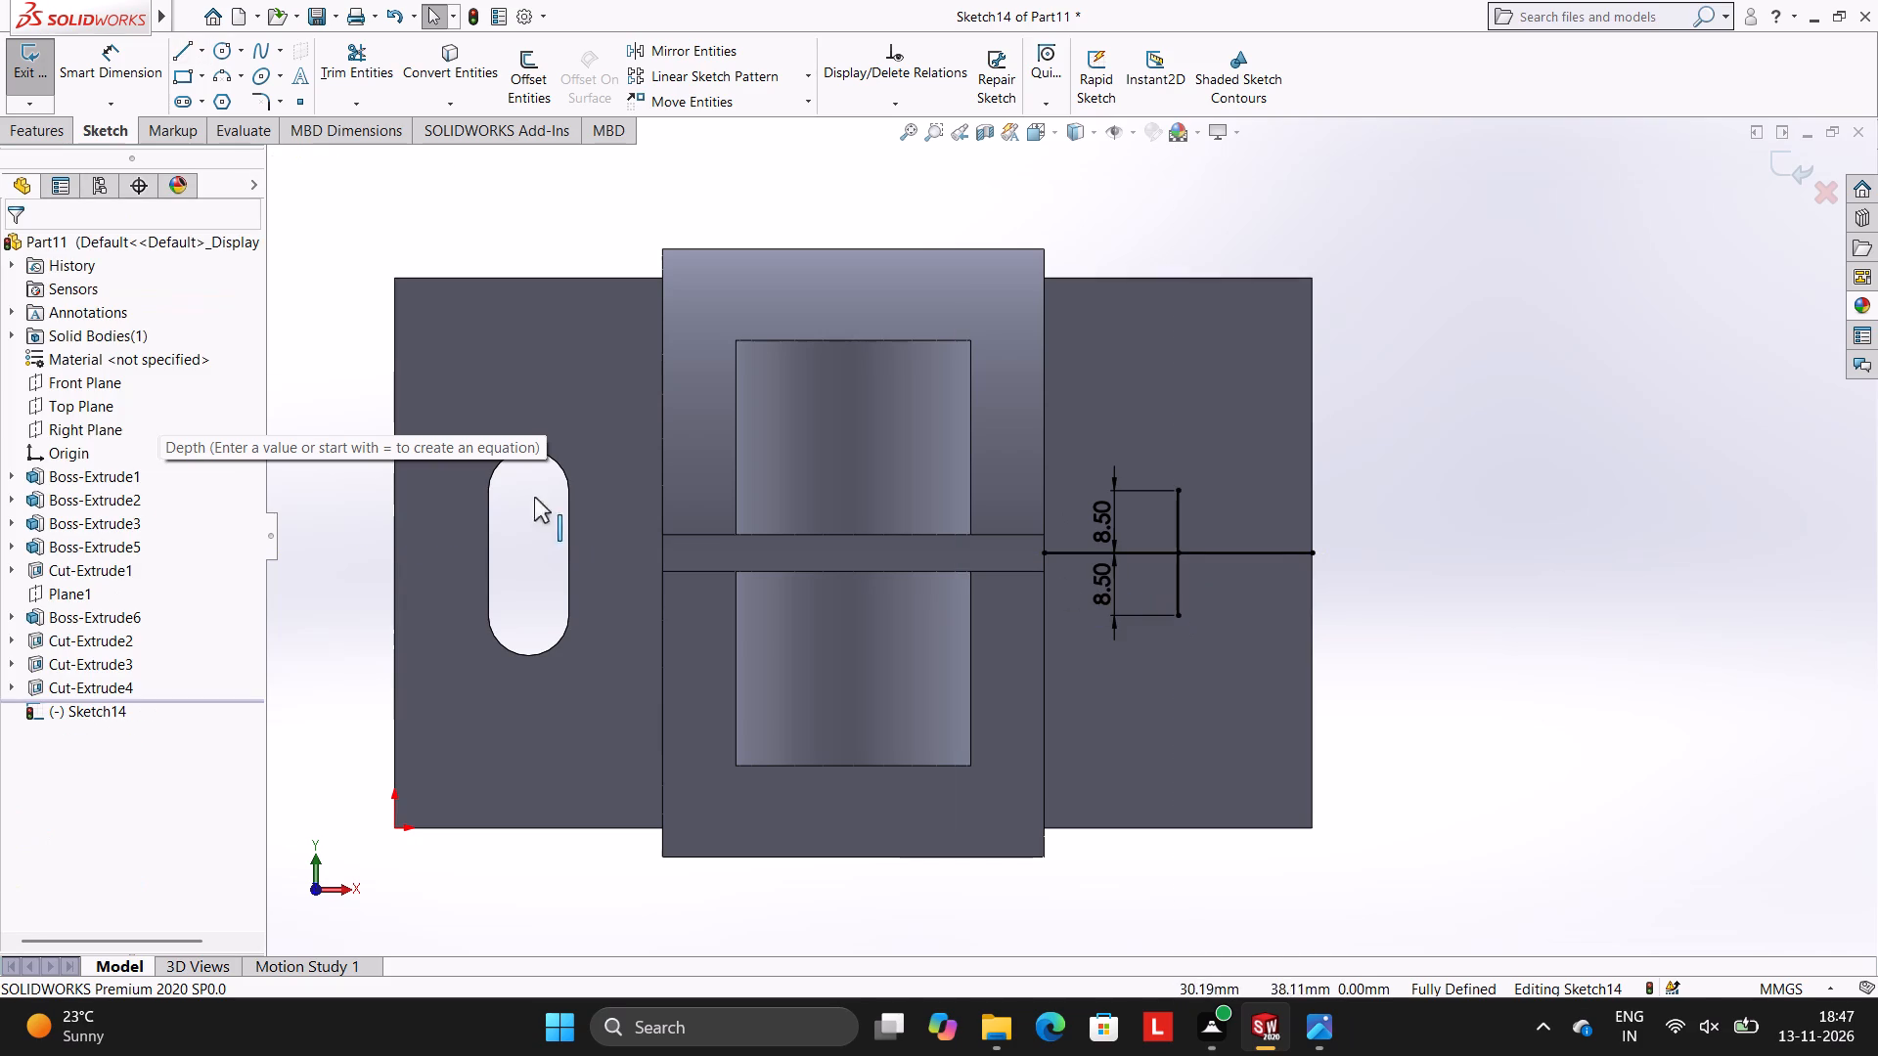
Sketch an 11 mm diameter circle centred on the upper end of the vertical line.
left_click(219, 55)
scroll(1294, 525, "down", 2)
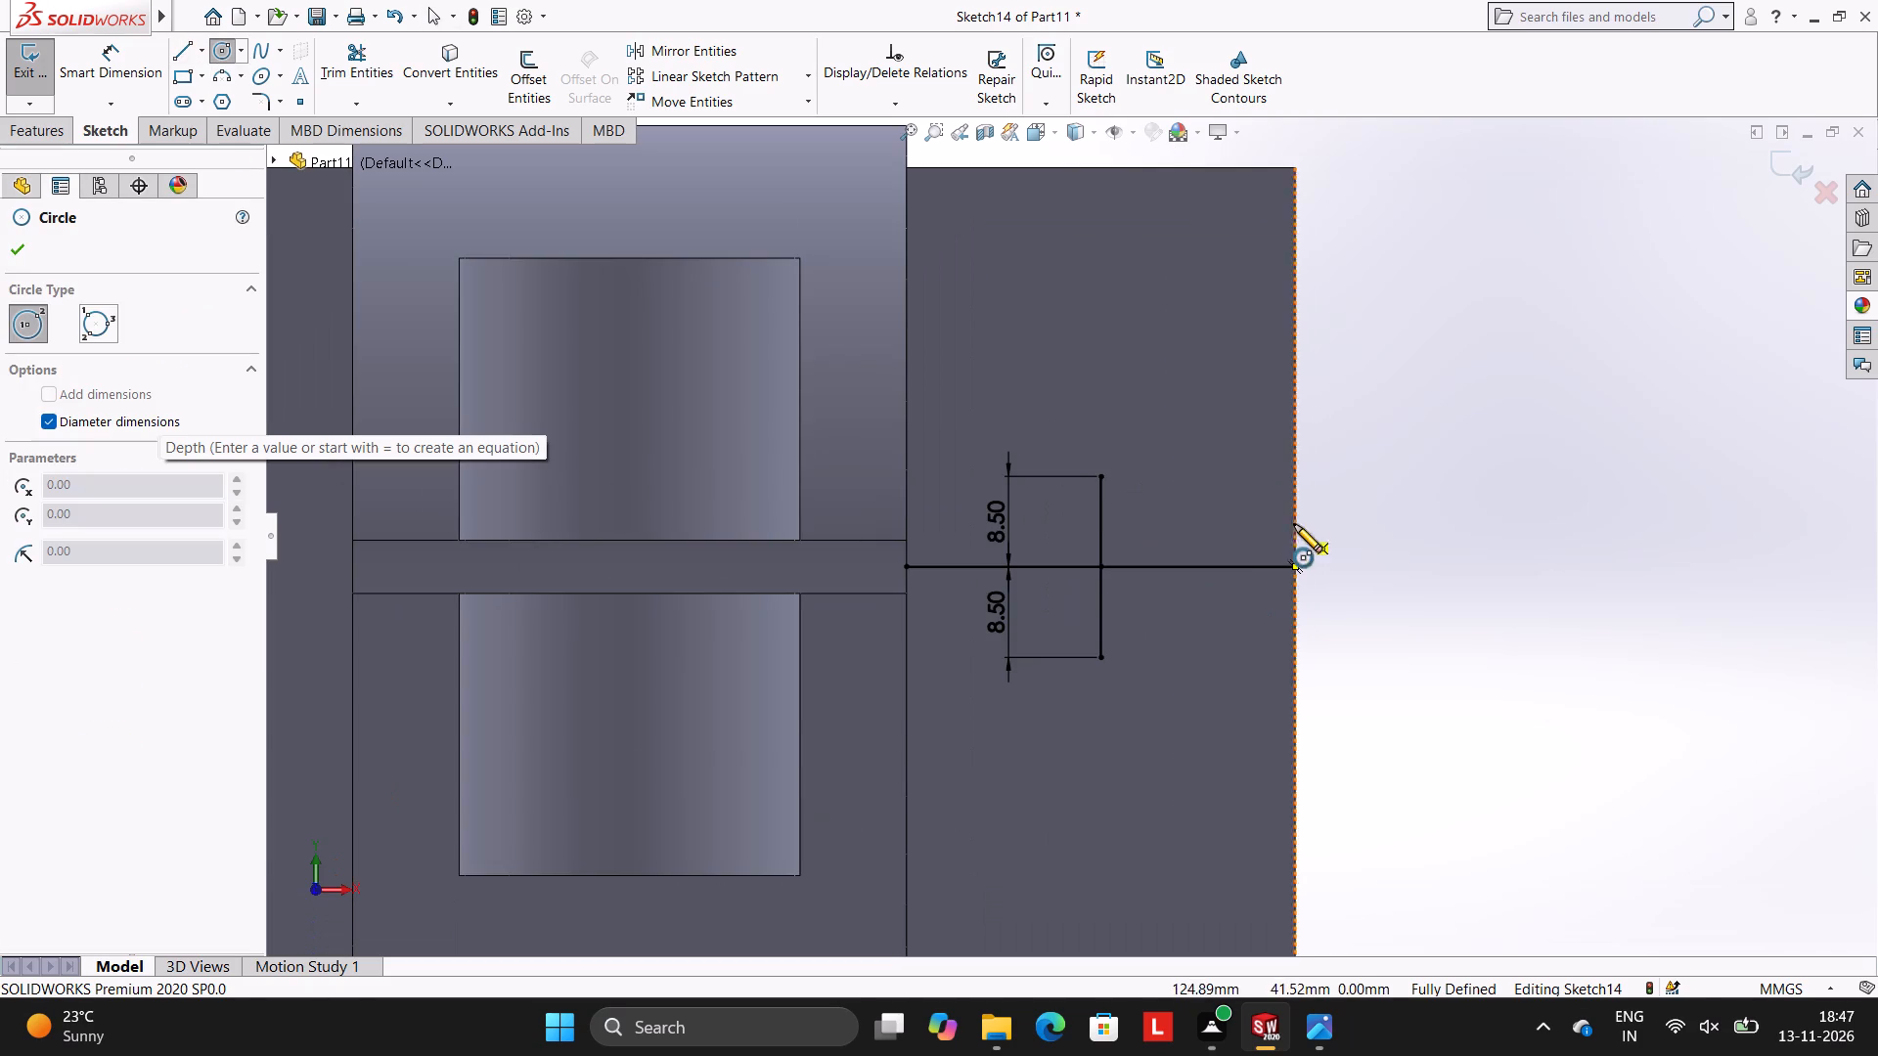
left_click(1099, 475)
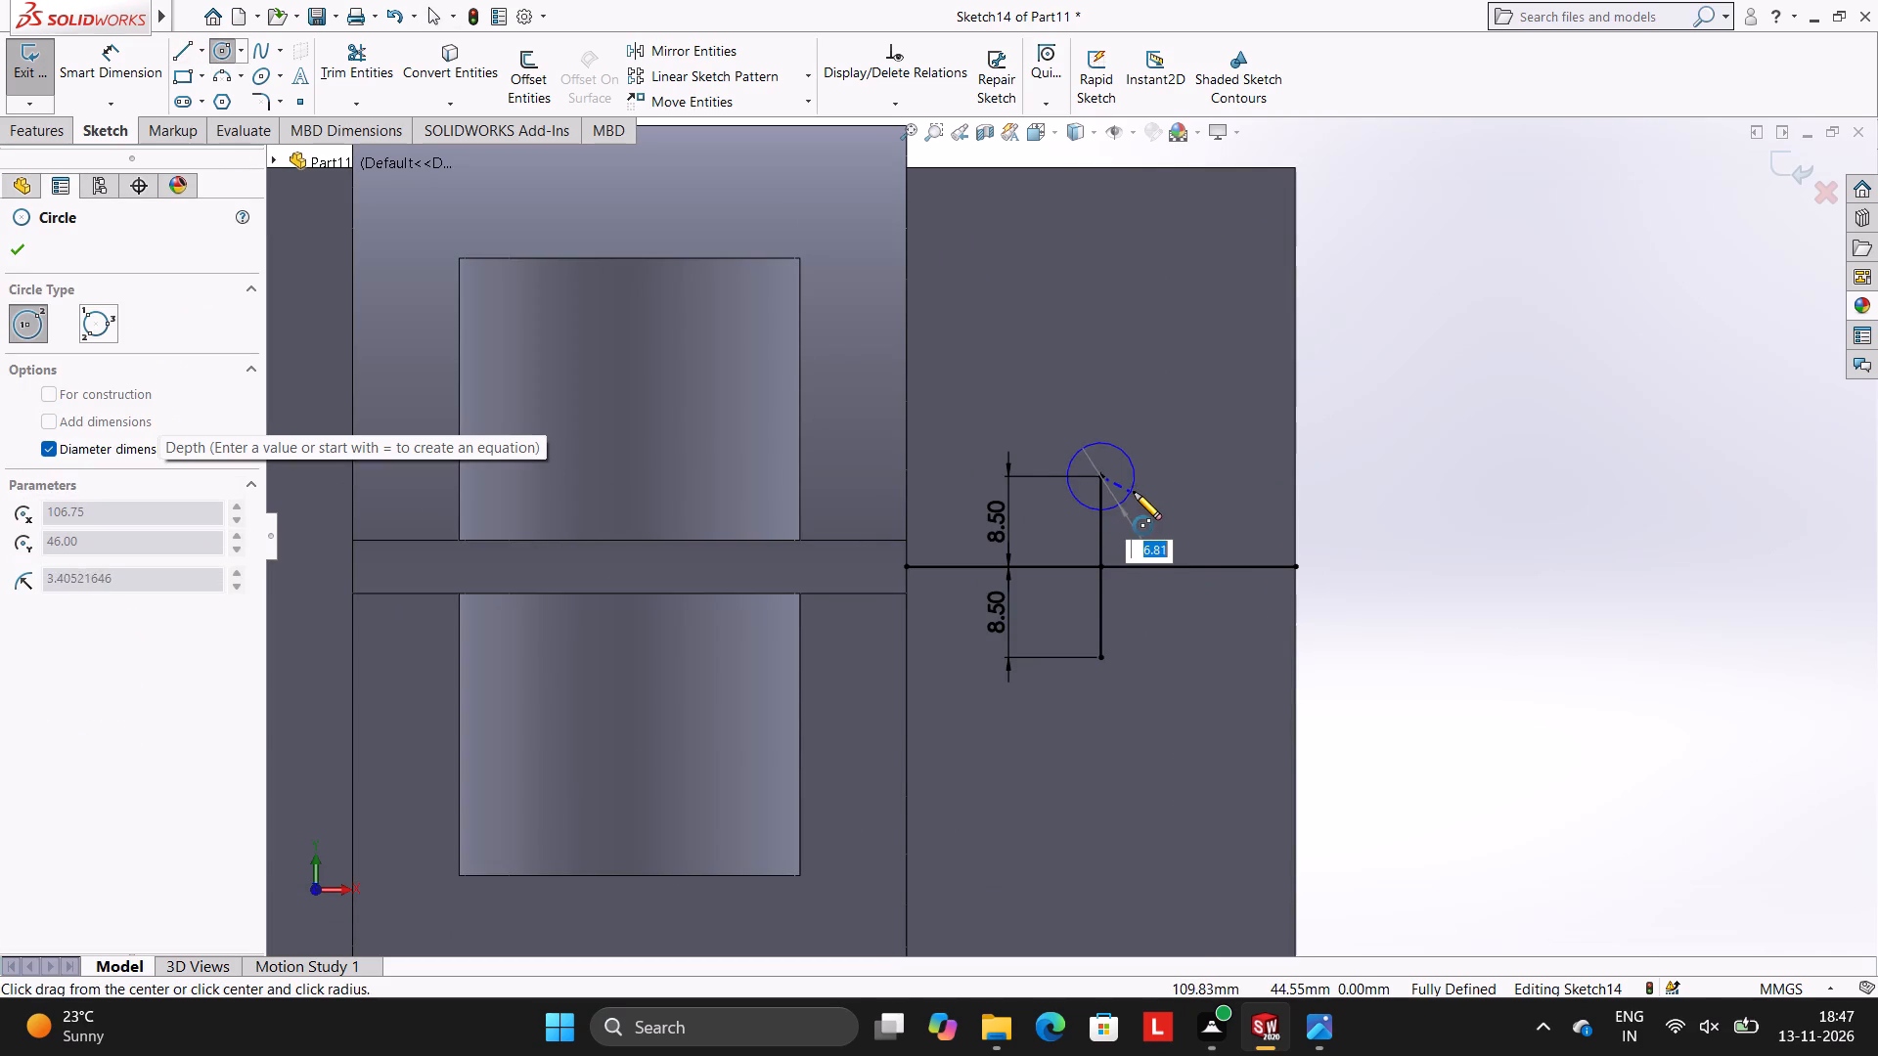
type("11")
key("Return")
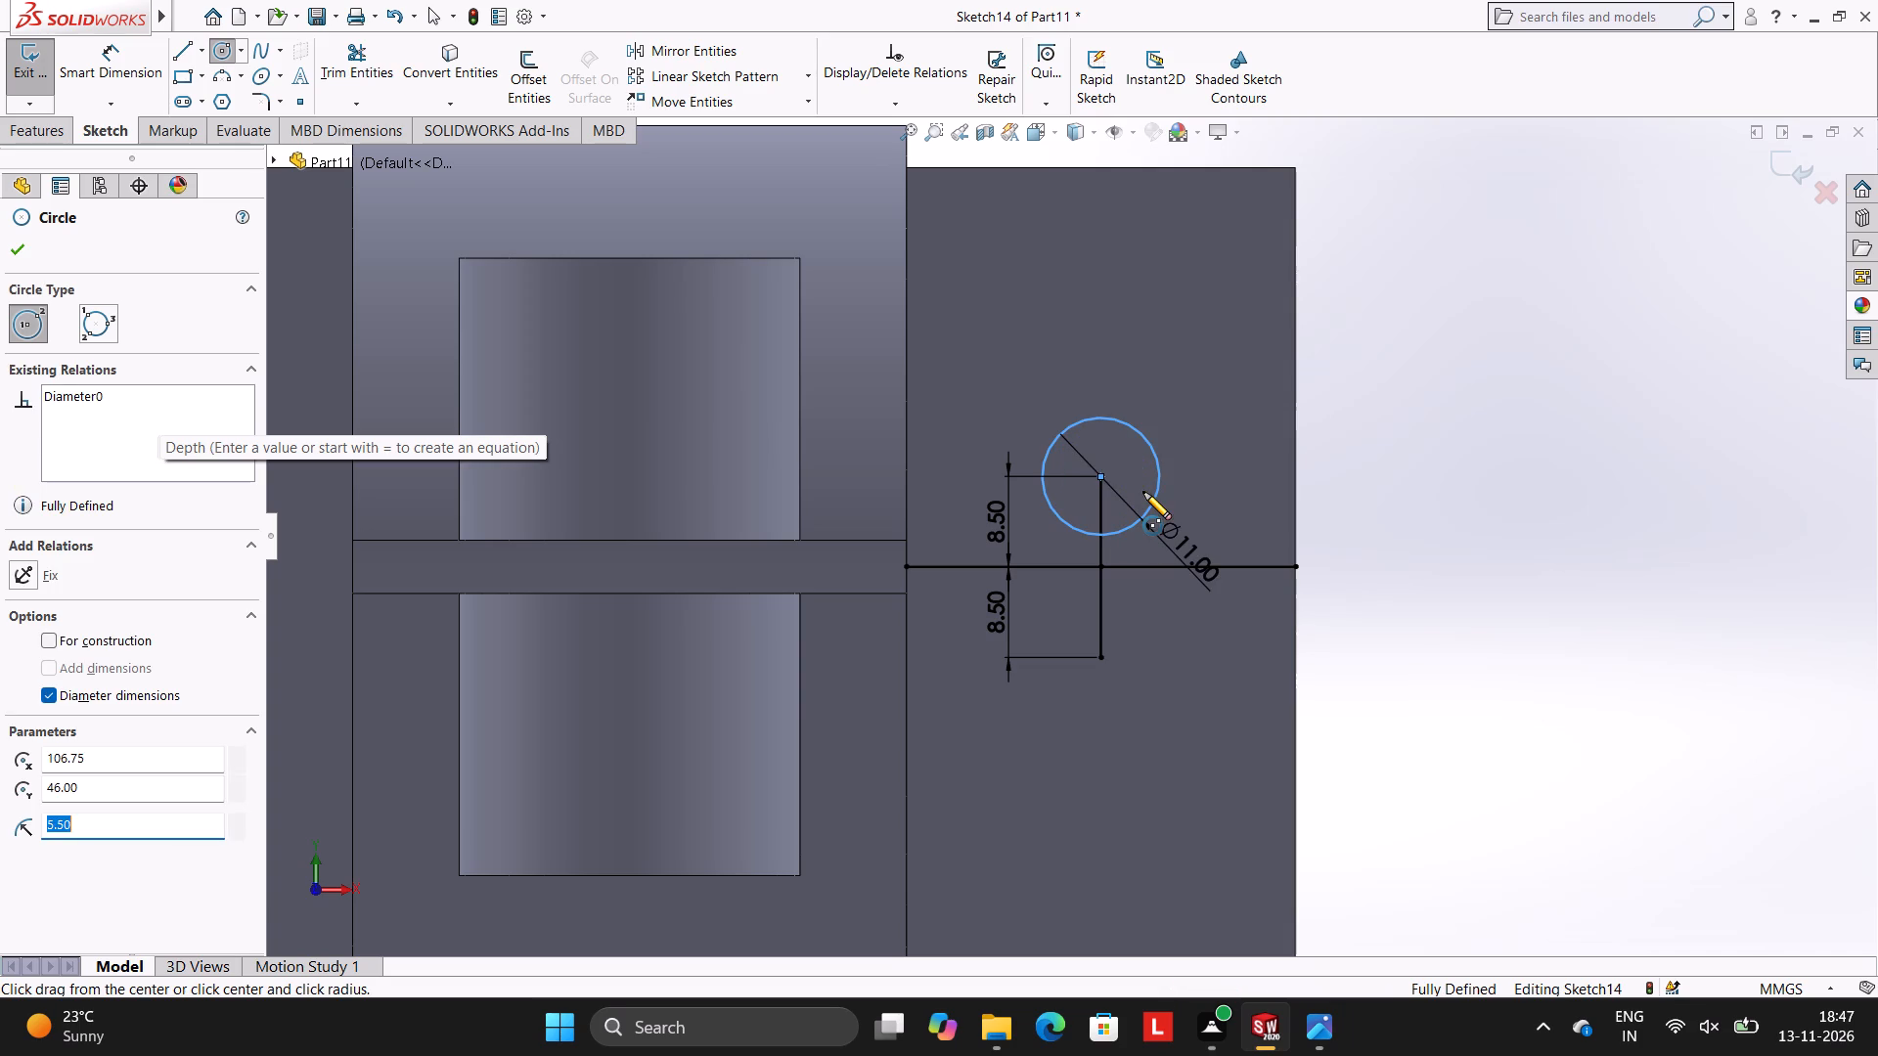
key("Escape")
key("Escape")
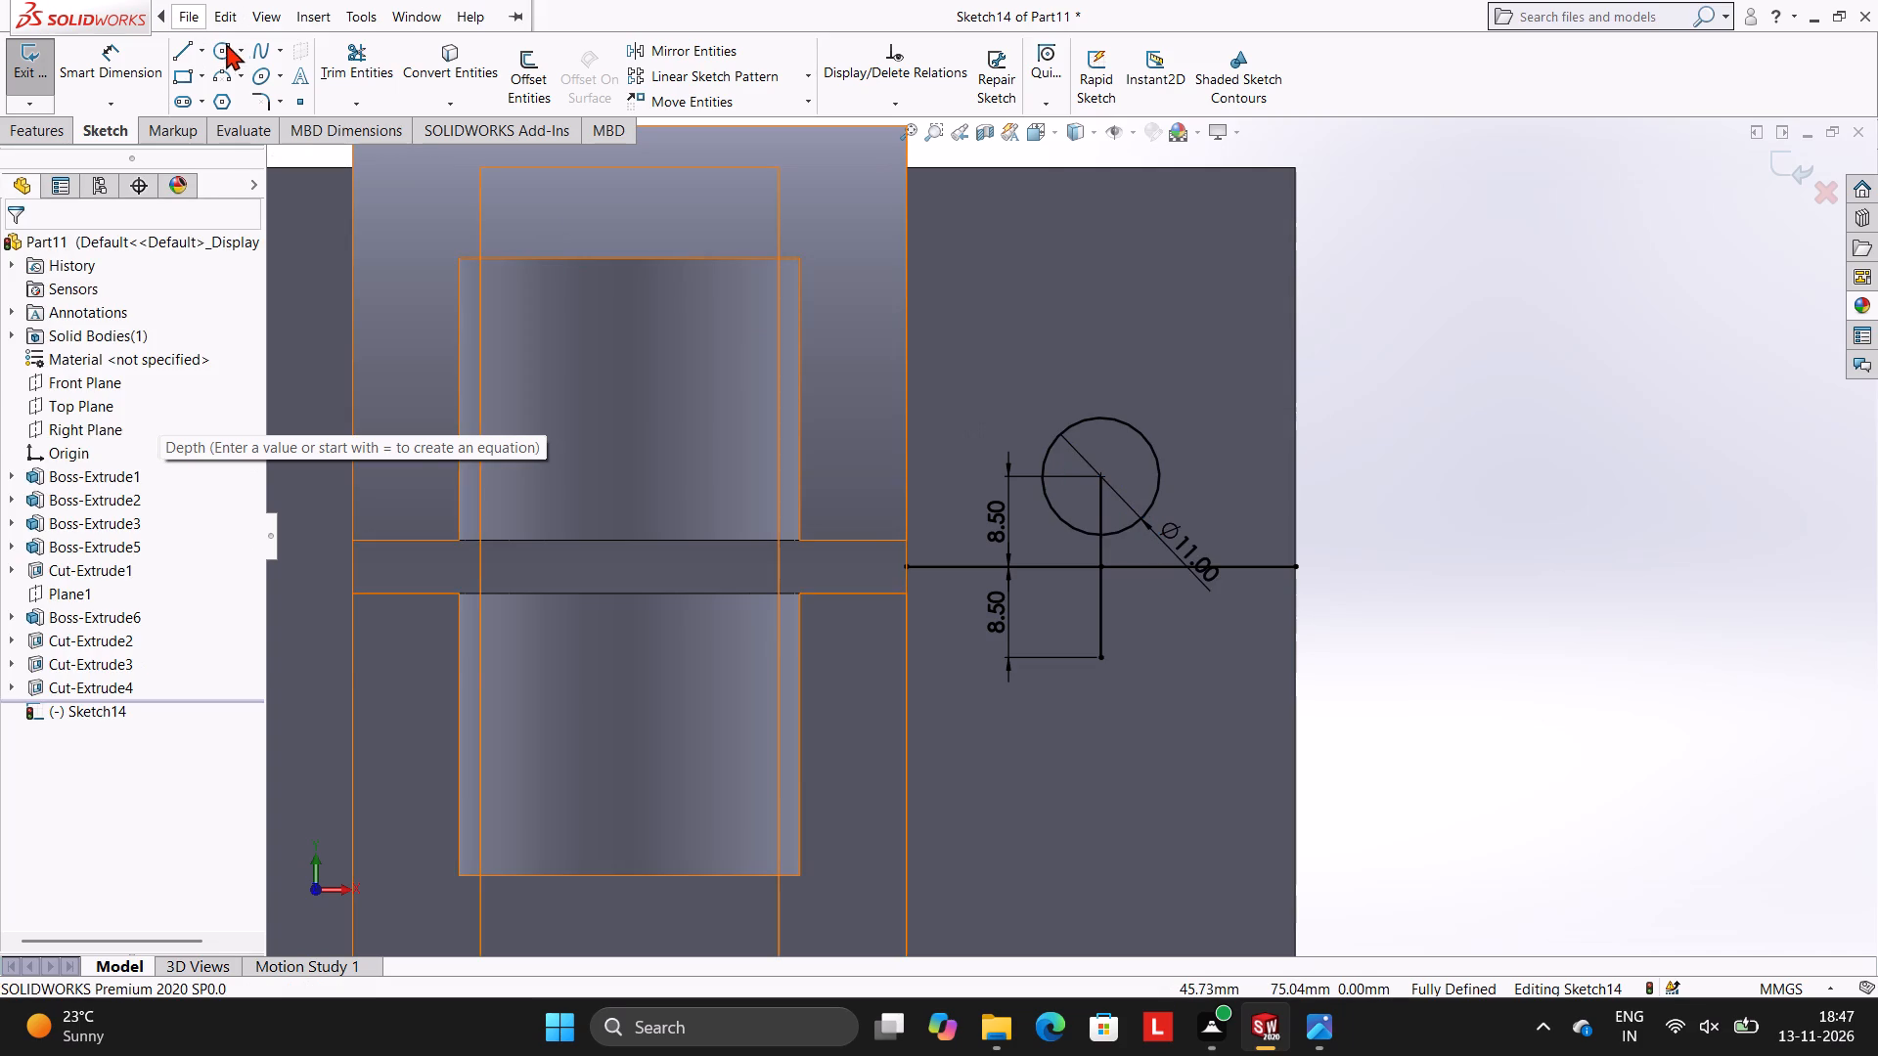
left_click(1513, 329)
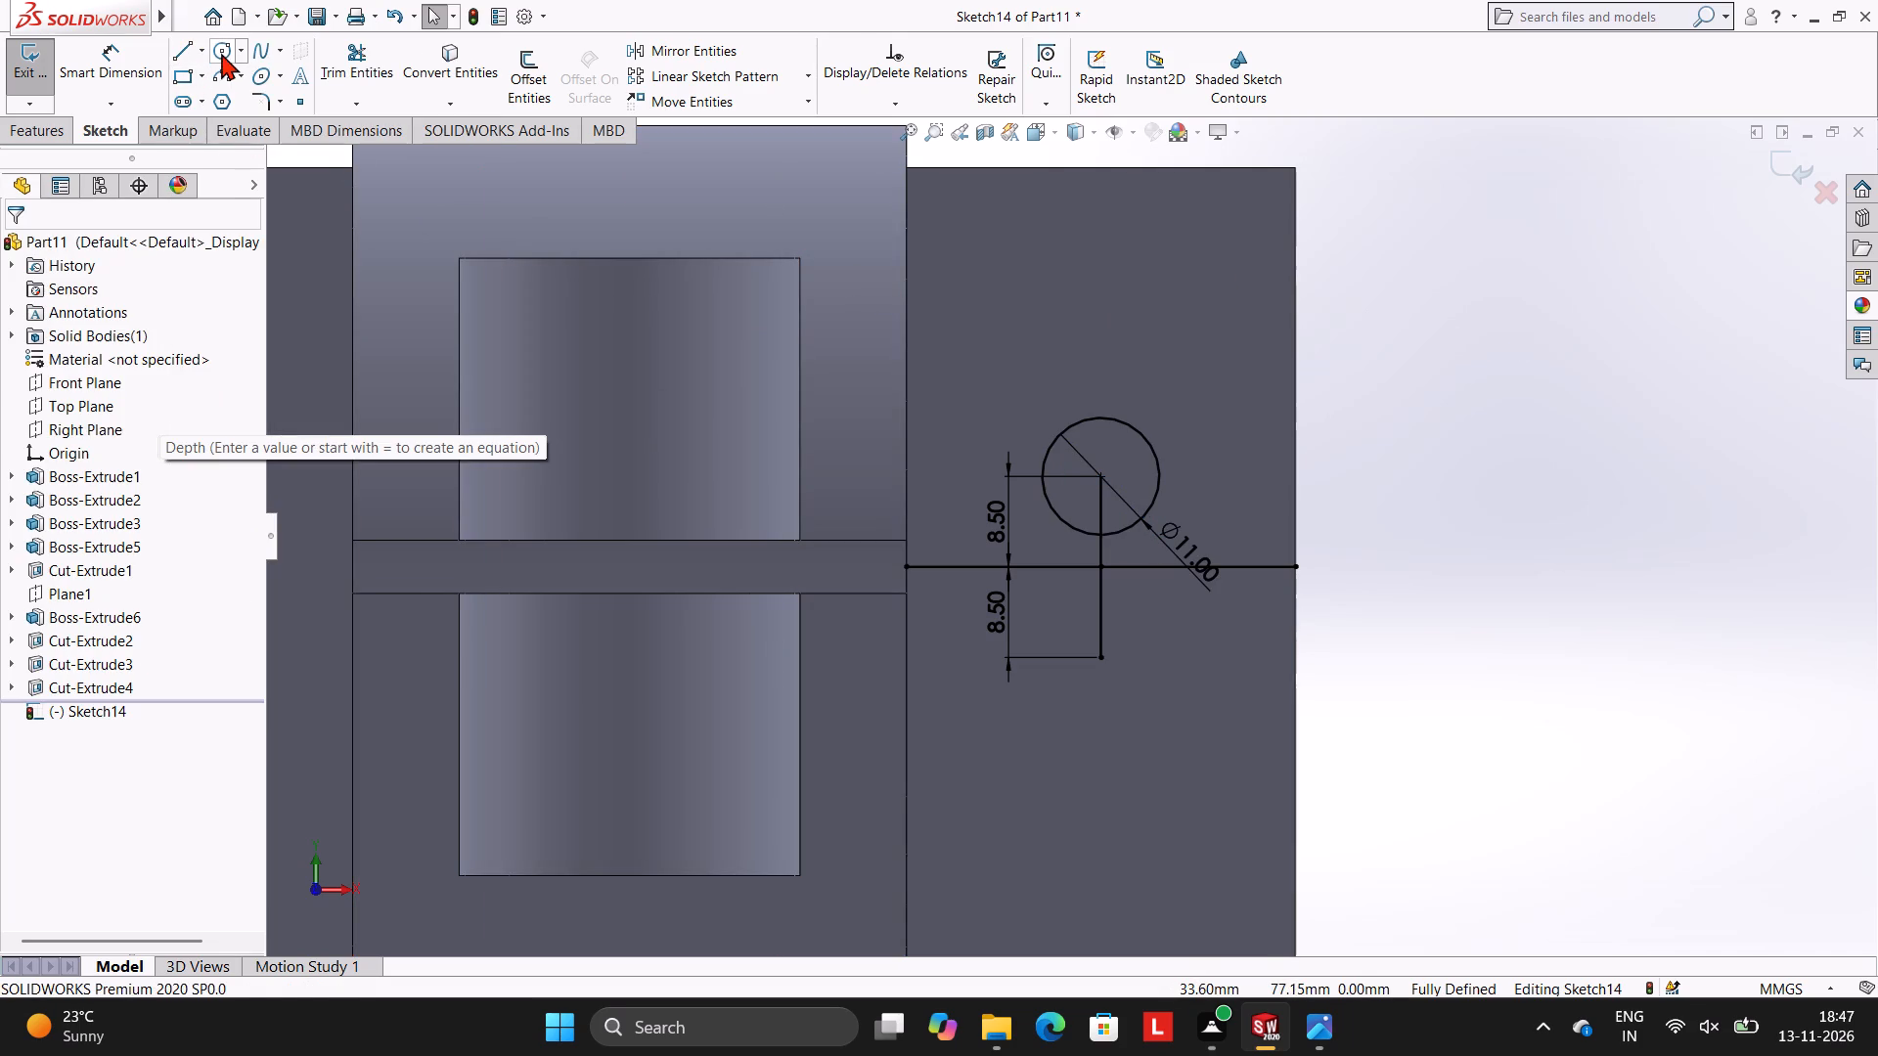
Sketch an 11 mm diameter circle centred on the lower end of the vertical line.
left_click(221, 53)
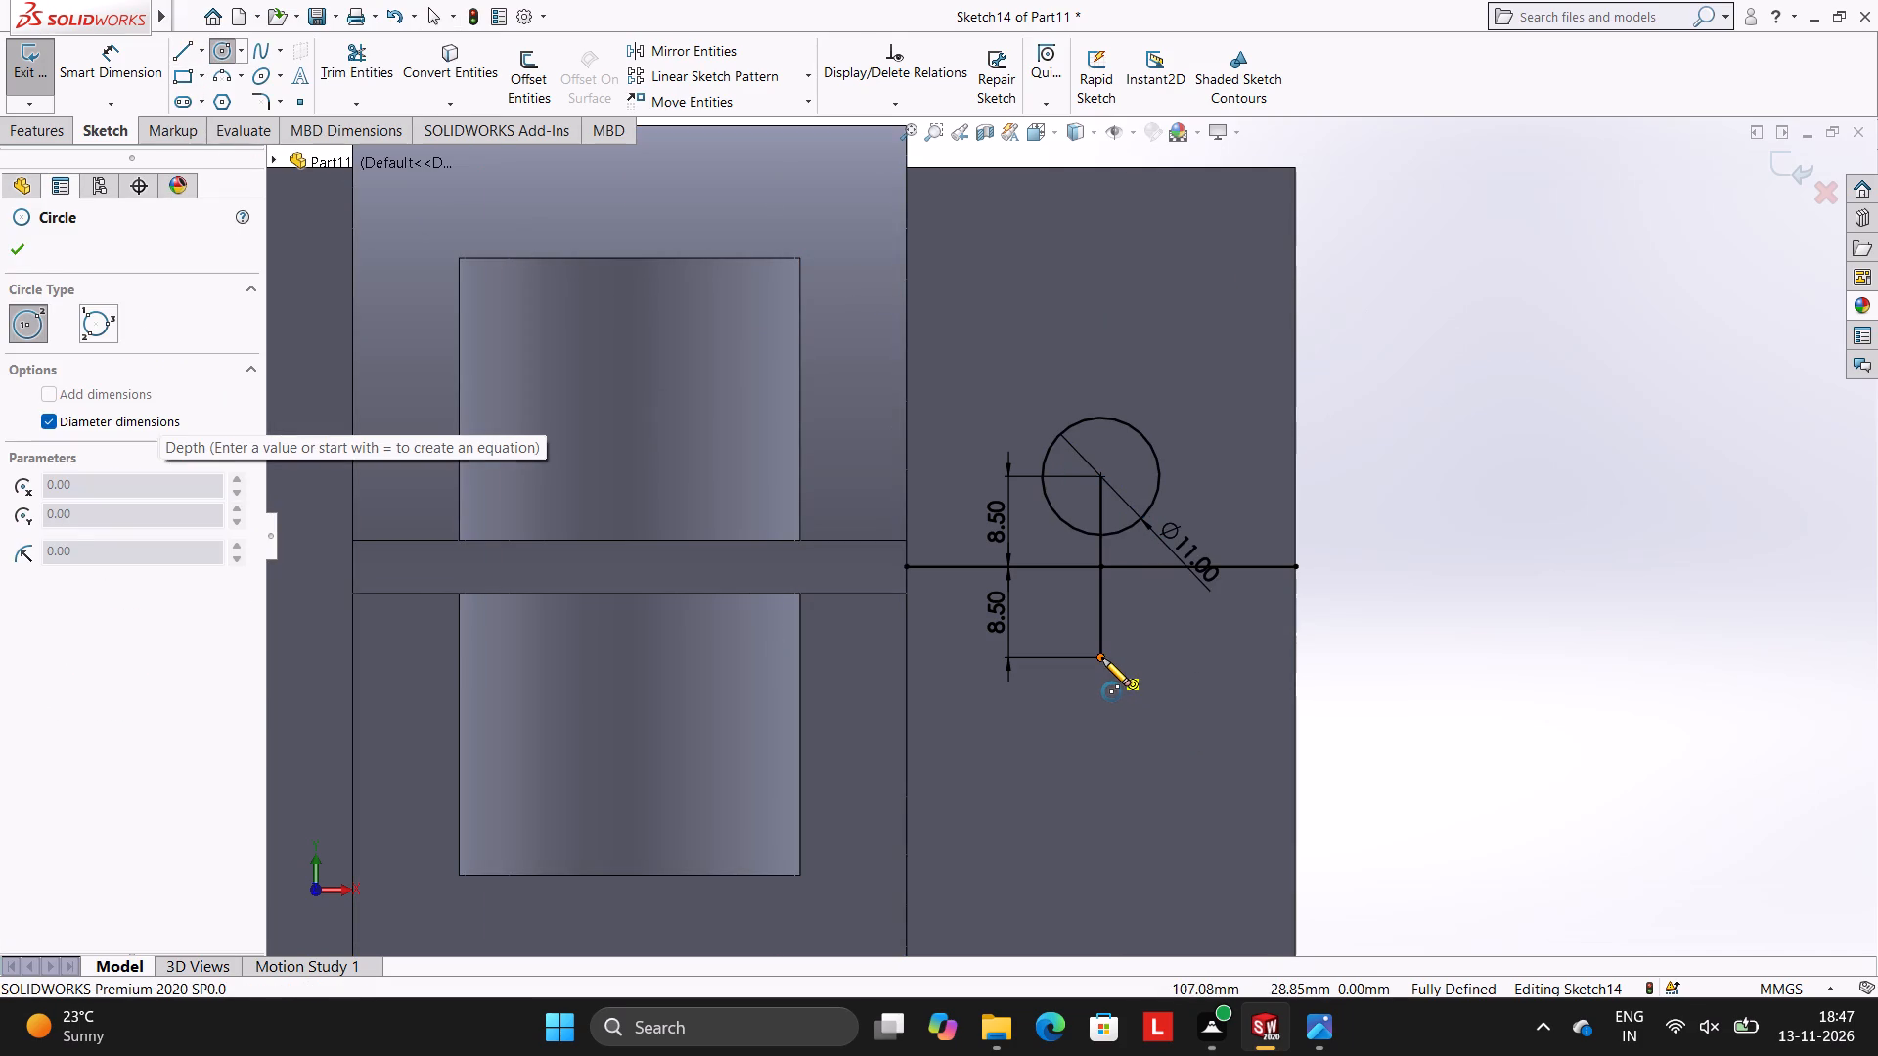
left_click(1102, 658)
type("11")
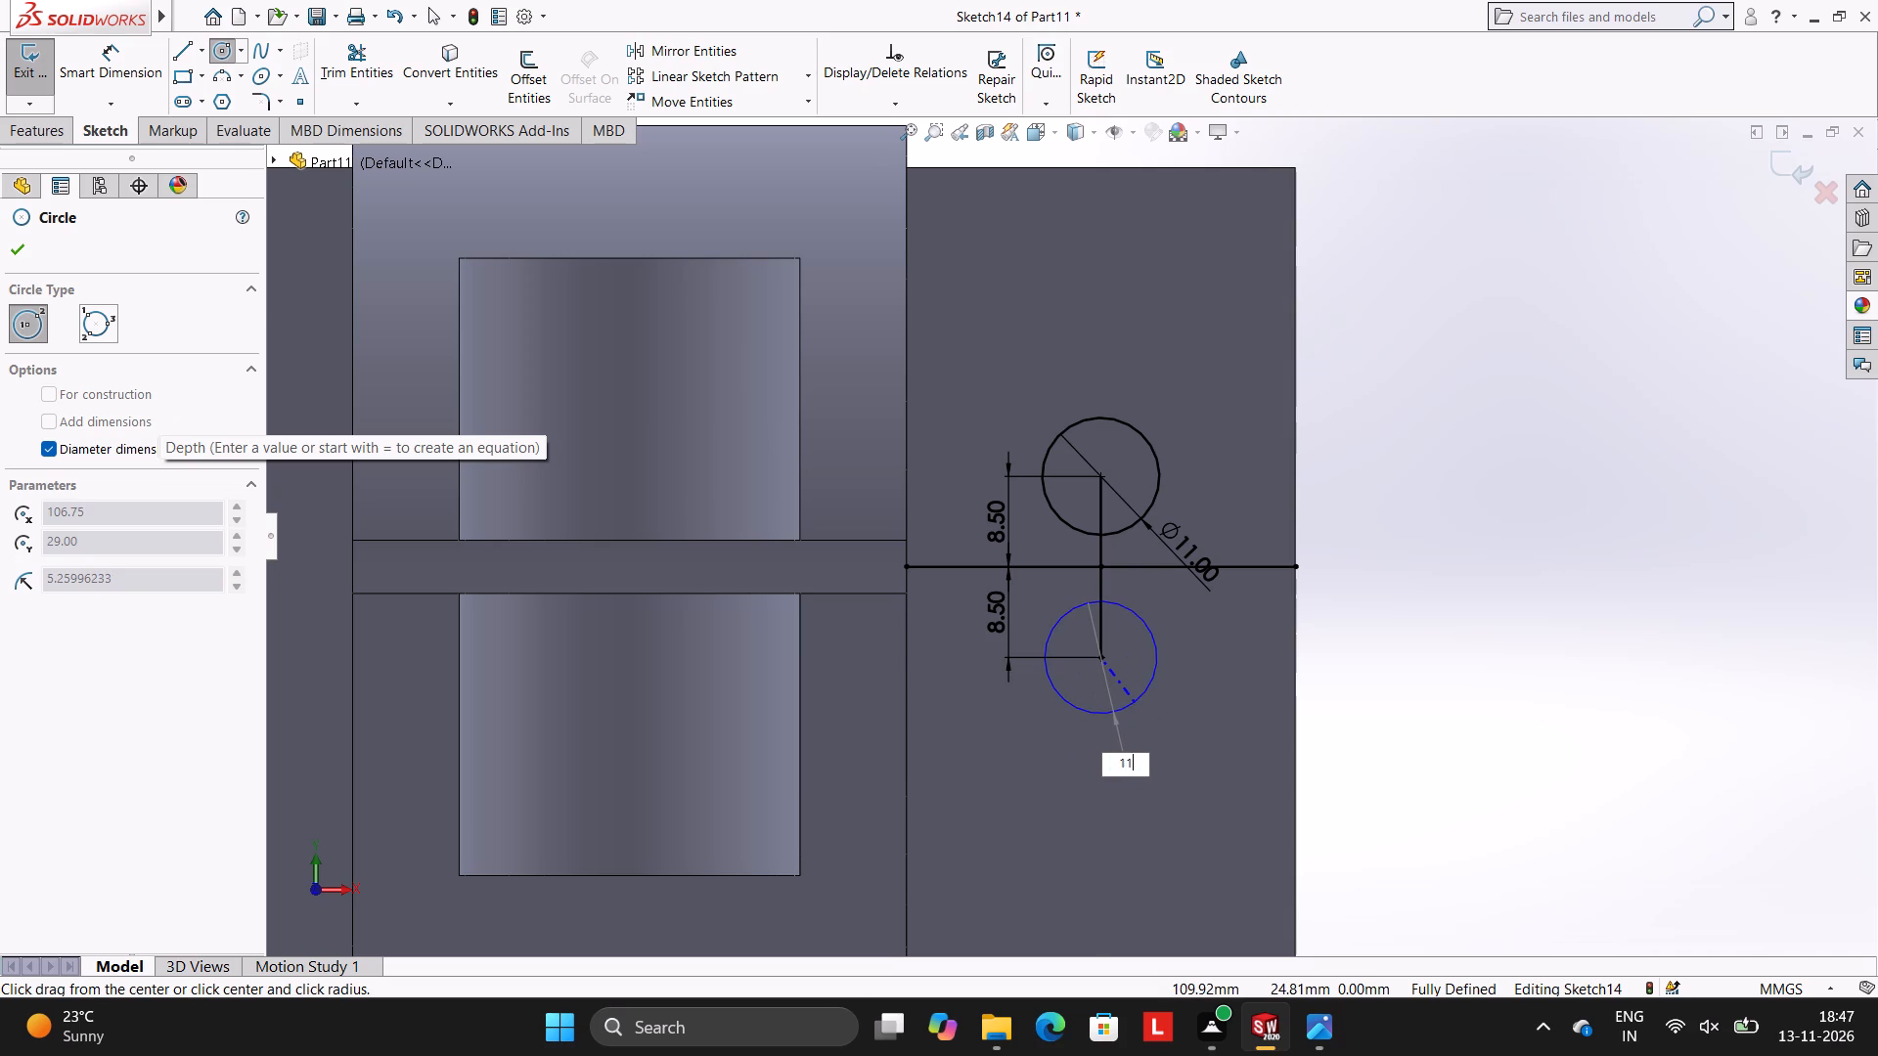
key("Return")
key("Escape")
key("Escape")
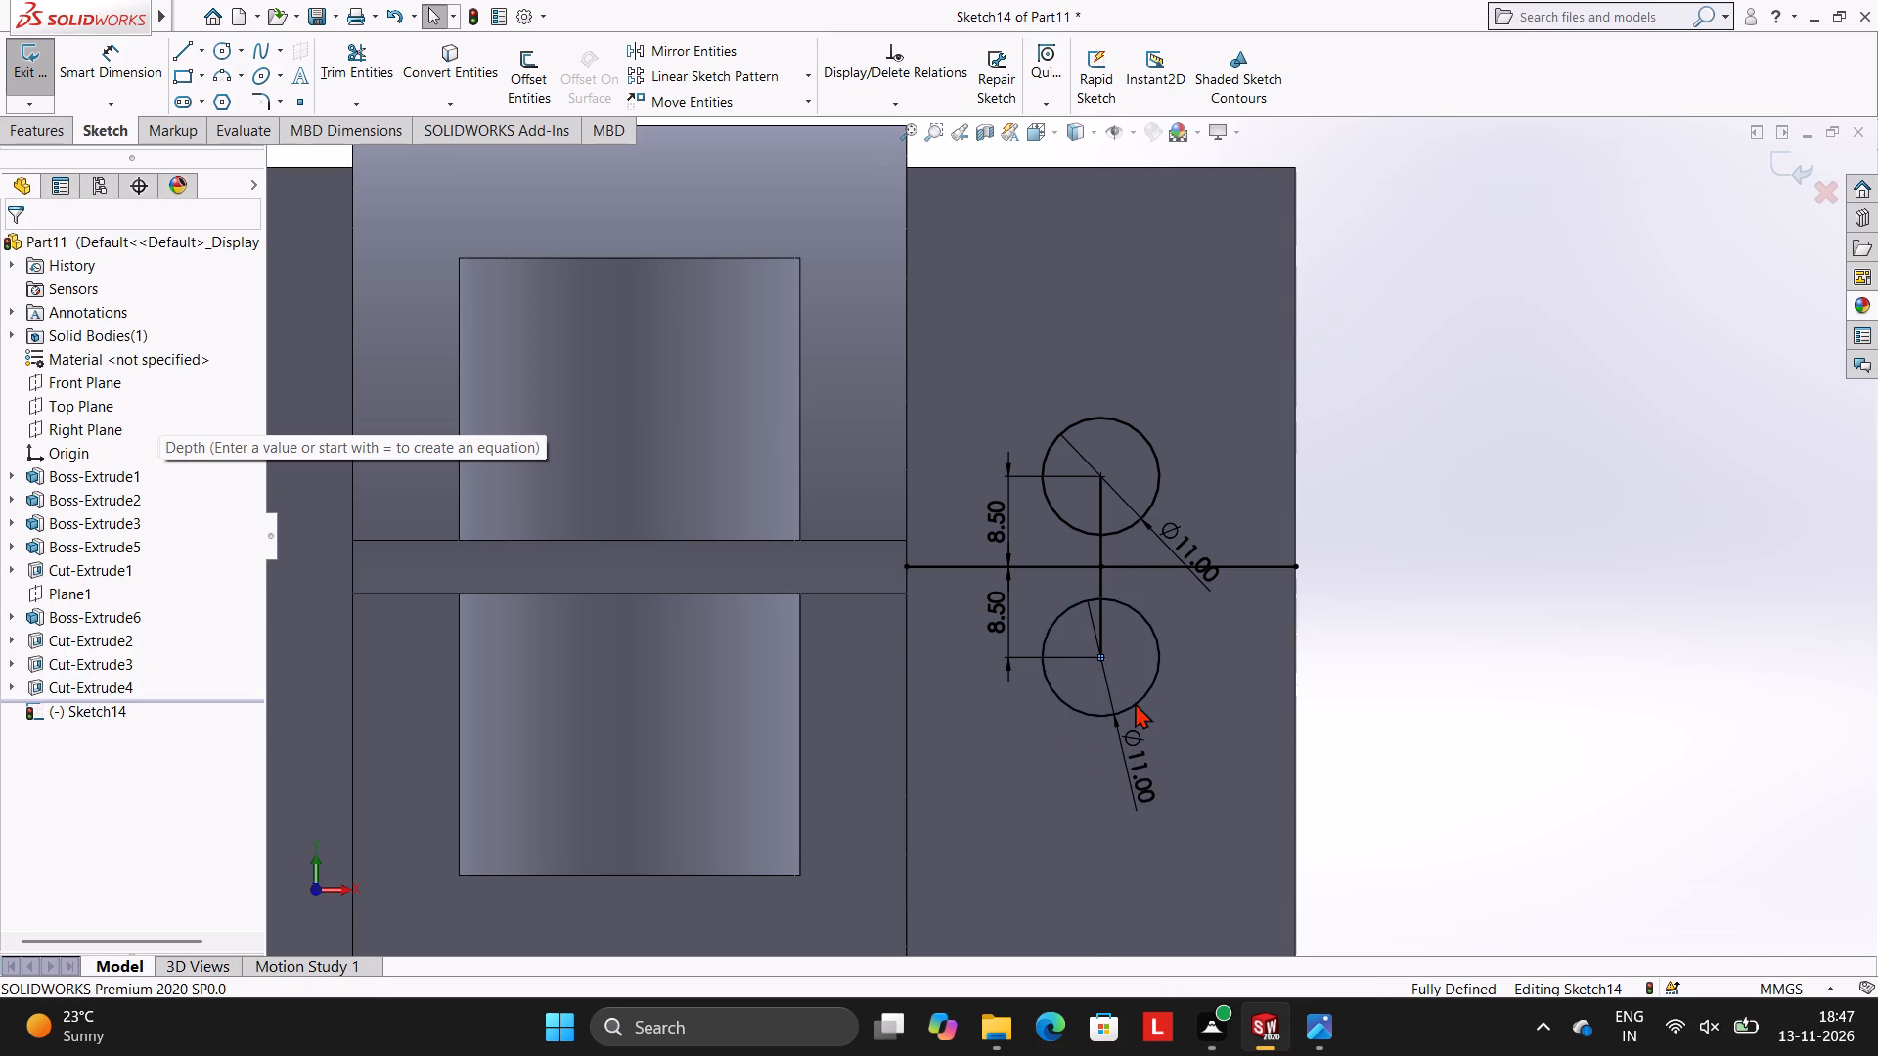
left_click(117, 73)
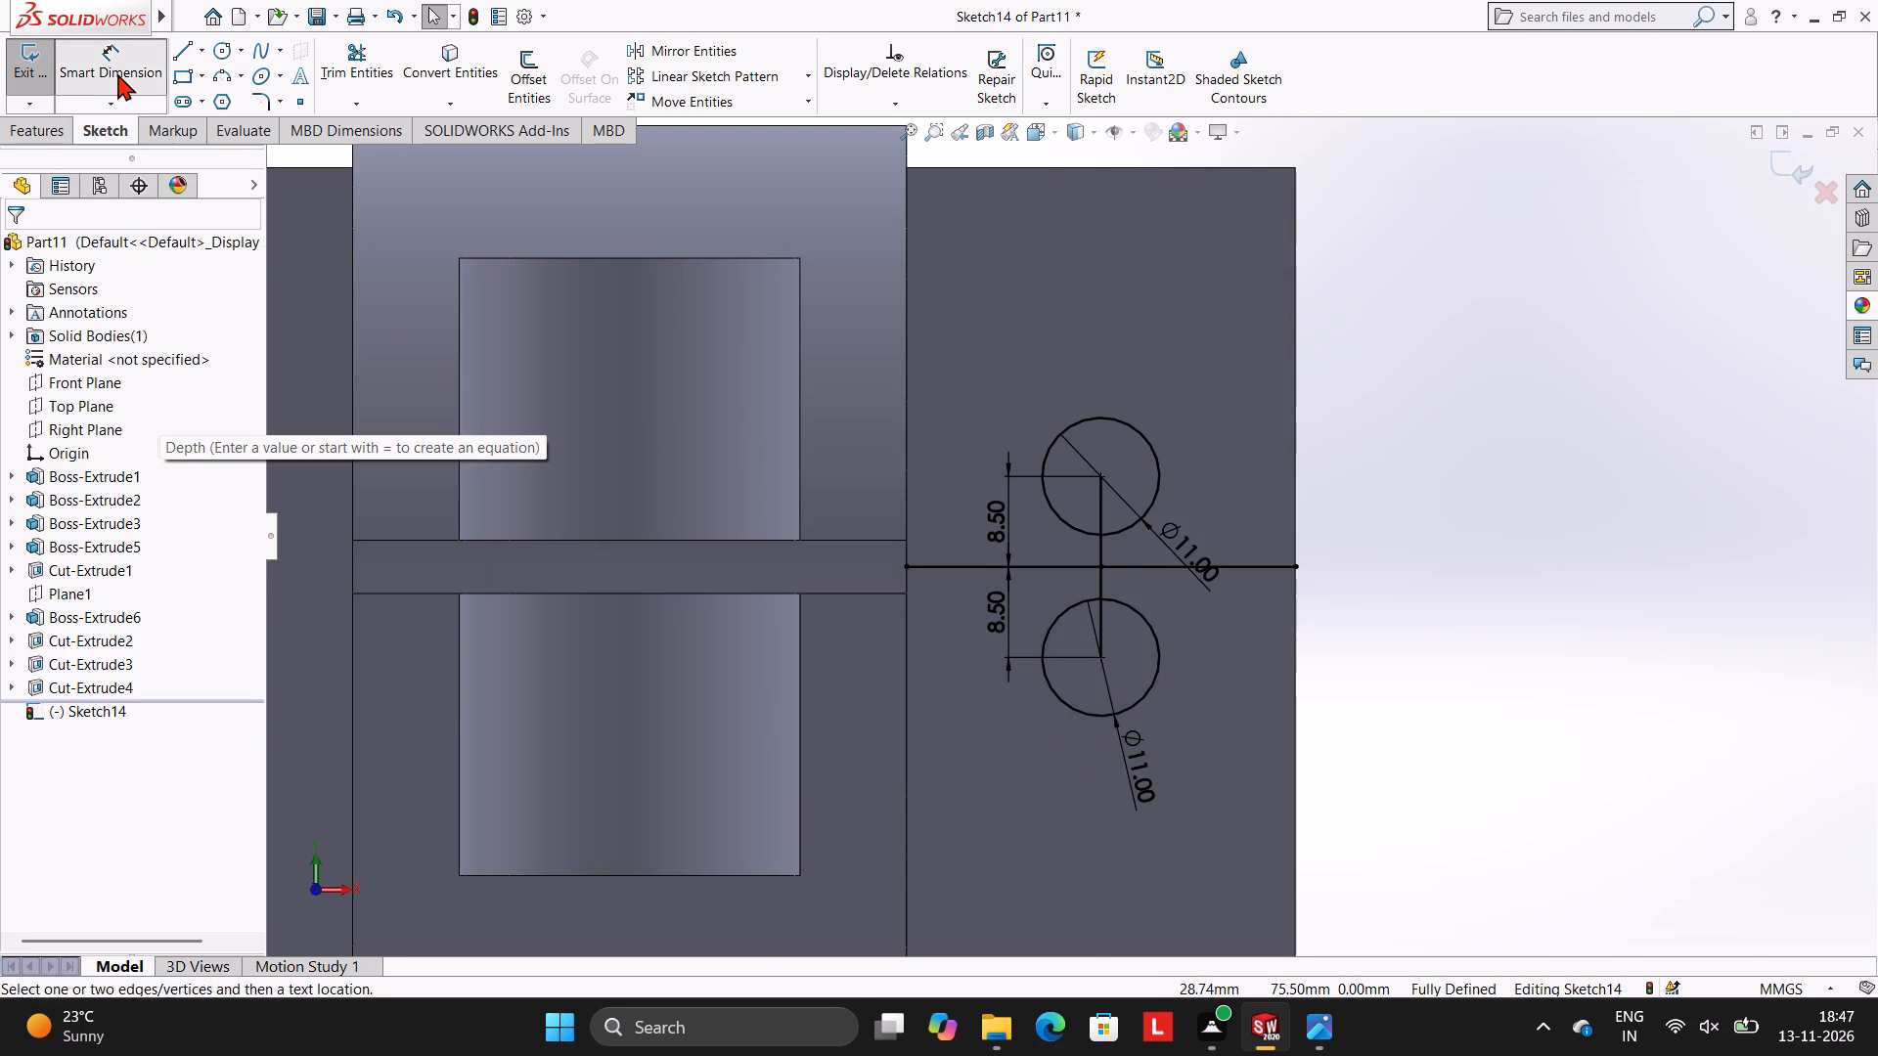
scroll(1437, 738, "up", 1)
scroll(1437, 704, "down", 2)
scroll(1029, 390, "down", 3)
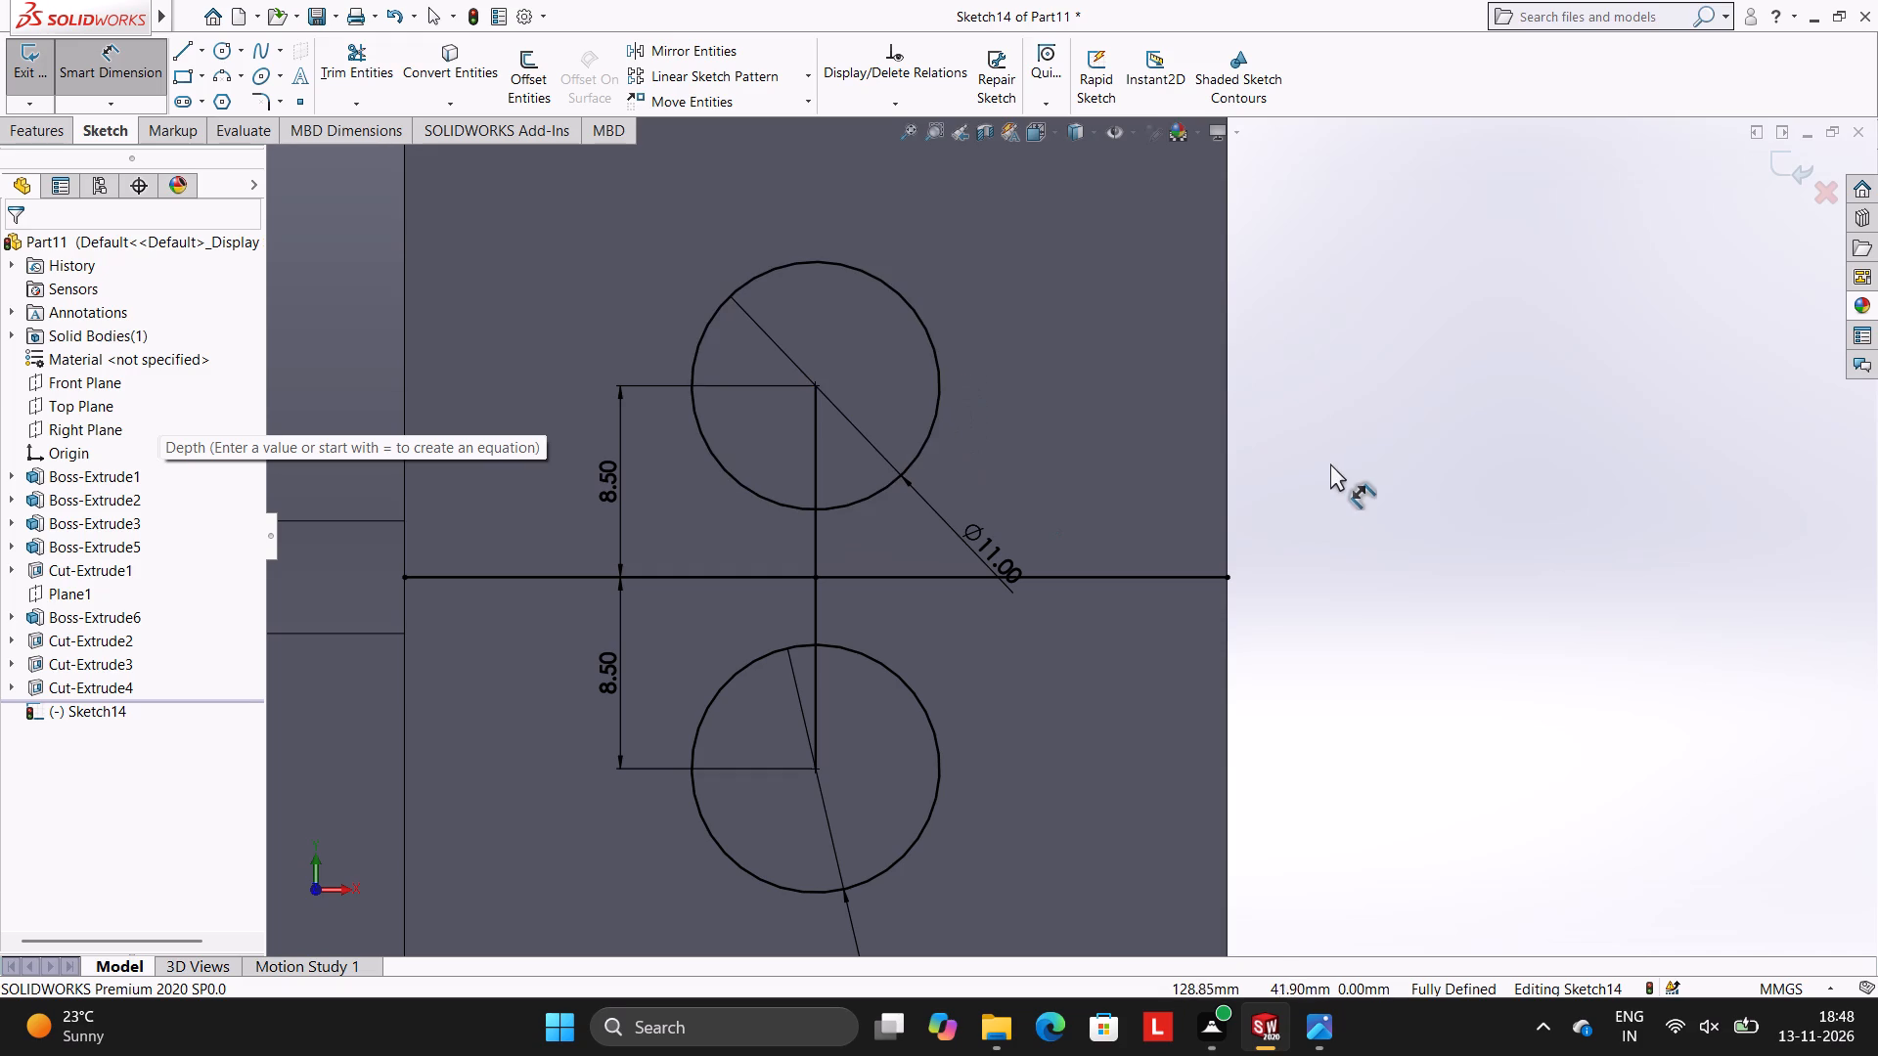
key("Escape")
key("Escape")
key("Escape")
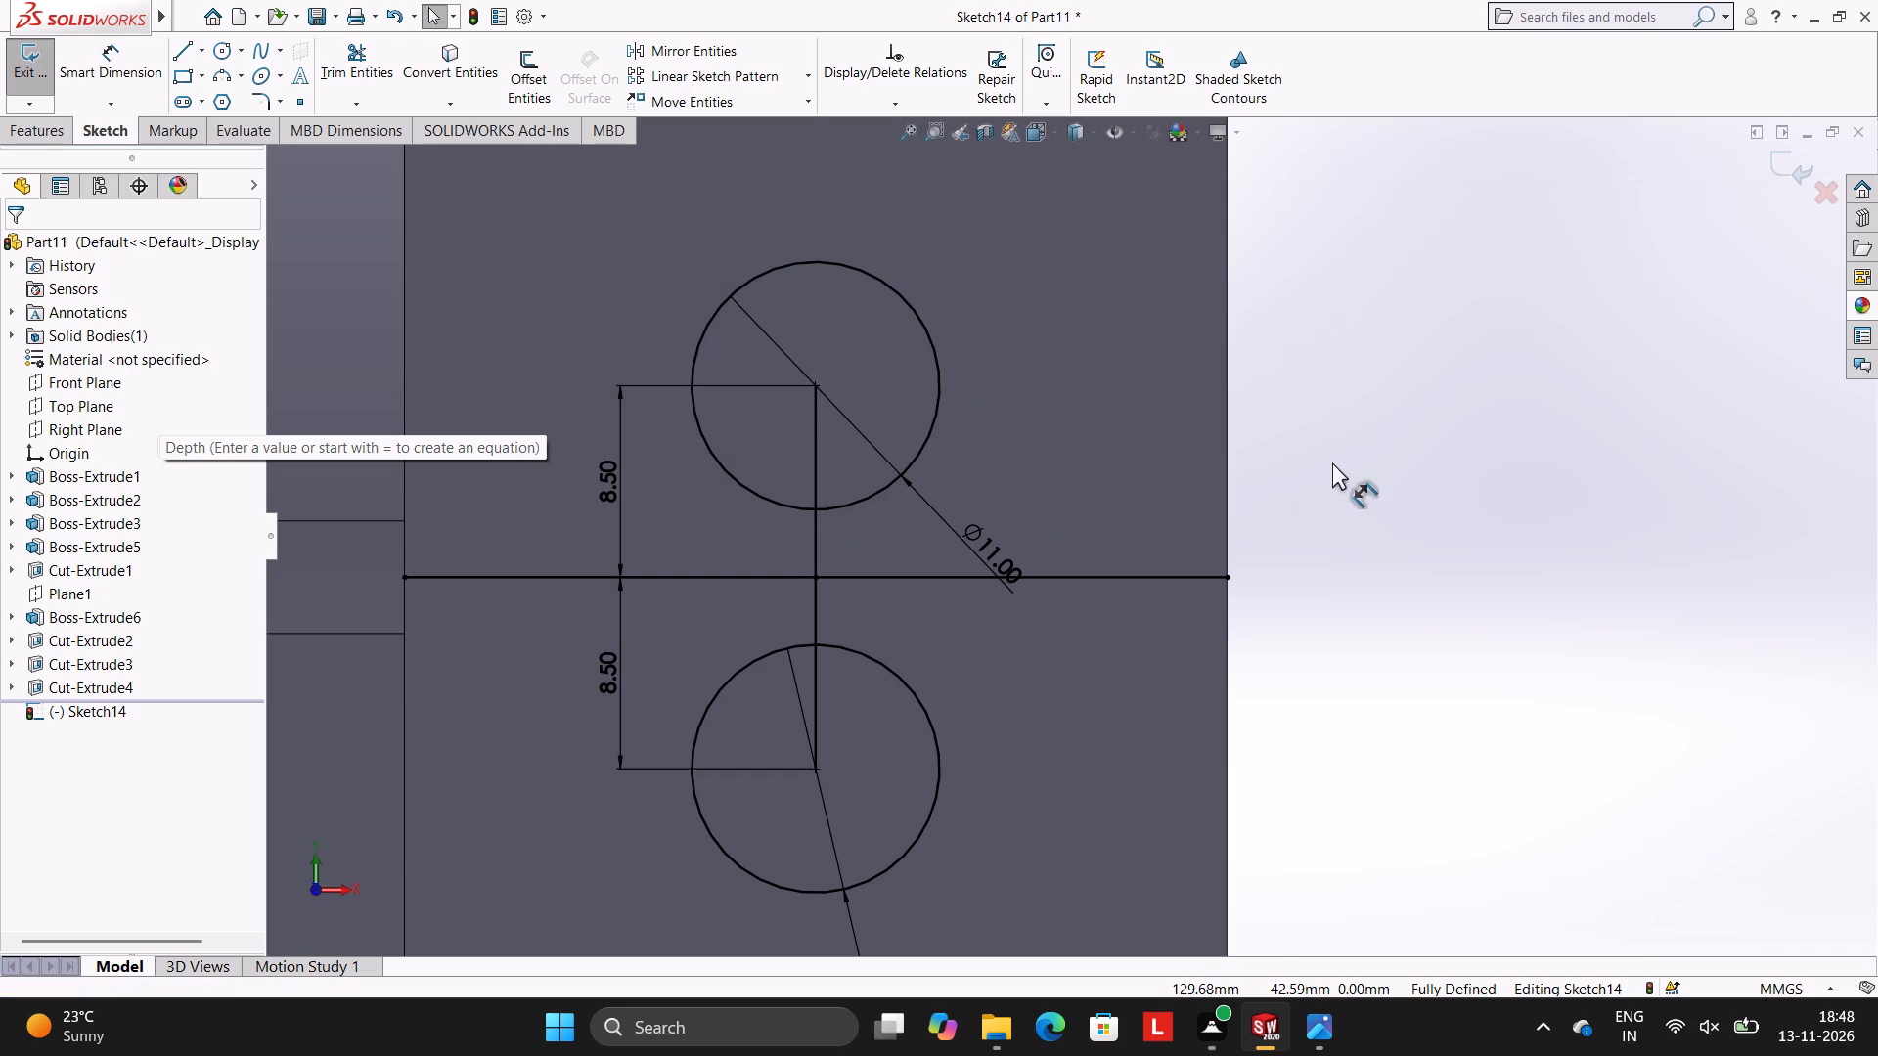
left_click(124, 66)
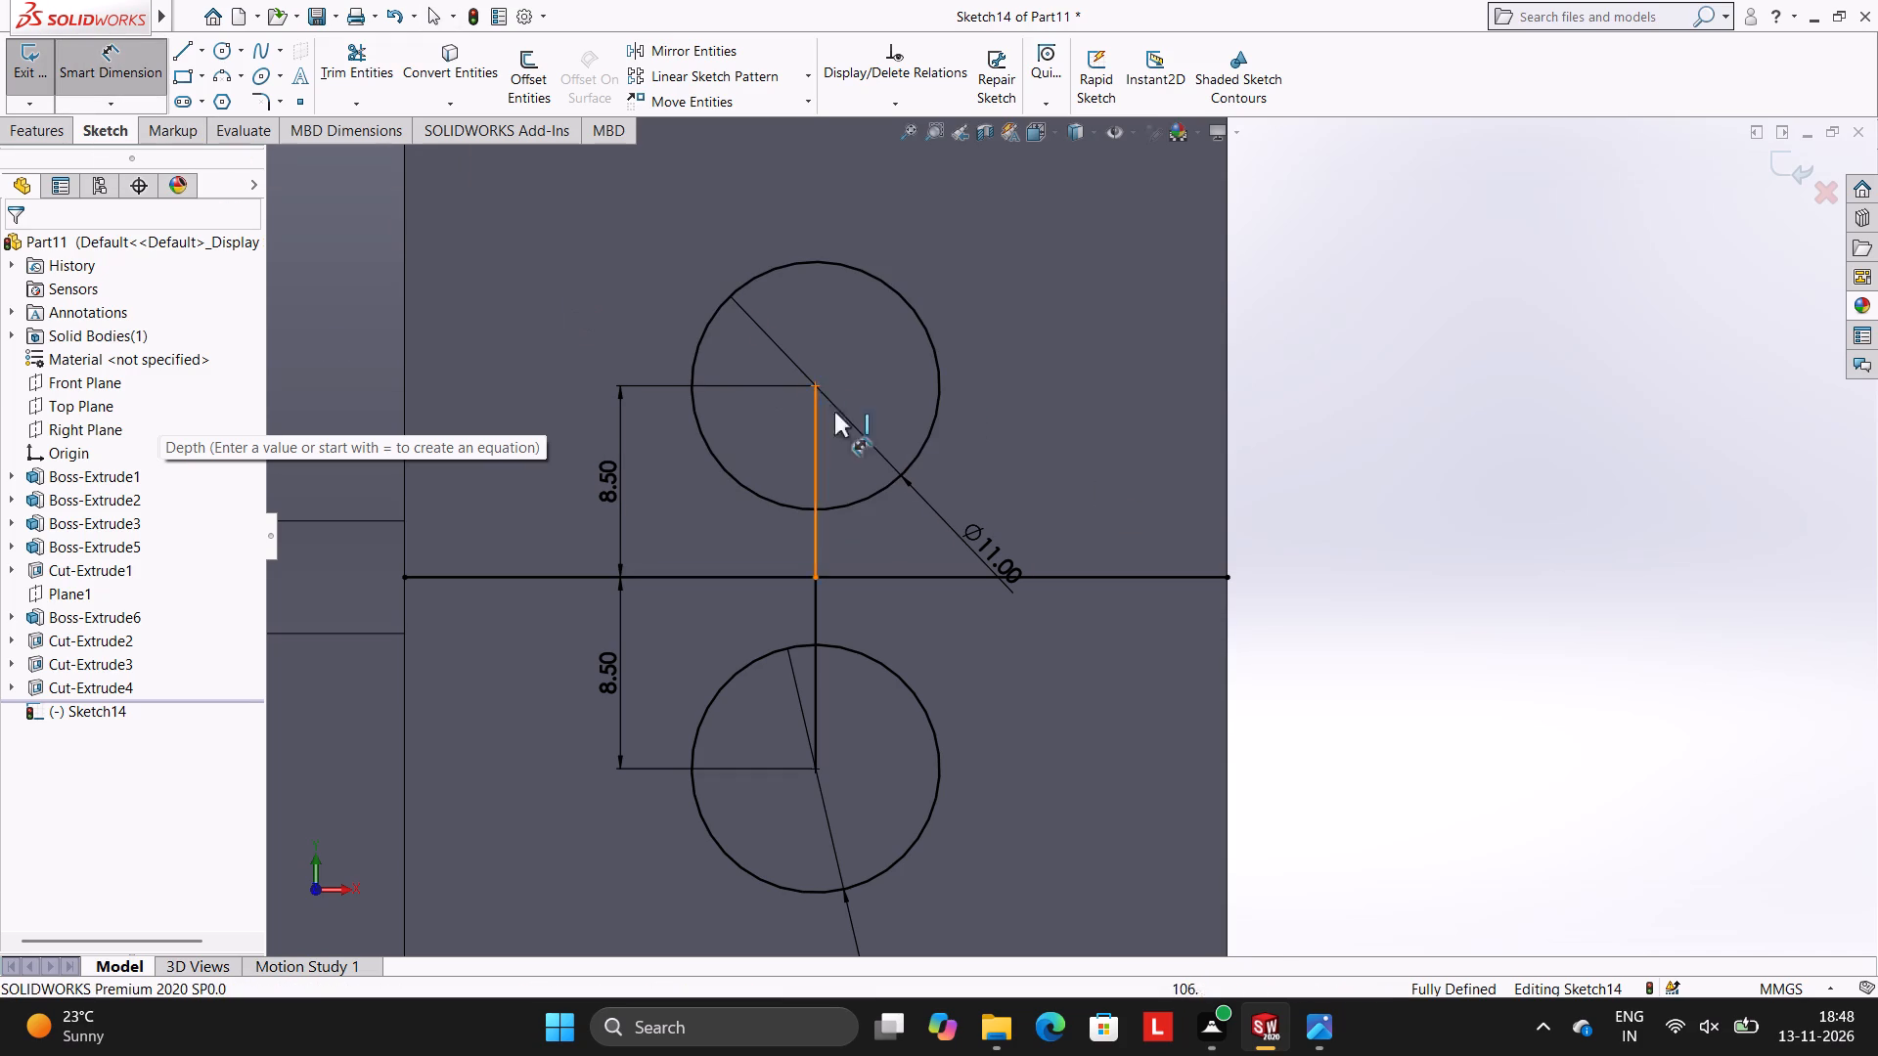
Sketch two 17 mm vertical lines joining the outer side points of the upper and lower circles.
left_click(191, 51)
left_click(941, 387)
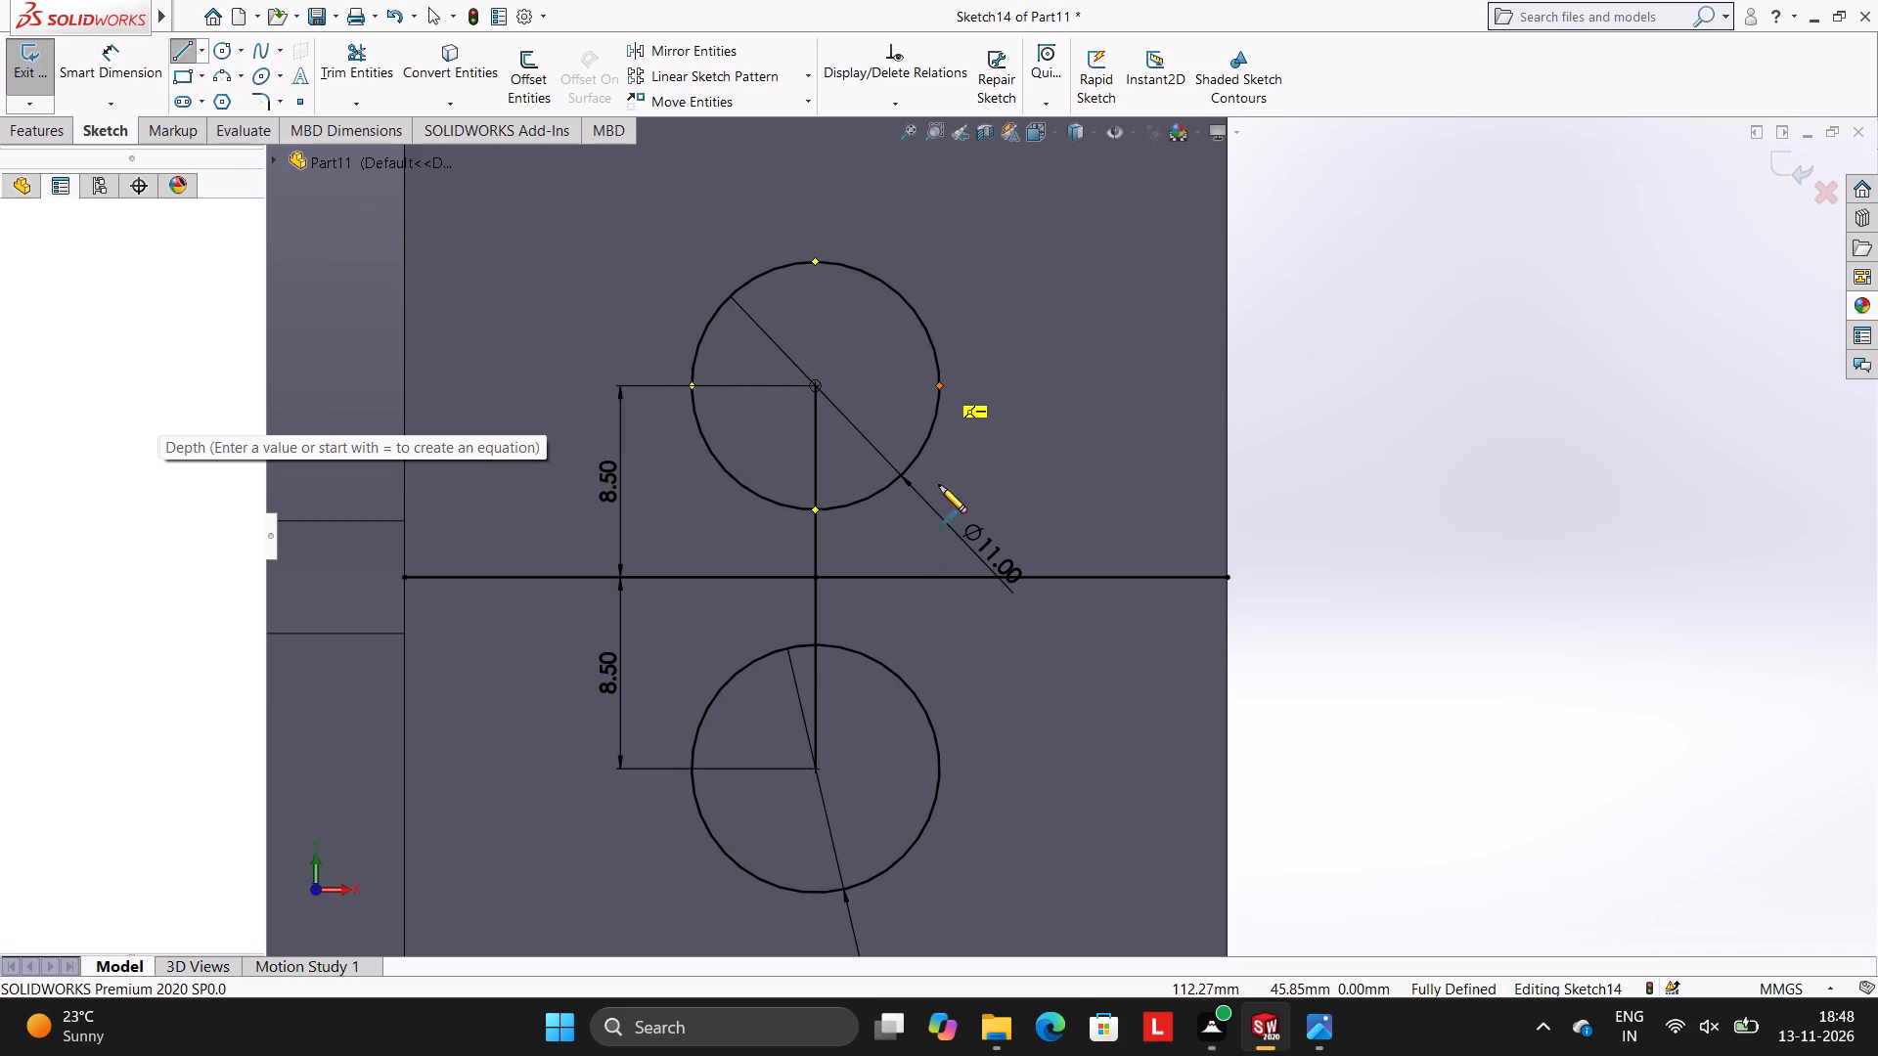
left_click(938, 770)
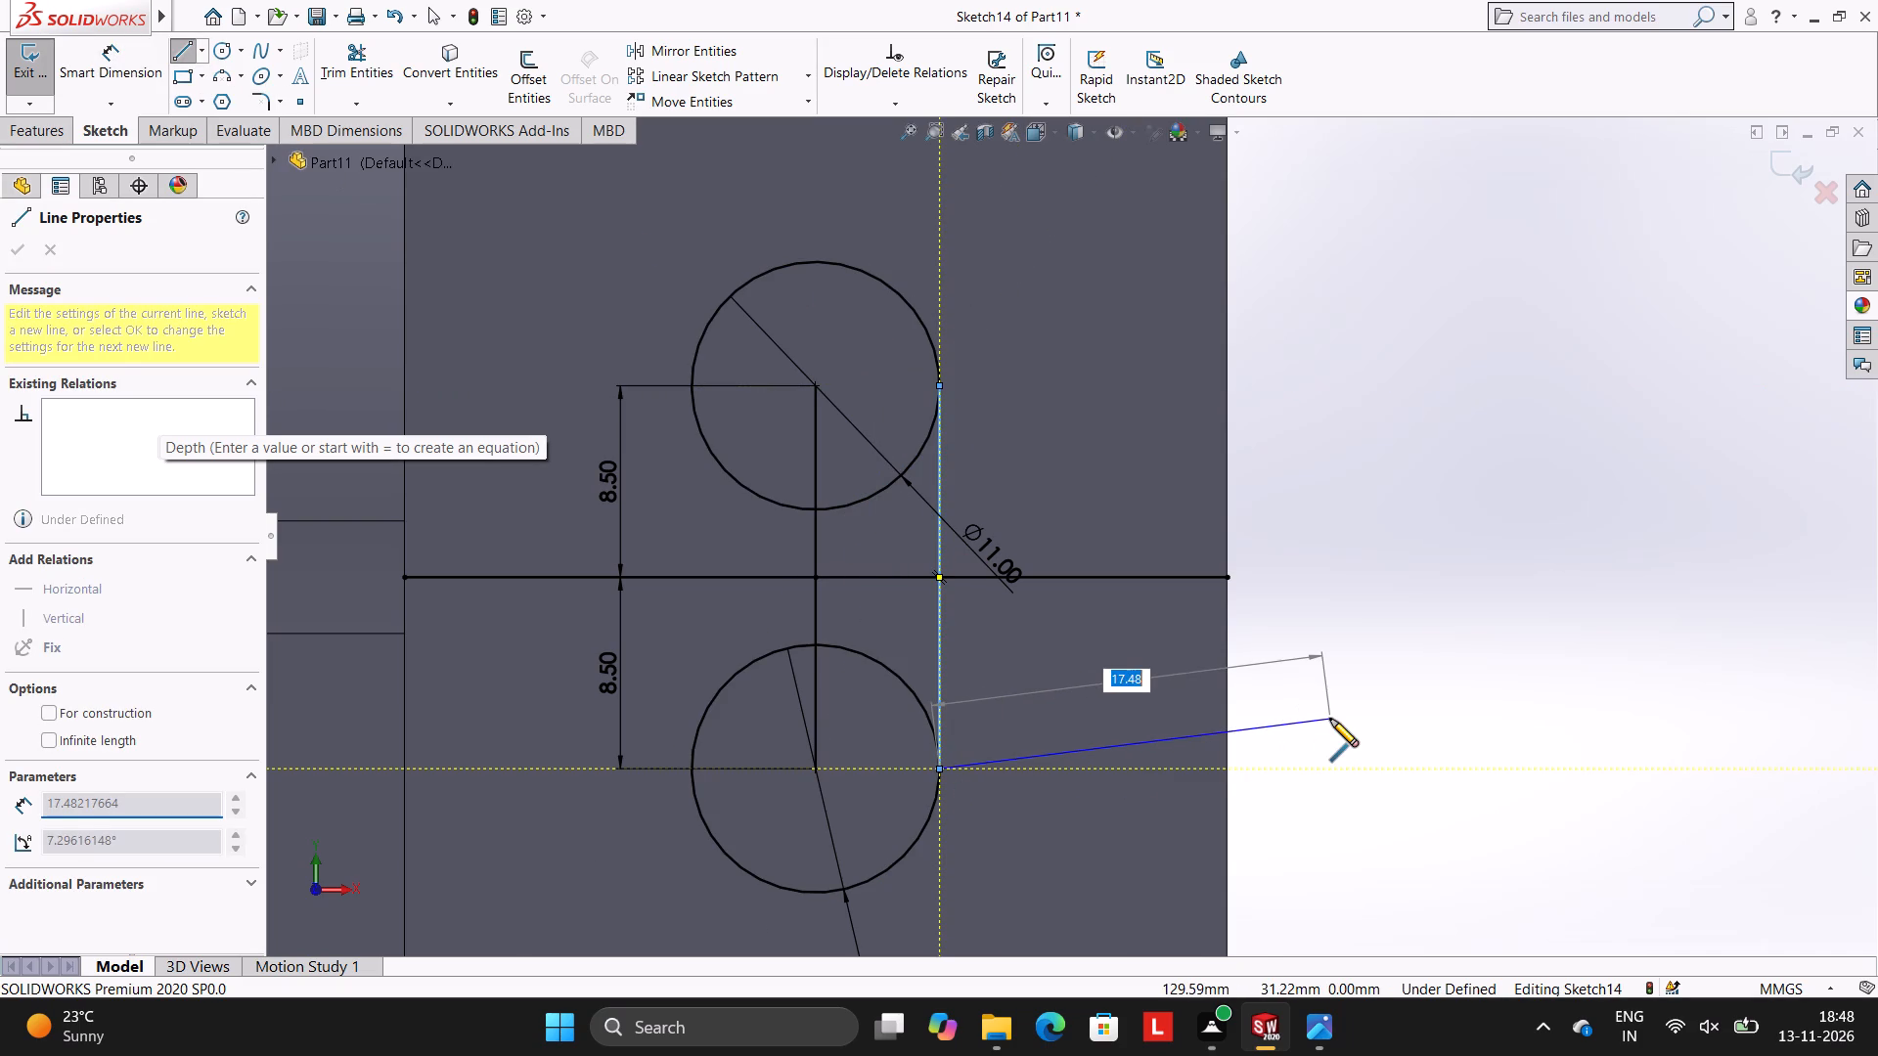
key("Escape")
key("Escape")
key("Escape")
key("Escape")
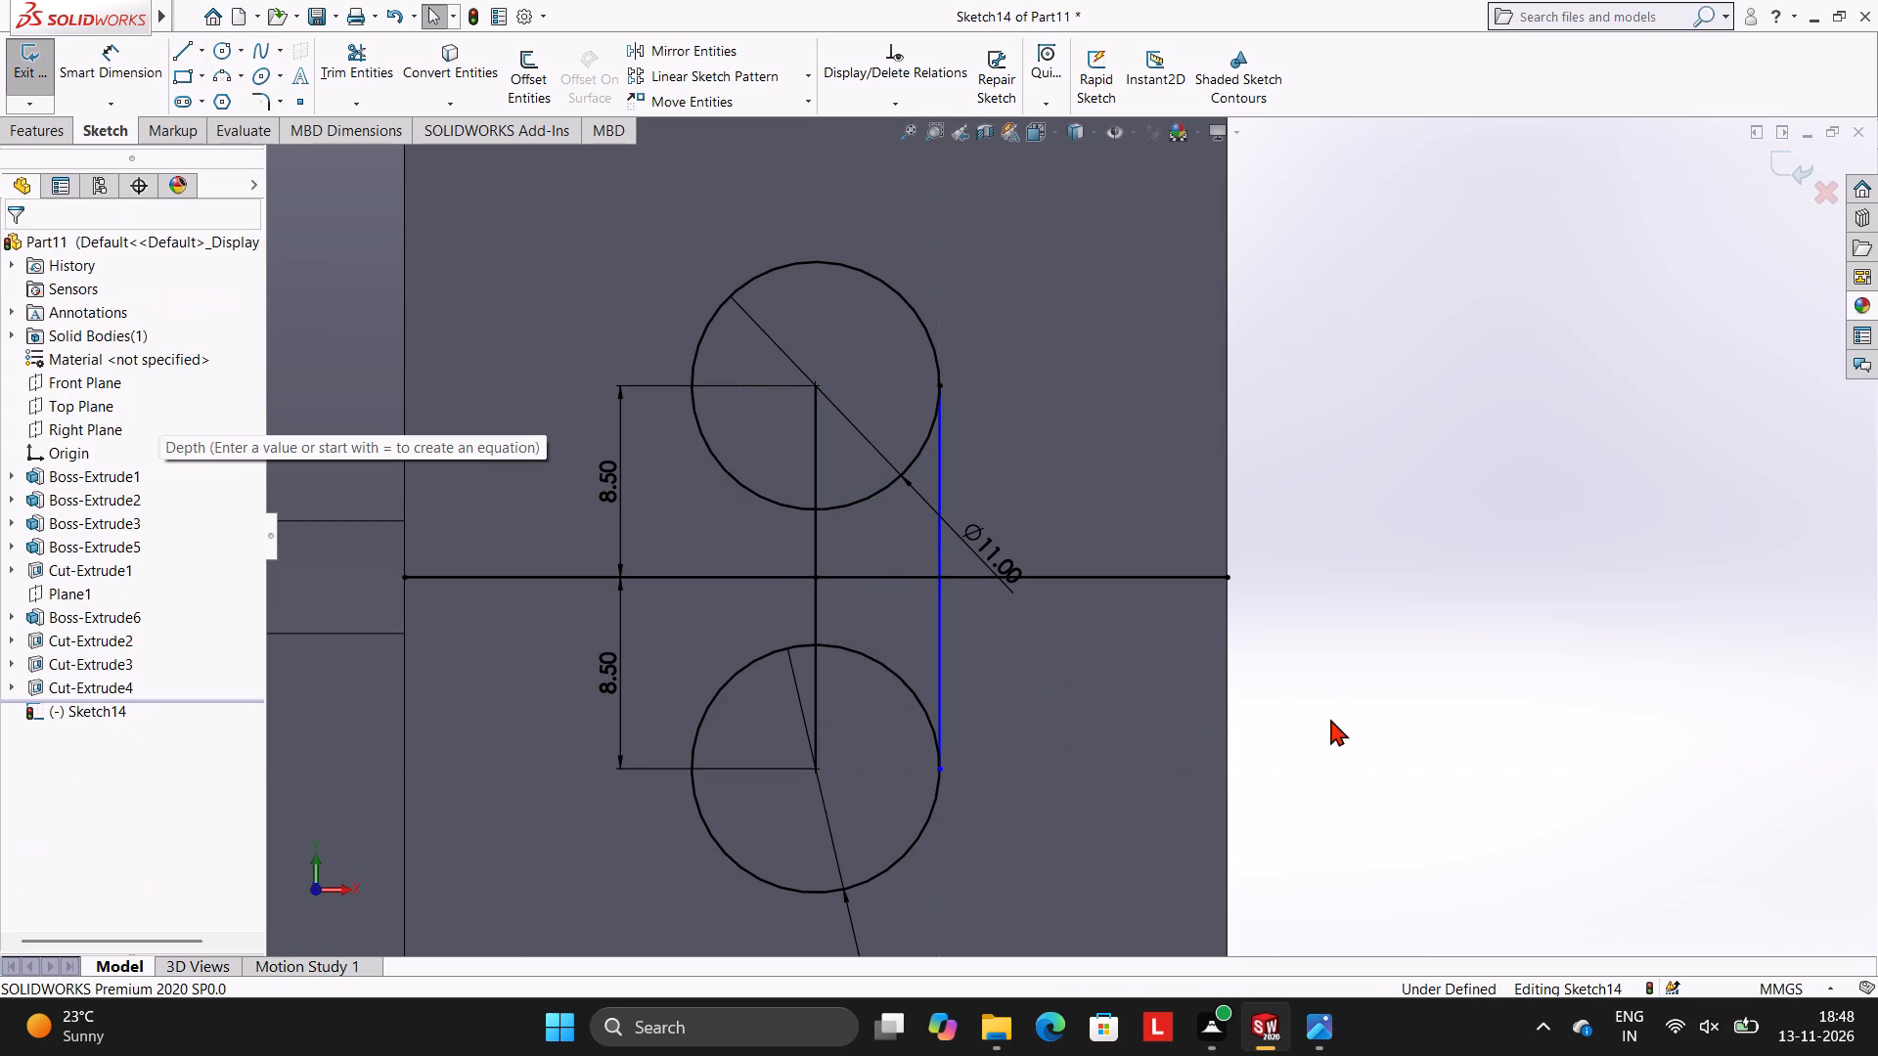
left_click(184, 52)
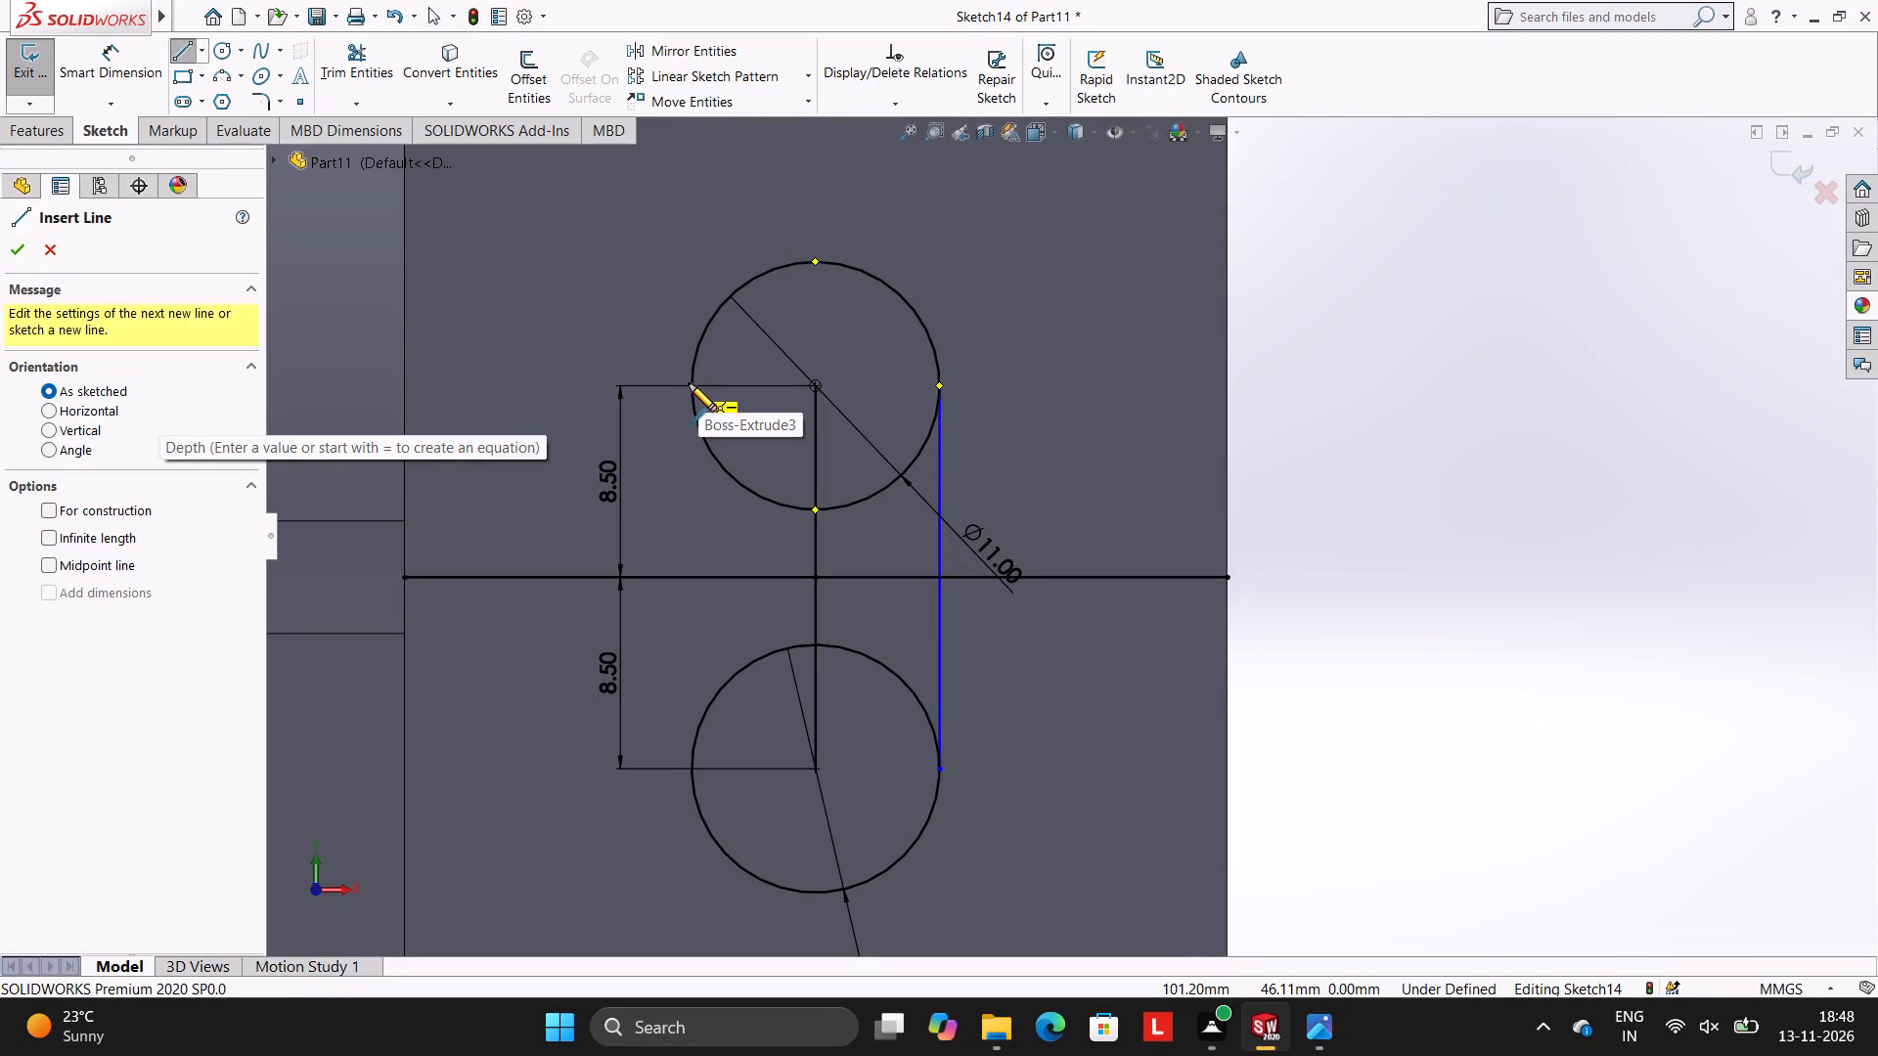
left_click(693, 385)
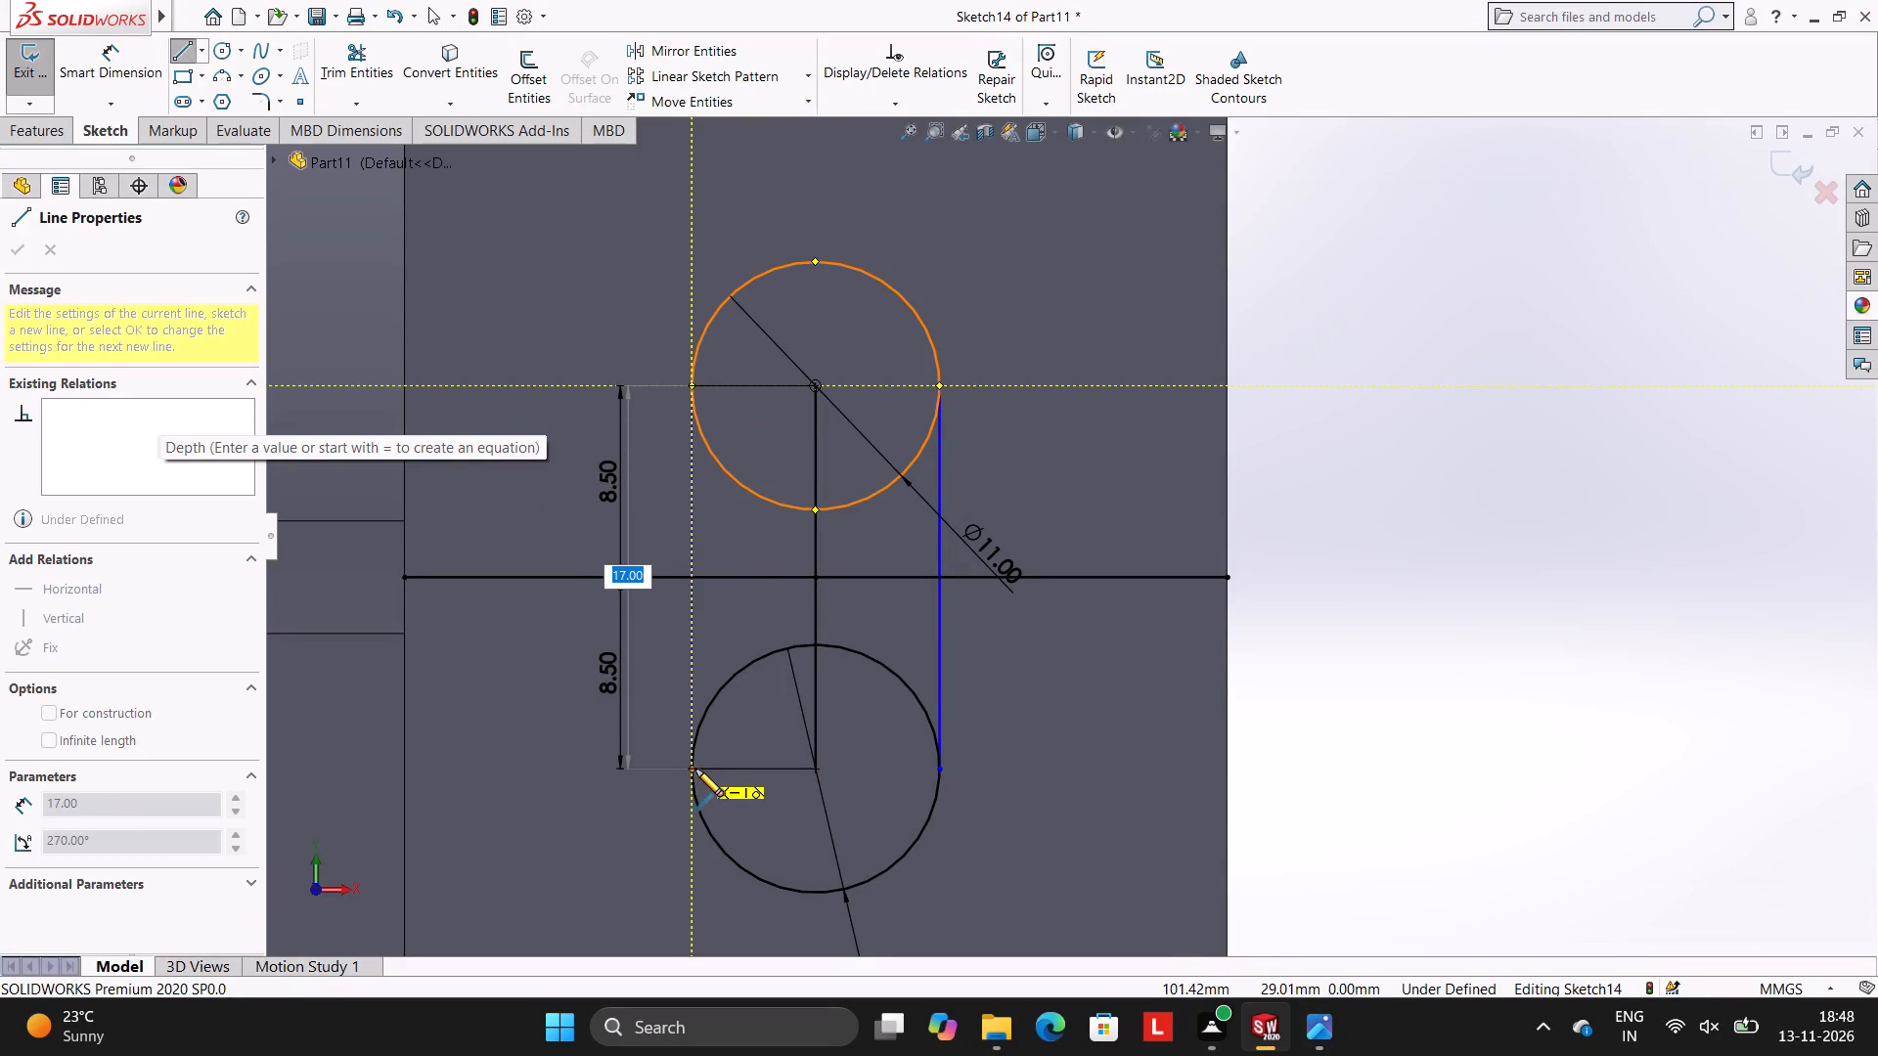
left_click(690, 768)
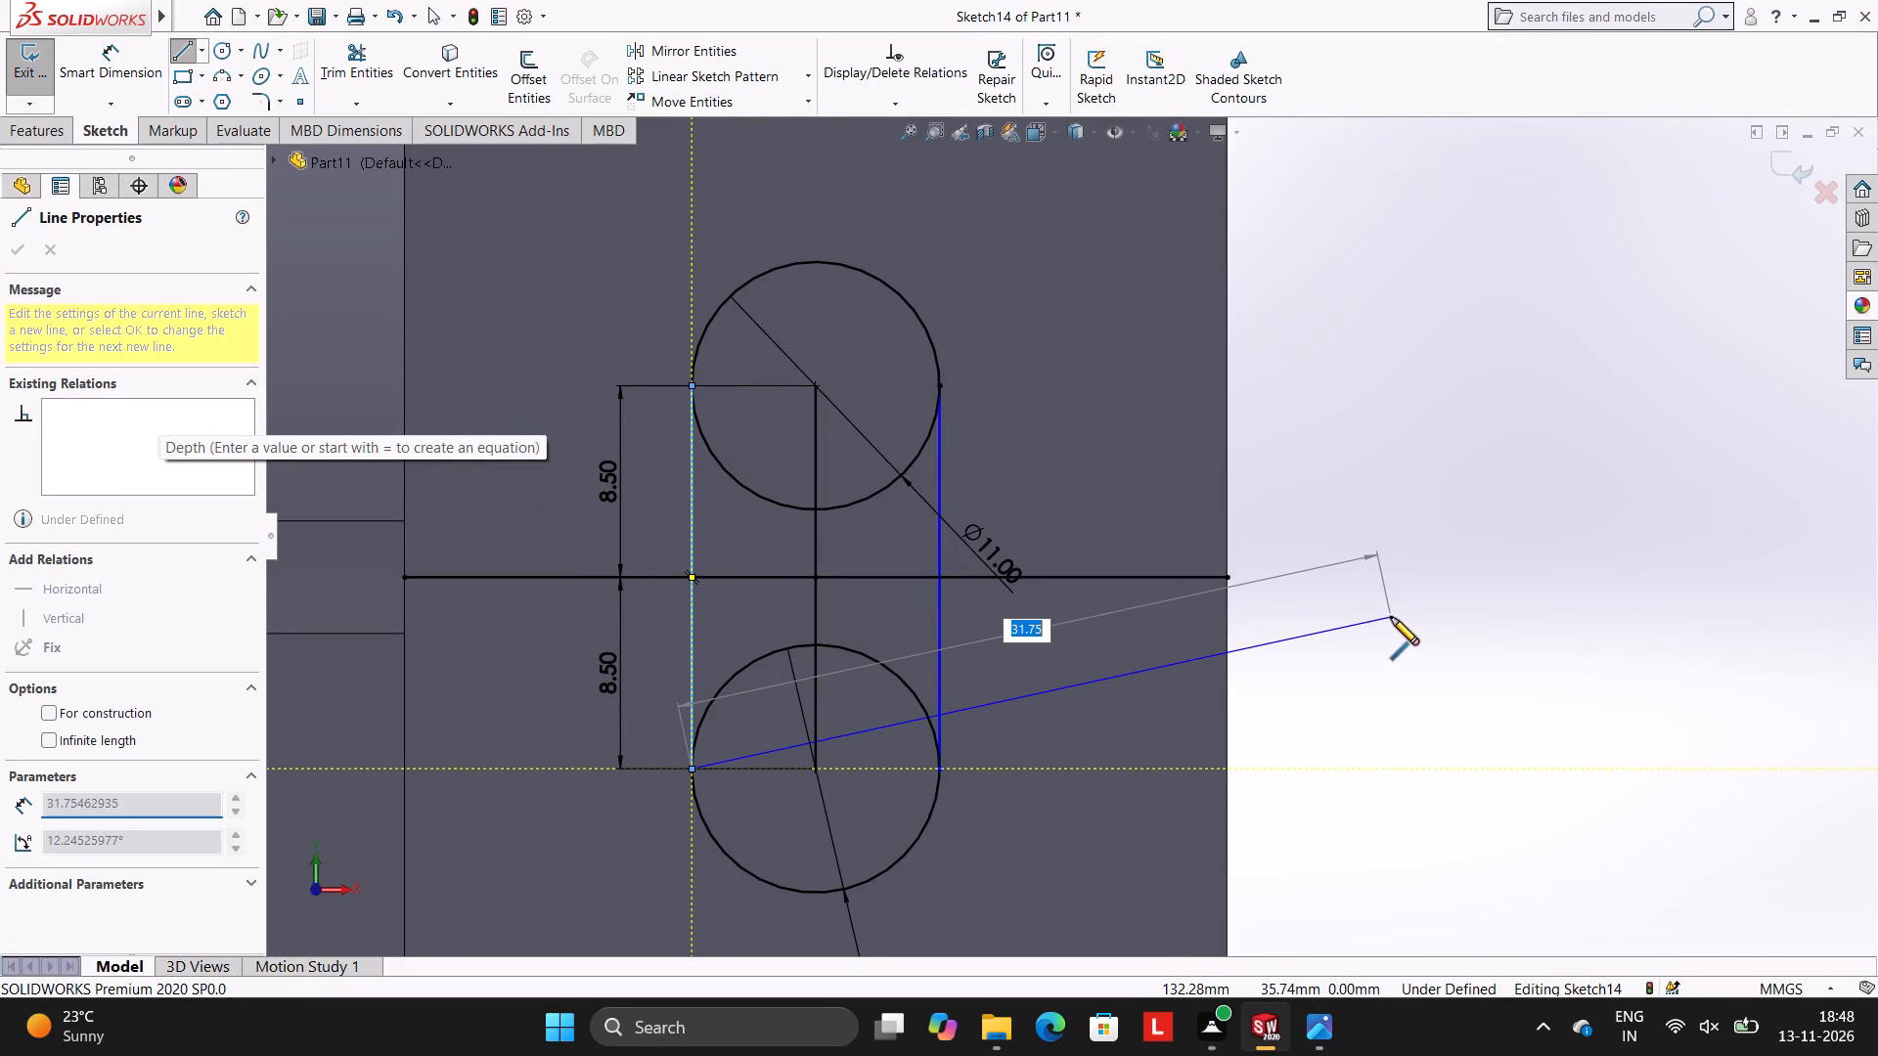
key("Escape")
key("Escape")
key("Escape")
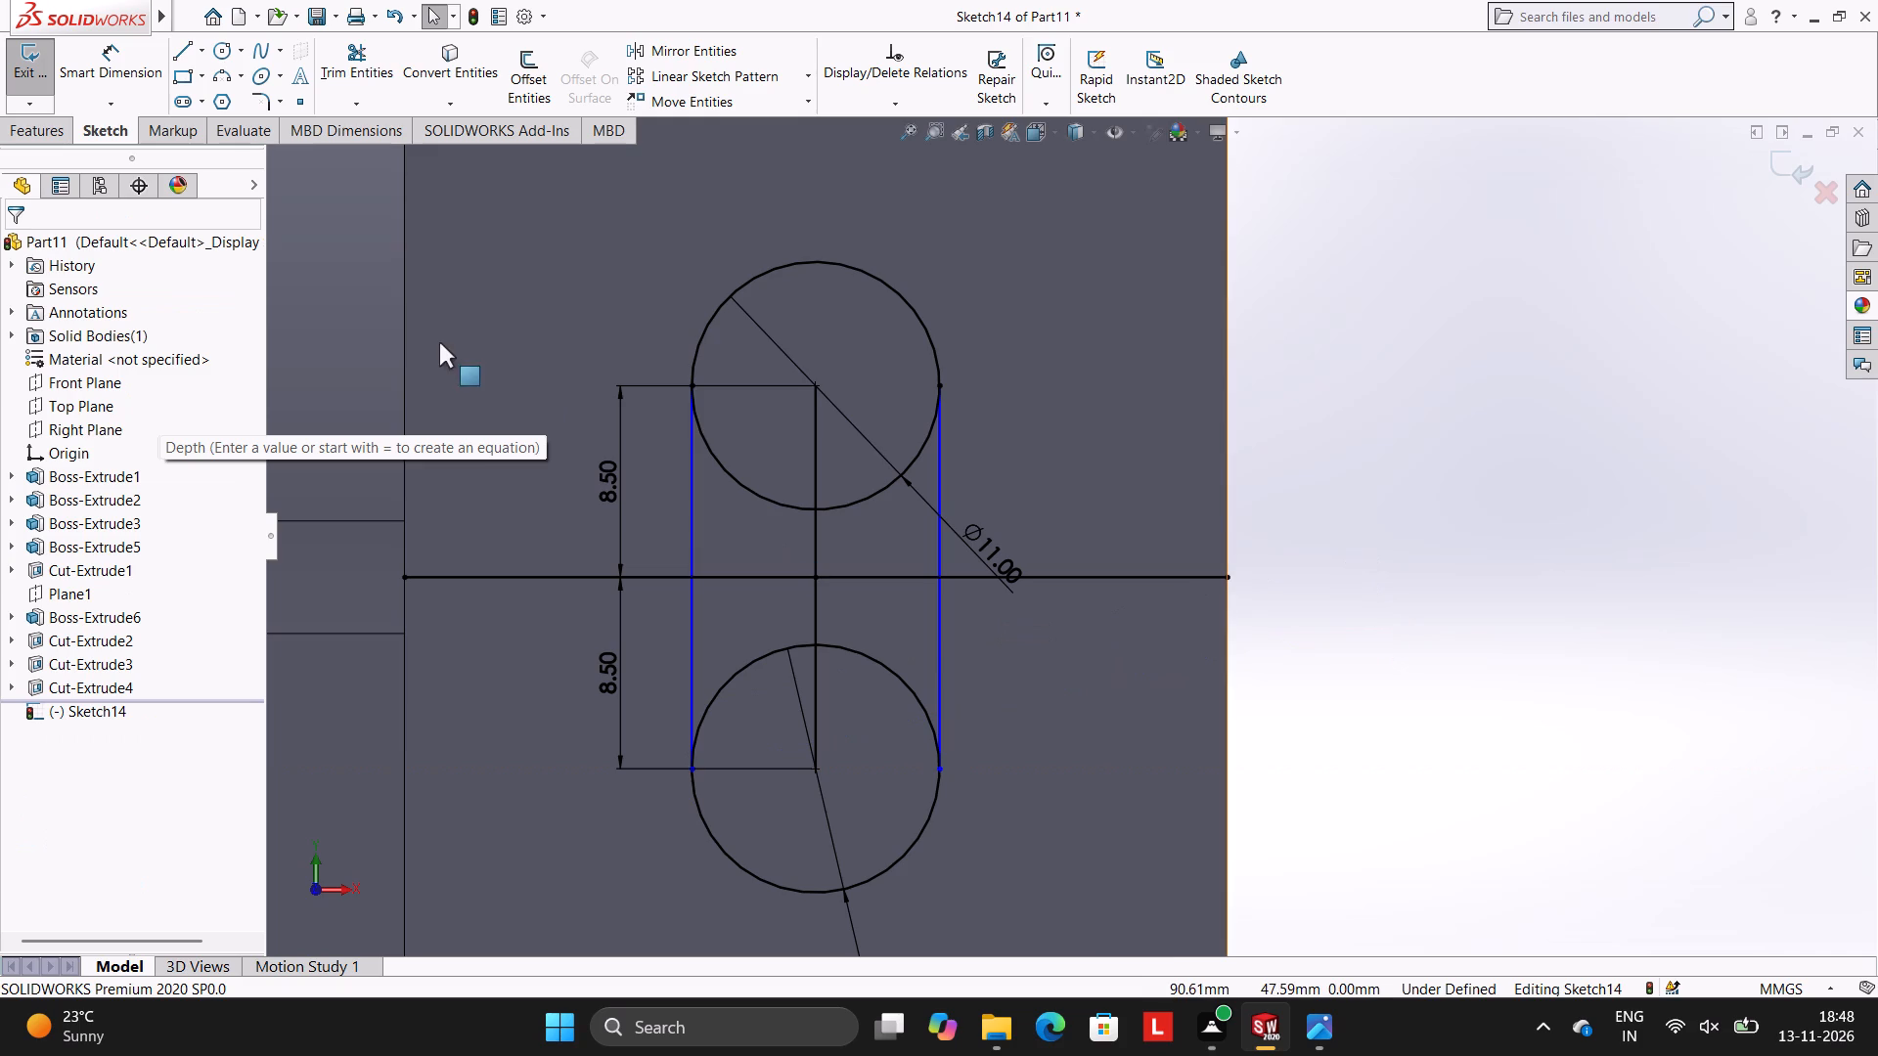
Trim away the inner arcs of both circles between the two vertical lines, leaving a slot outline.
left_click(356, 66)
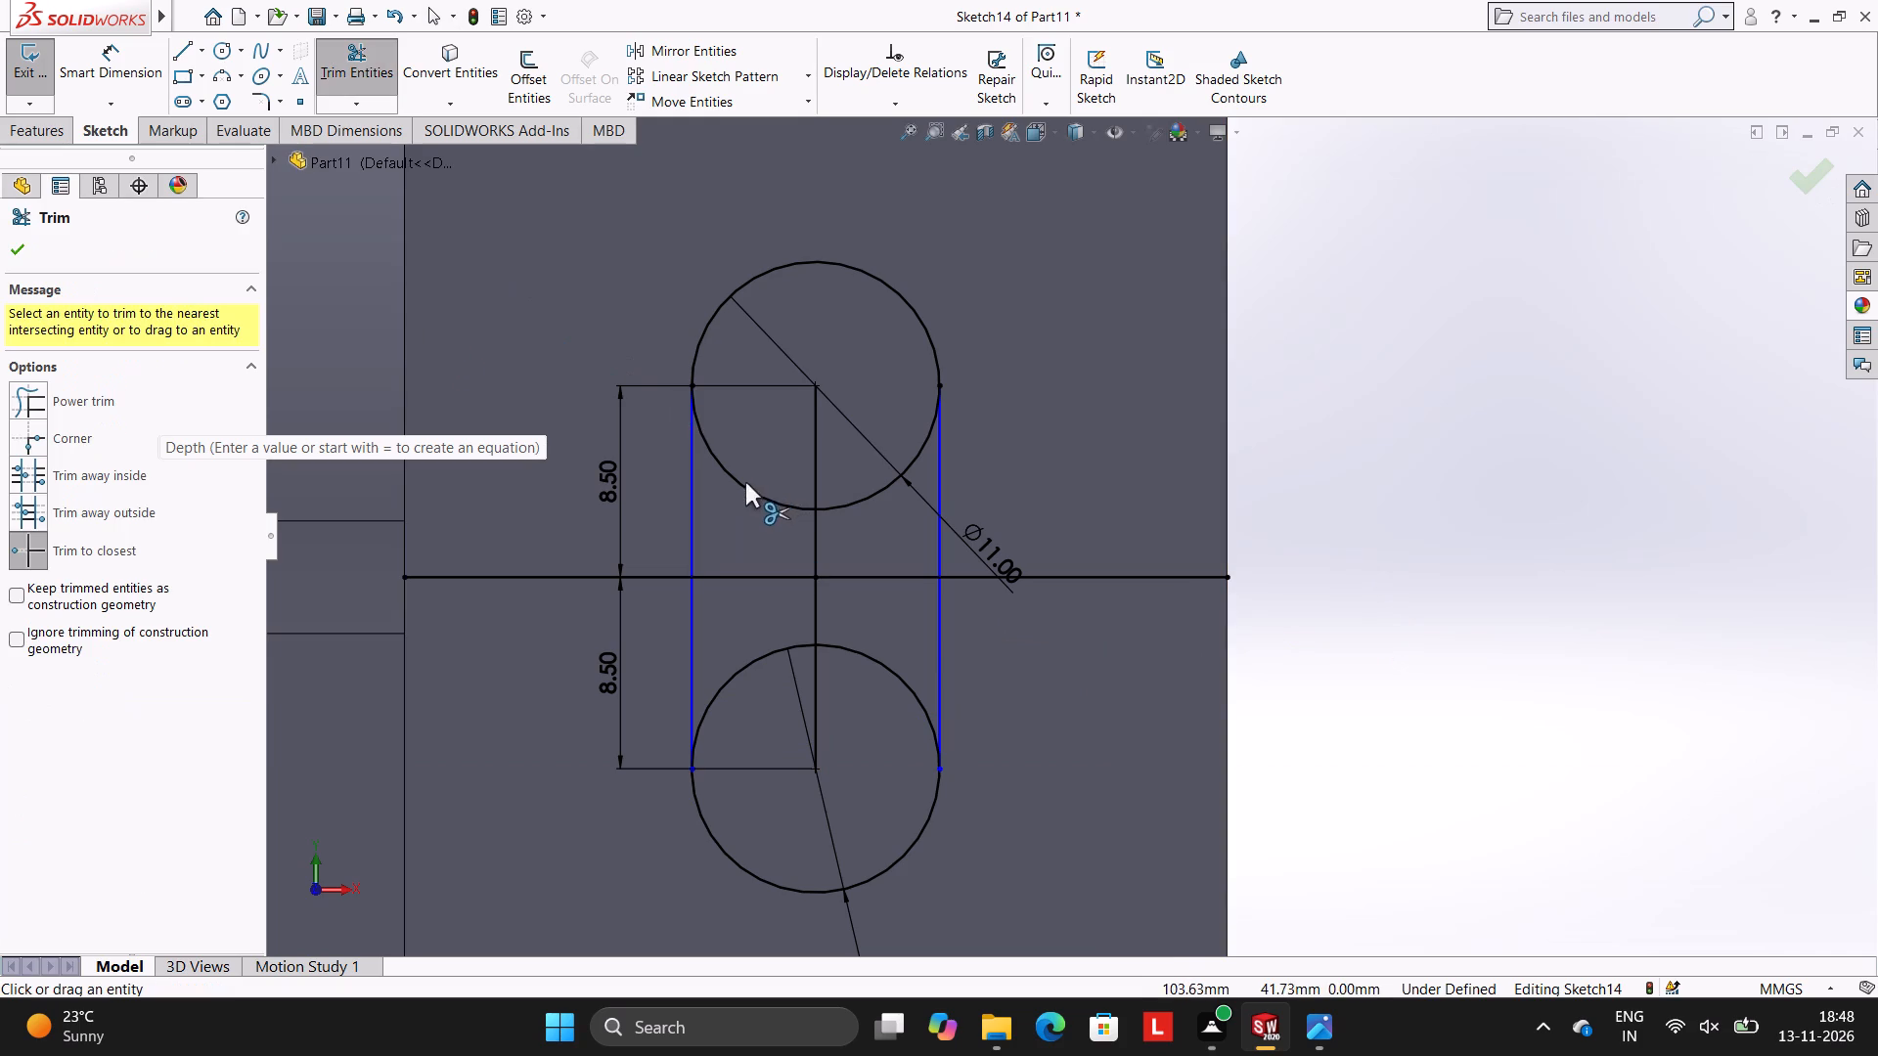
left_click(745, 482)
left_click(855, 498)
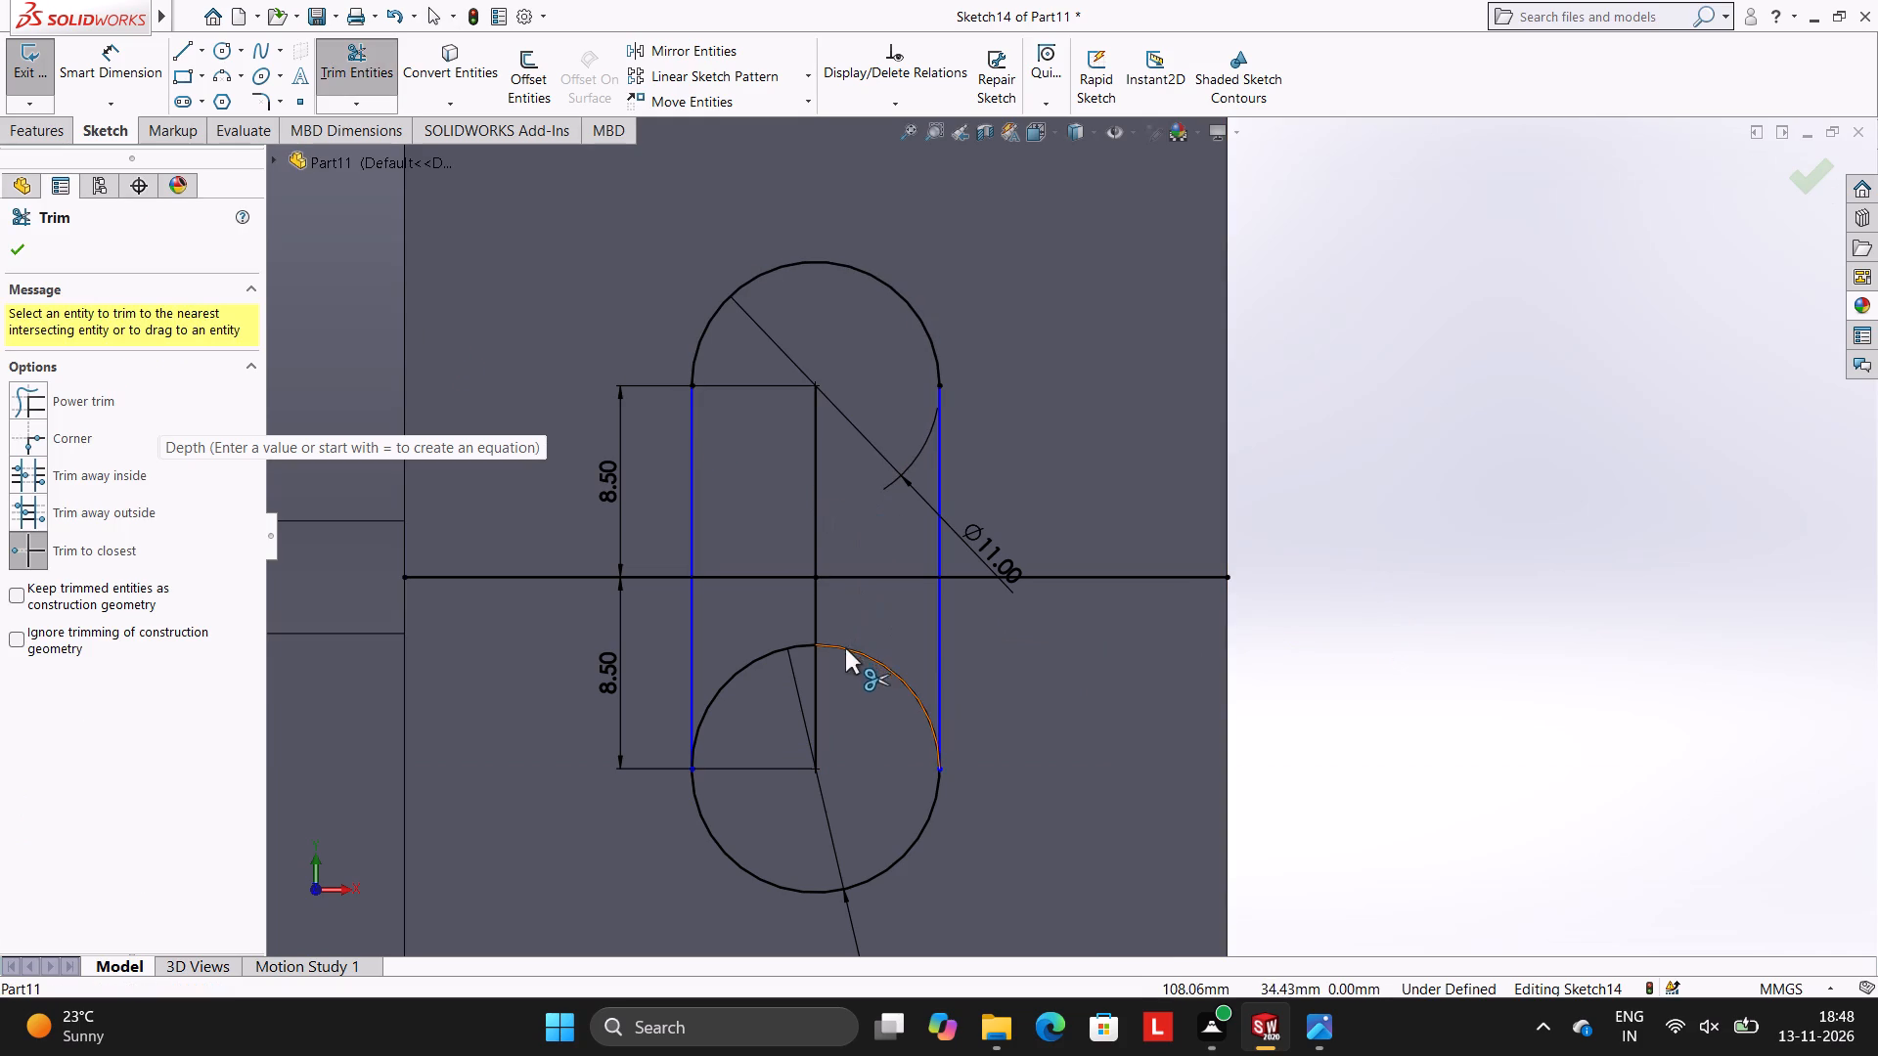
left_click(845, 648)
left_click(763, 663)
Dimension both straight sides of the slot outline at 17 mm.
scroll(945, 551, "up", 1)
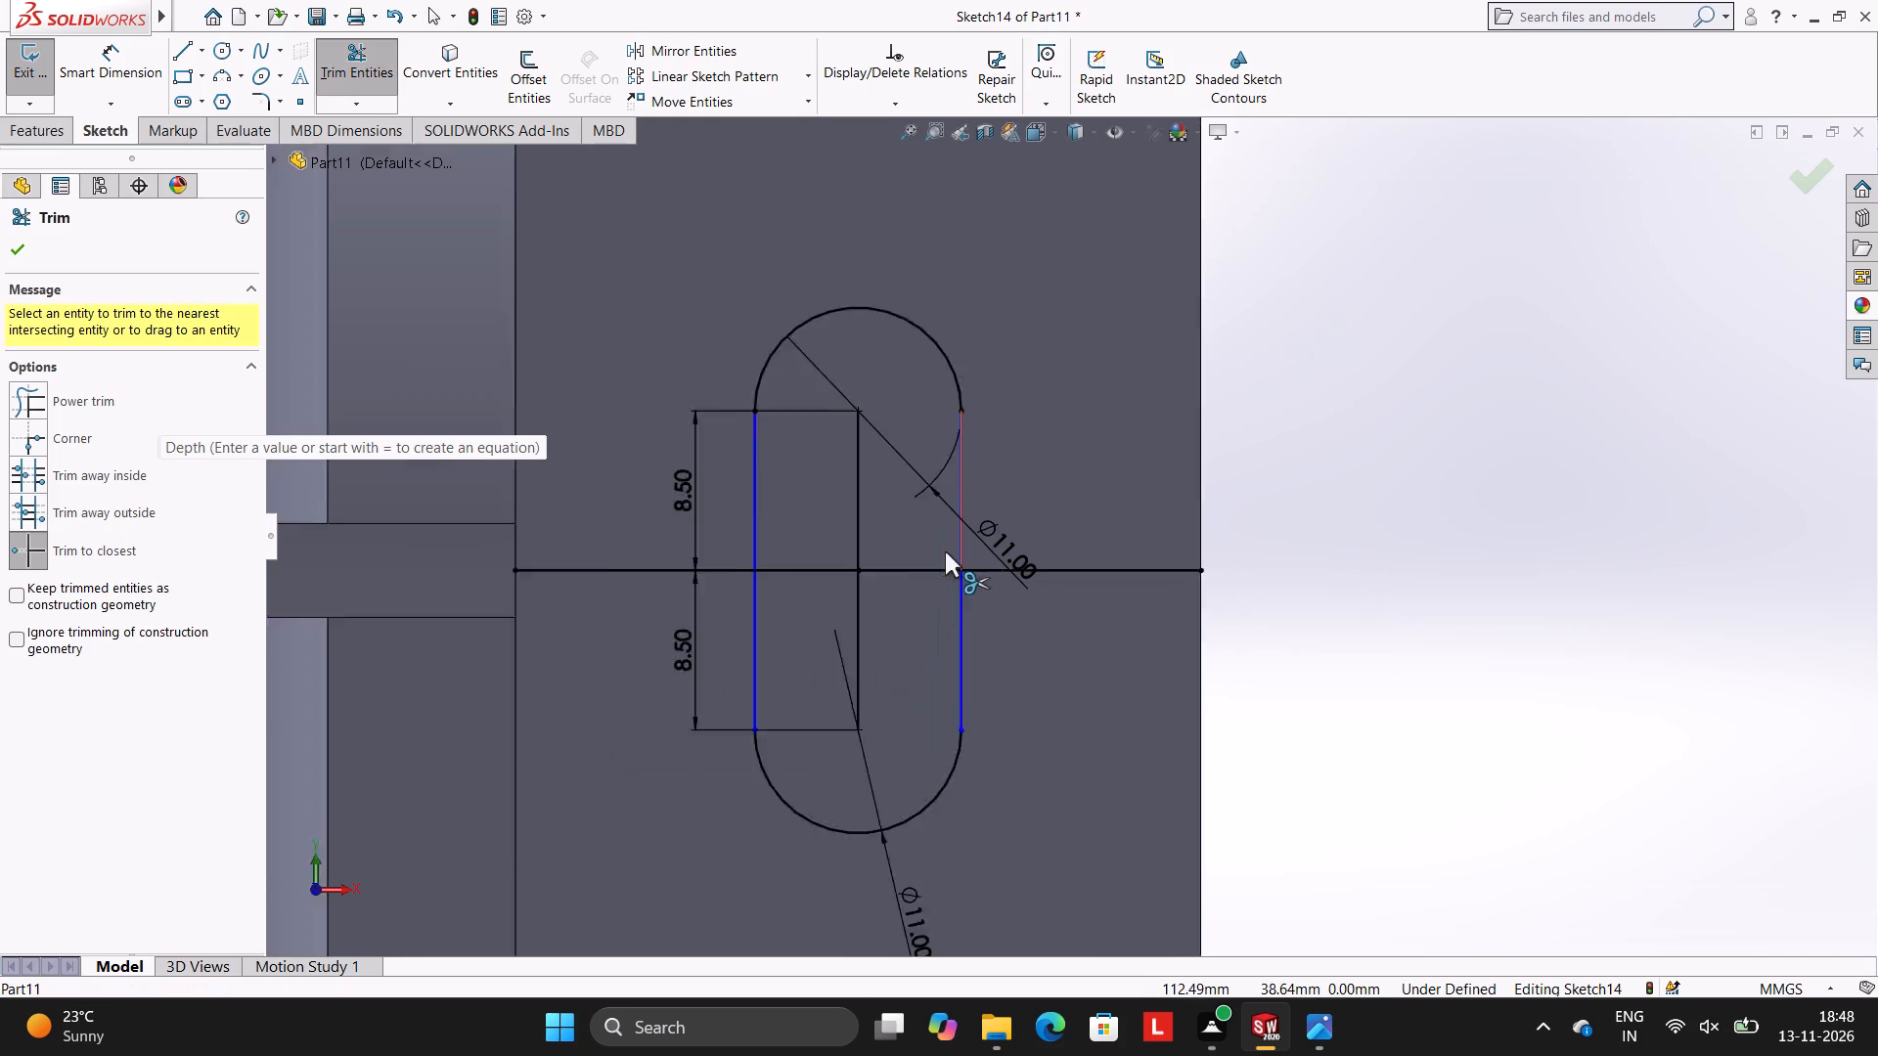
scroll(945, 551, "up", 1)
left_click(76, 63)
left_click(981, 491)
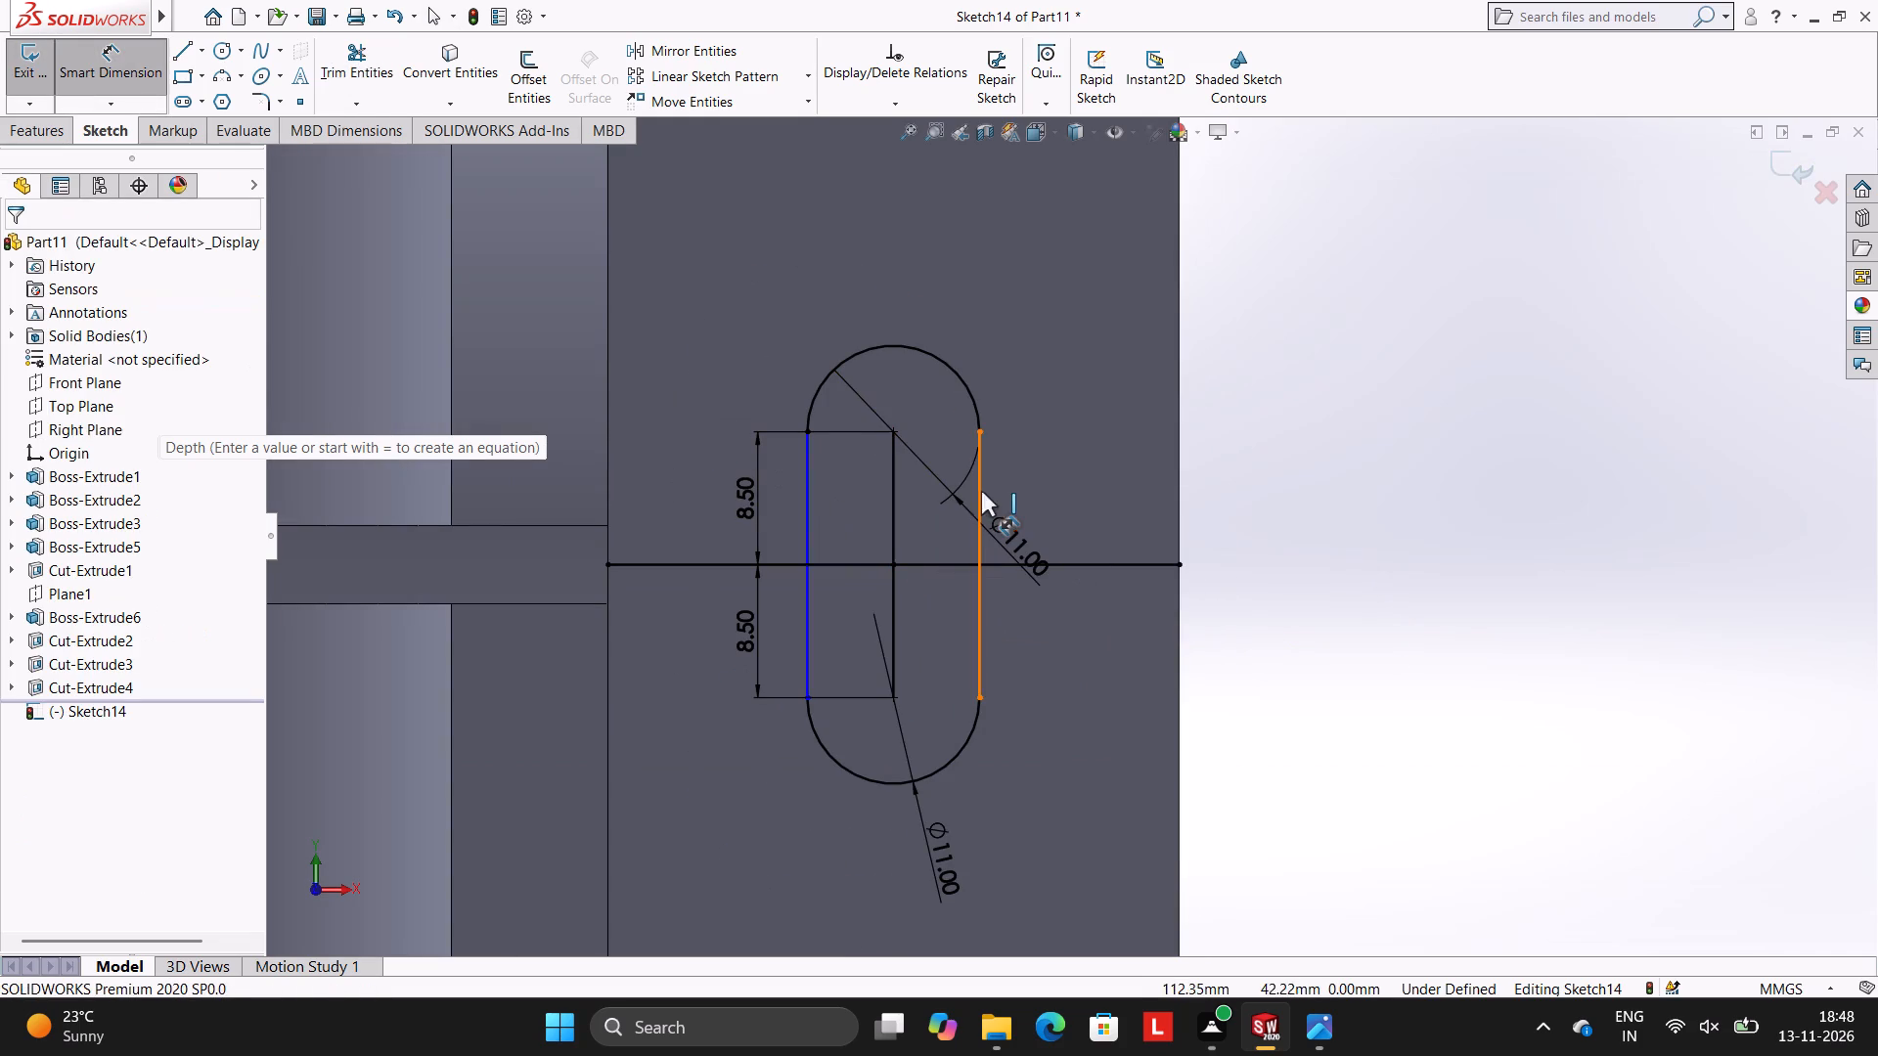
left_click(1264, 528)
left_click(1174, 497)
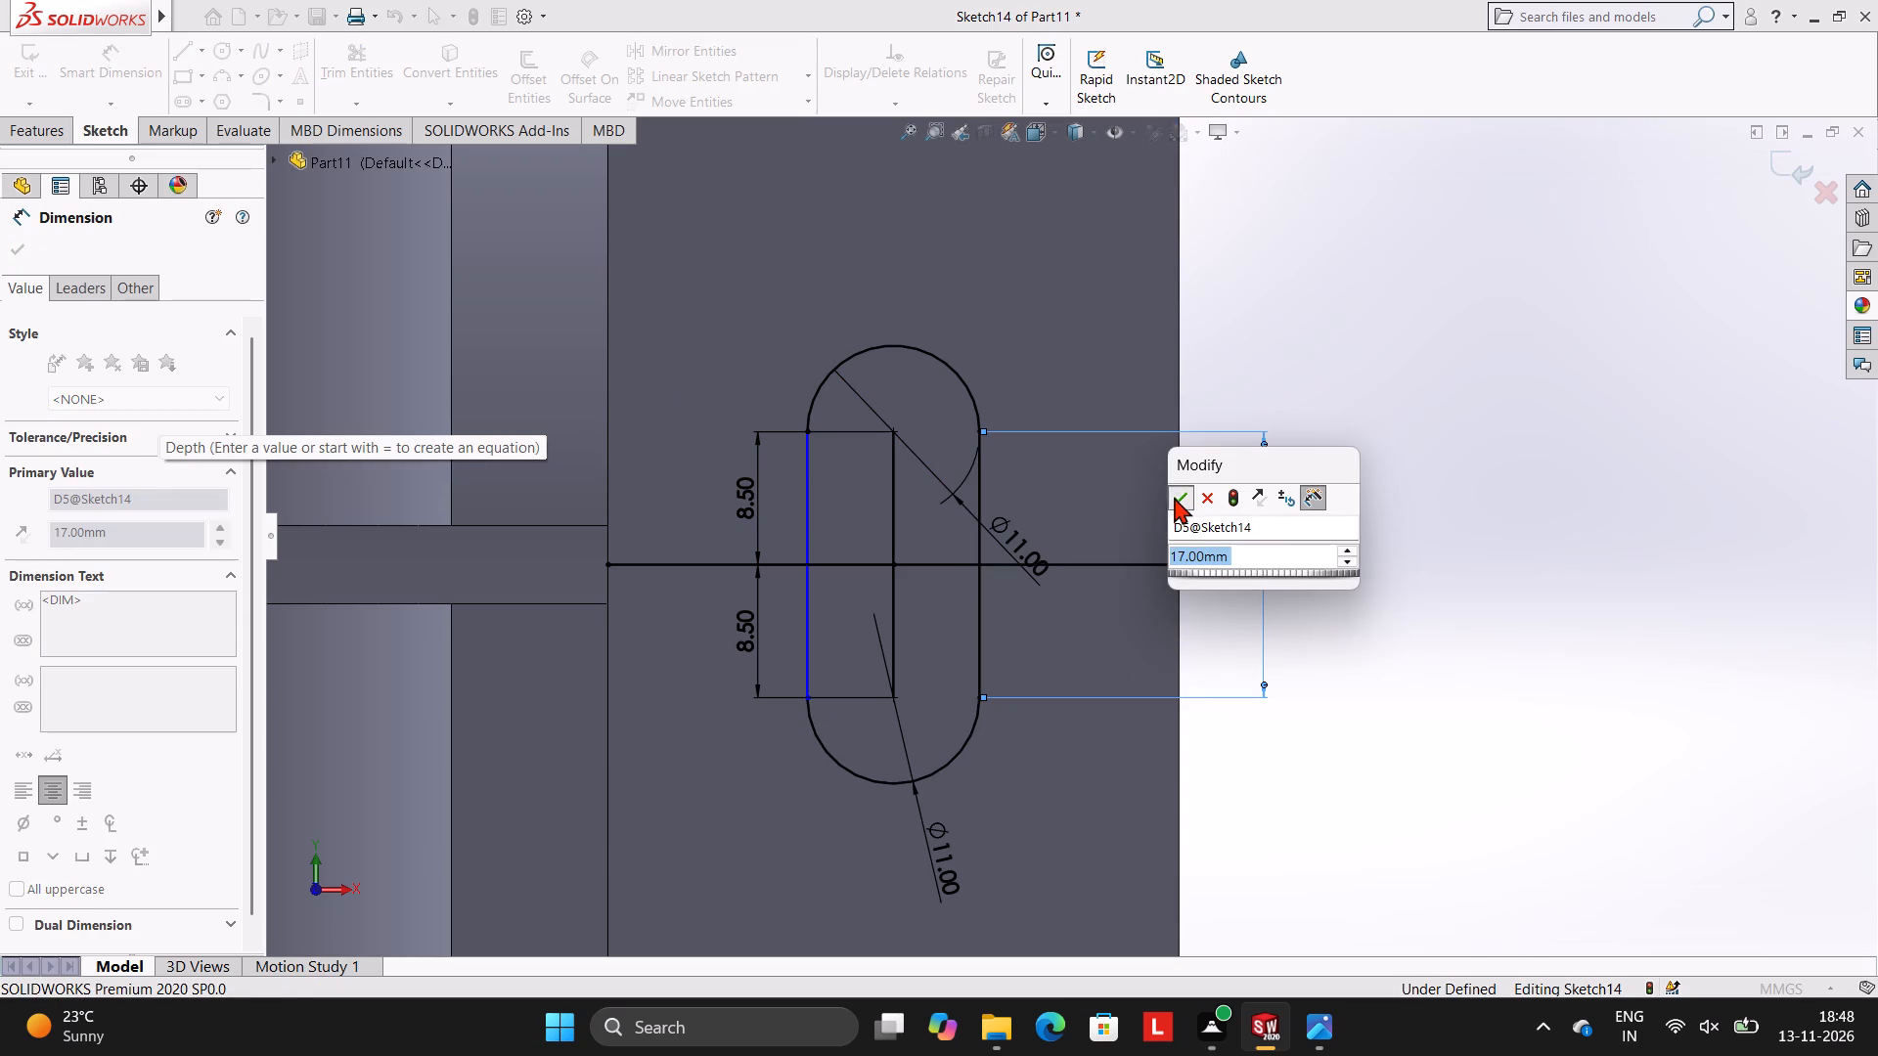
left_click(1304, 351)
left_click(807, 513)
left_click(701, 502)
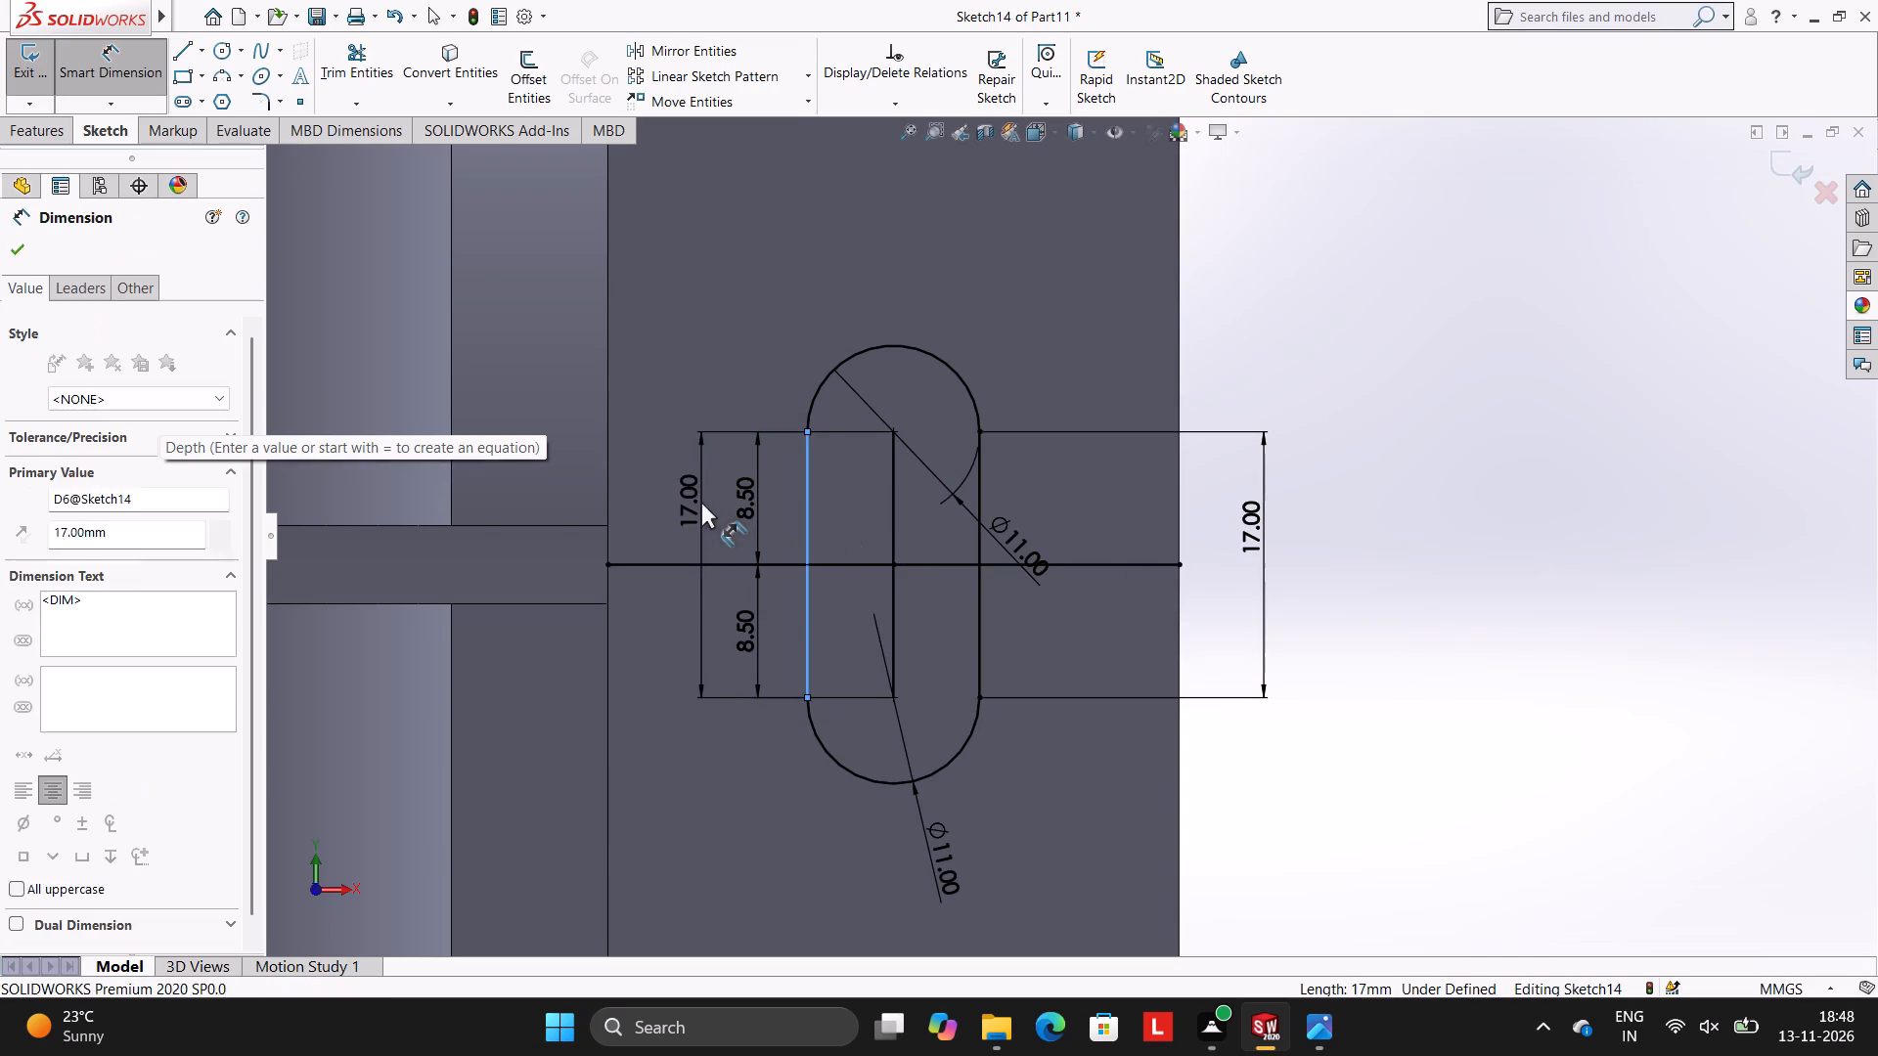
left_click(619, 471)
left_click(753, 348)
Extrude-cut both halves of the slot outline through the base with a blind depth of 90 mm.
scroll(877, 468, "up", 7)
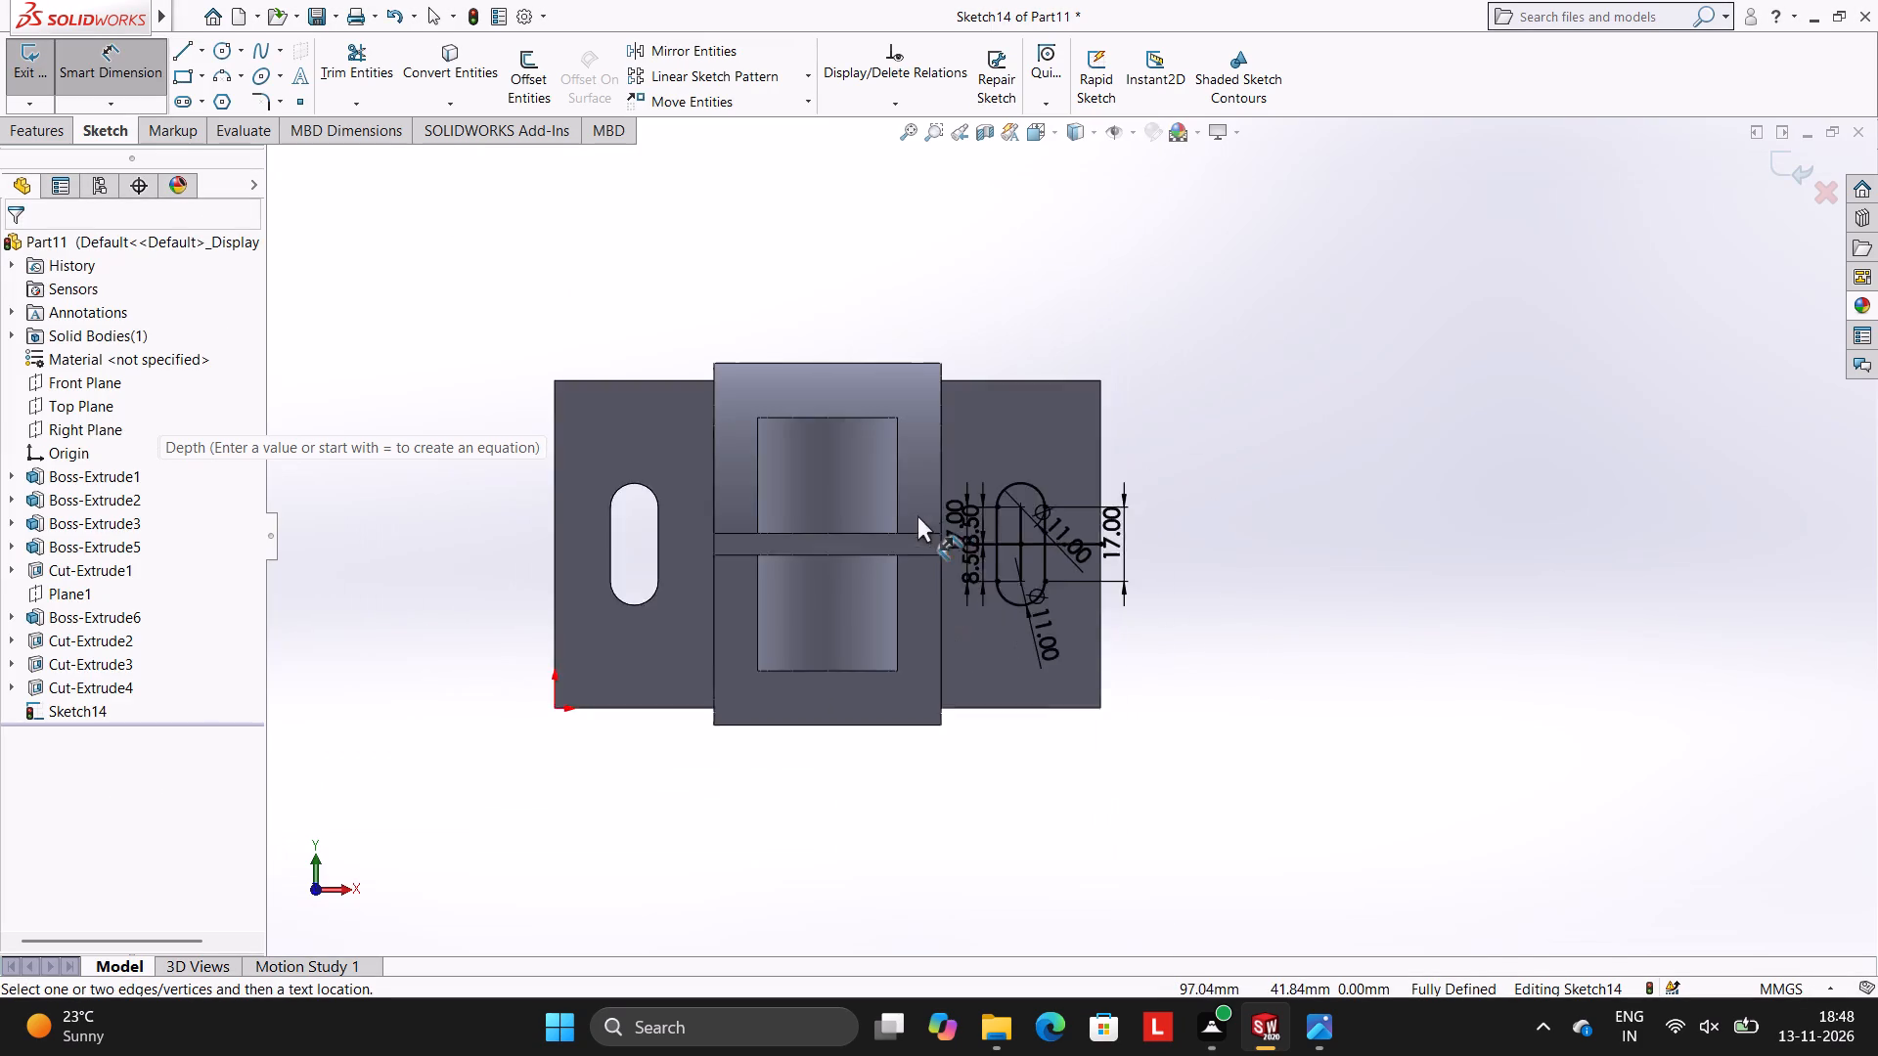
scroll(928, 511, "down", 2)
left_click(51, 128)
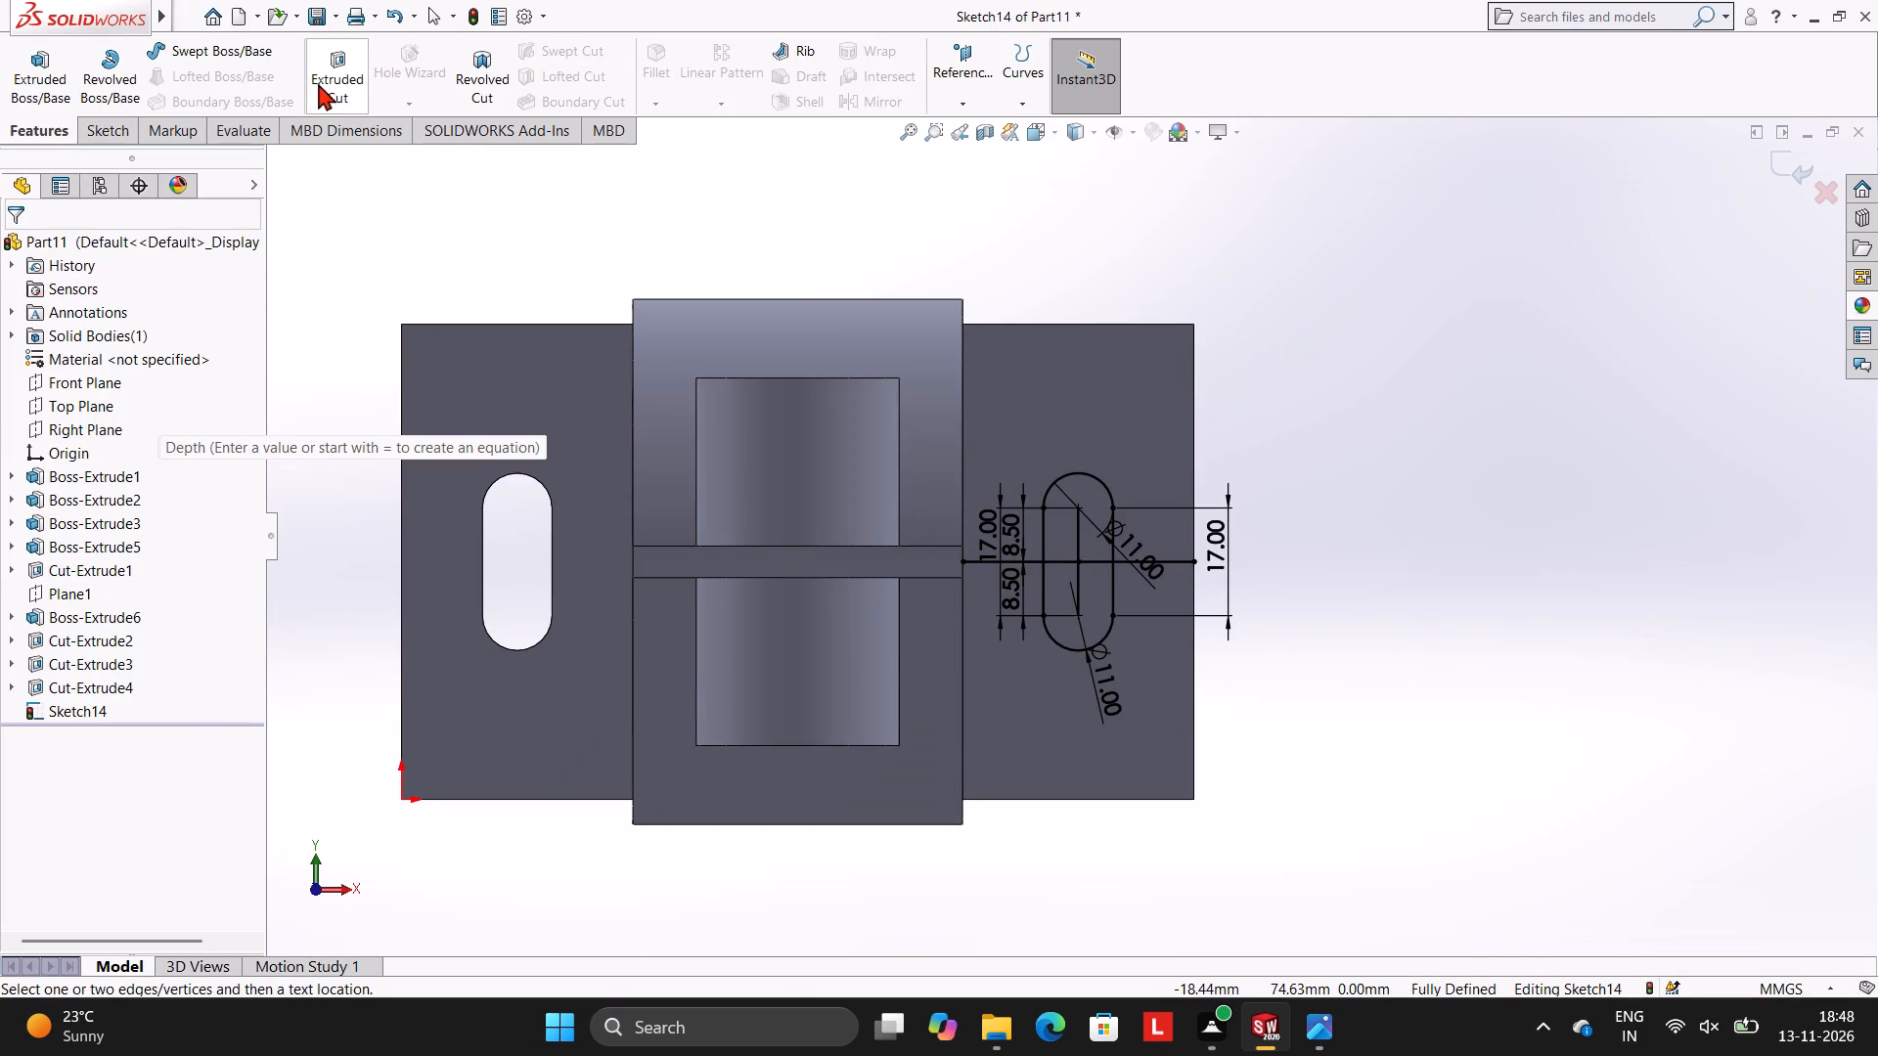
left_click(327, 82)
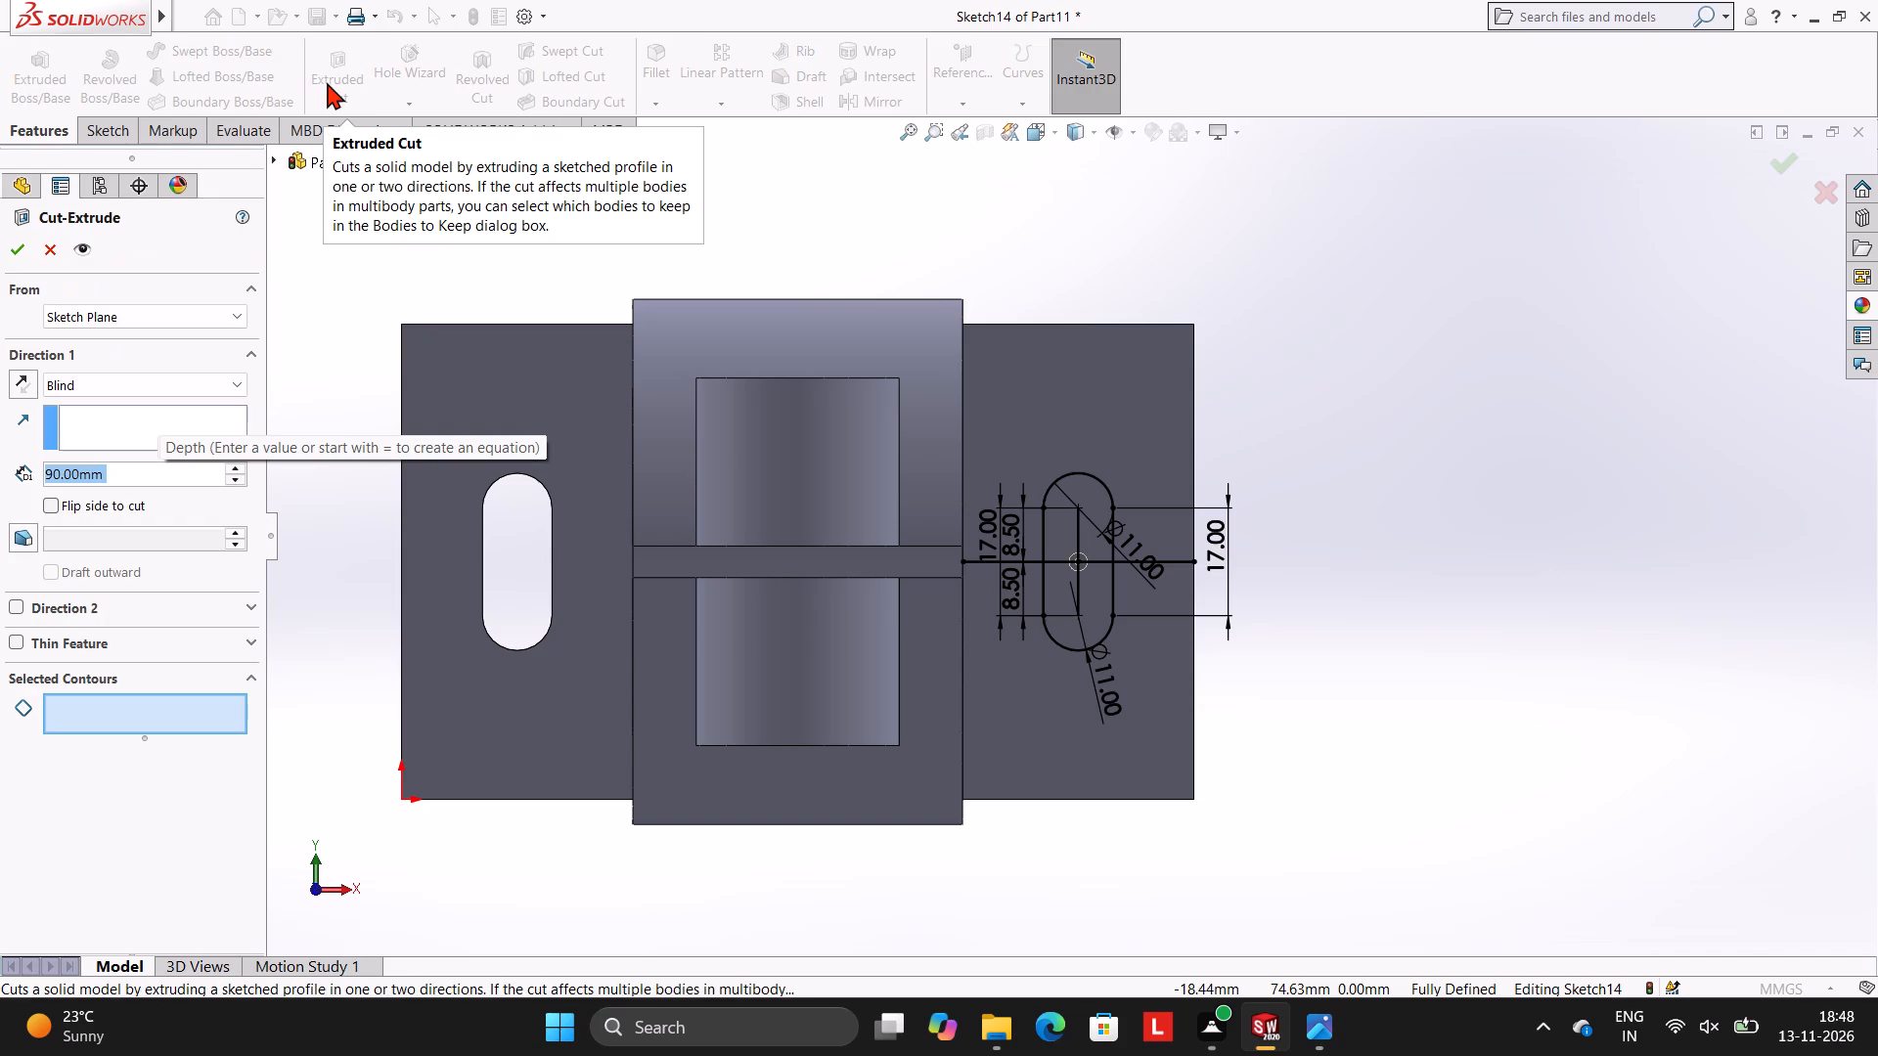
scroll(987, 571, "down", 2)
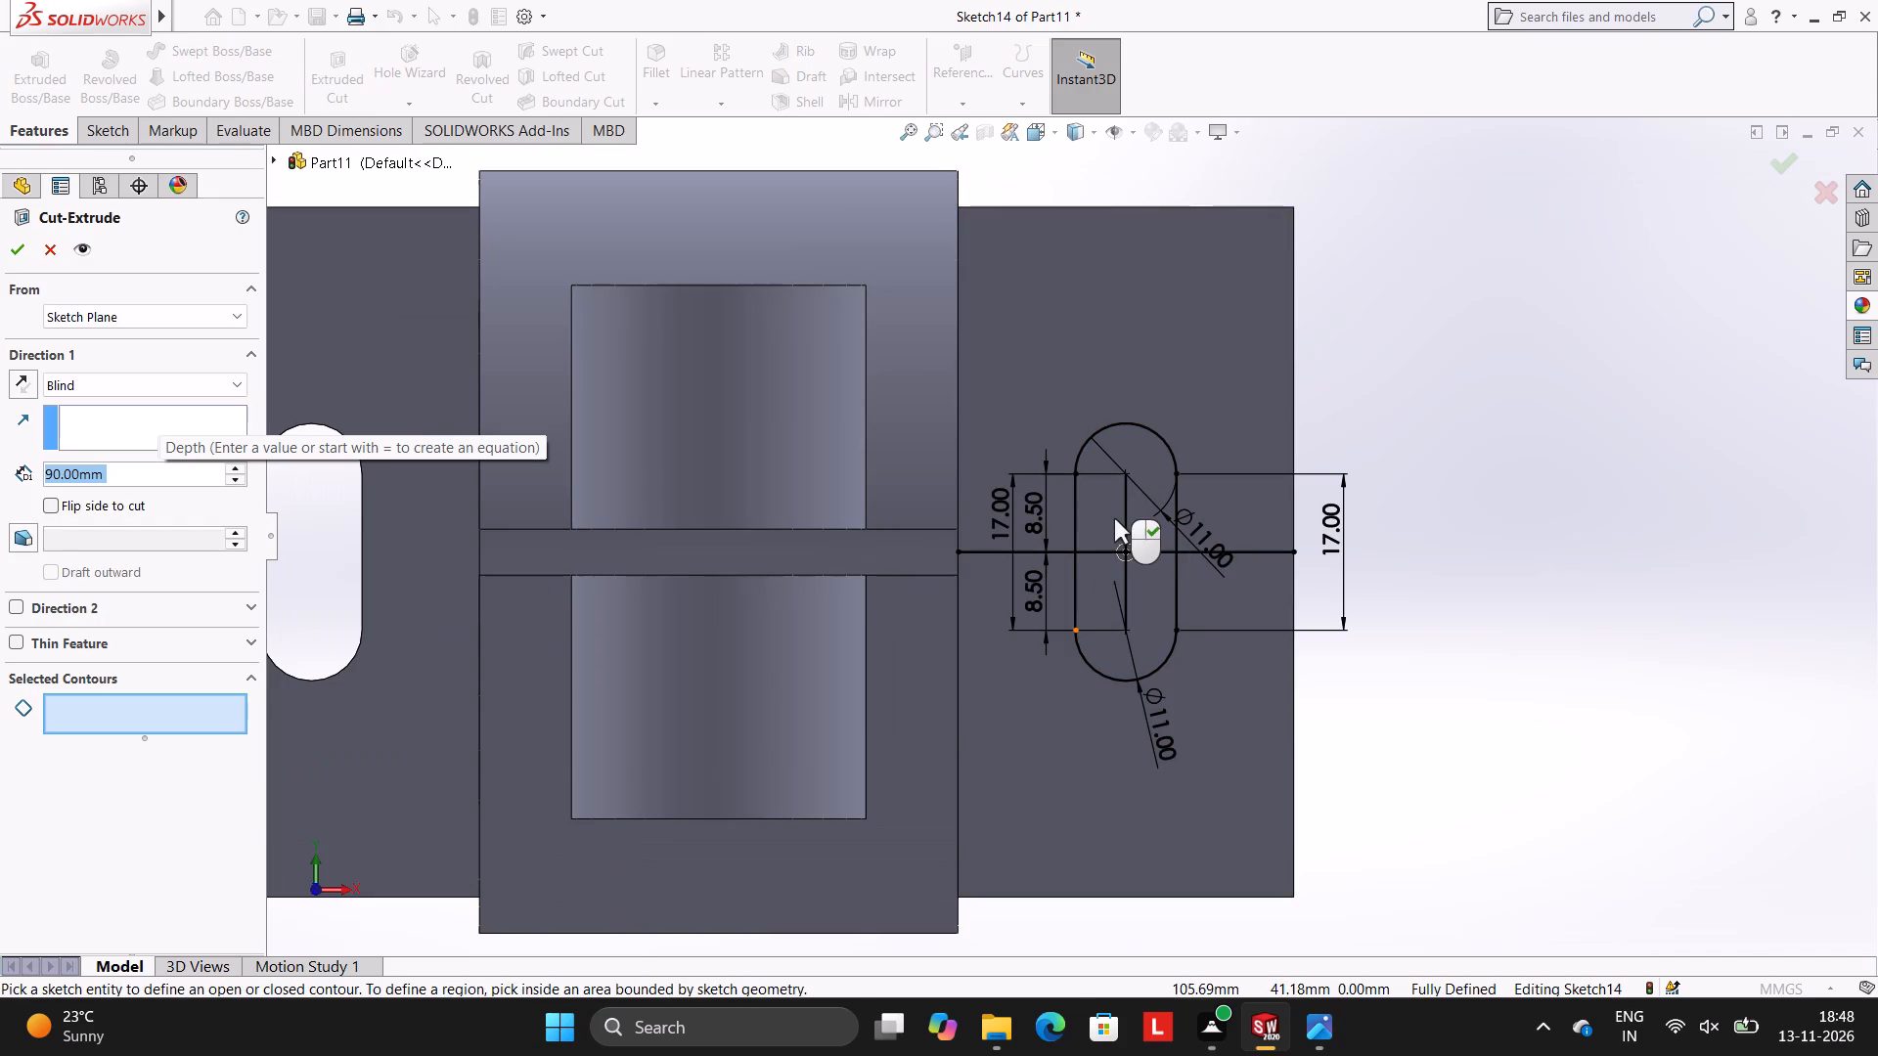
left_click(1114, 518)
left_click(1151, 588)
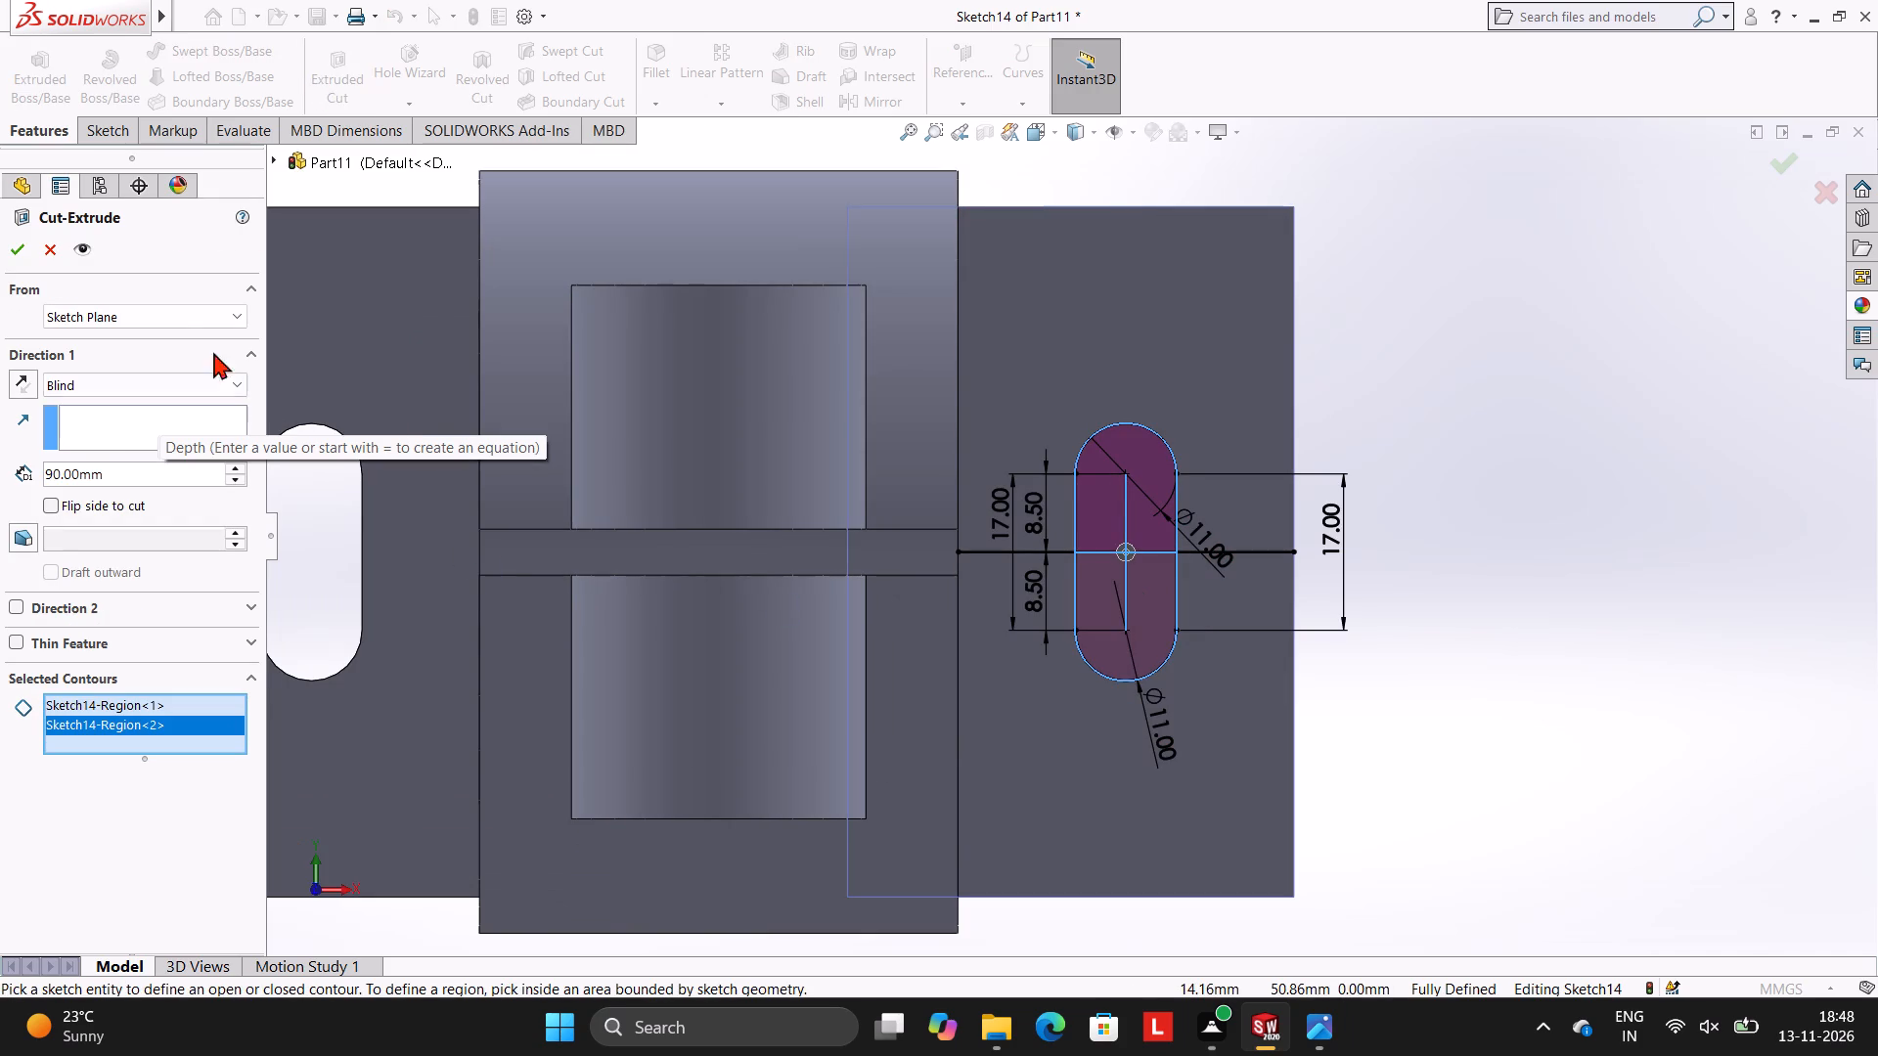
left_click(7, 241)
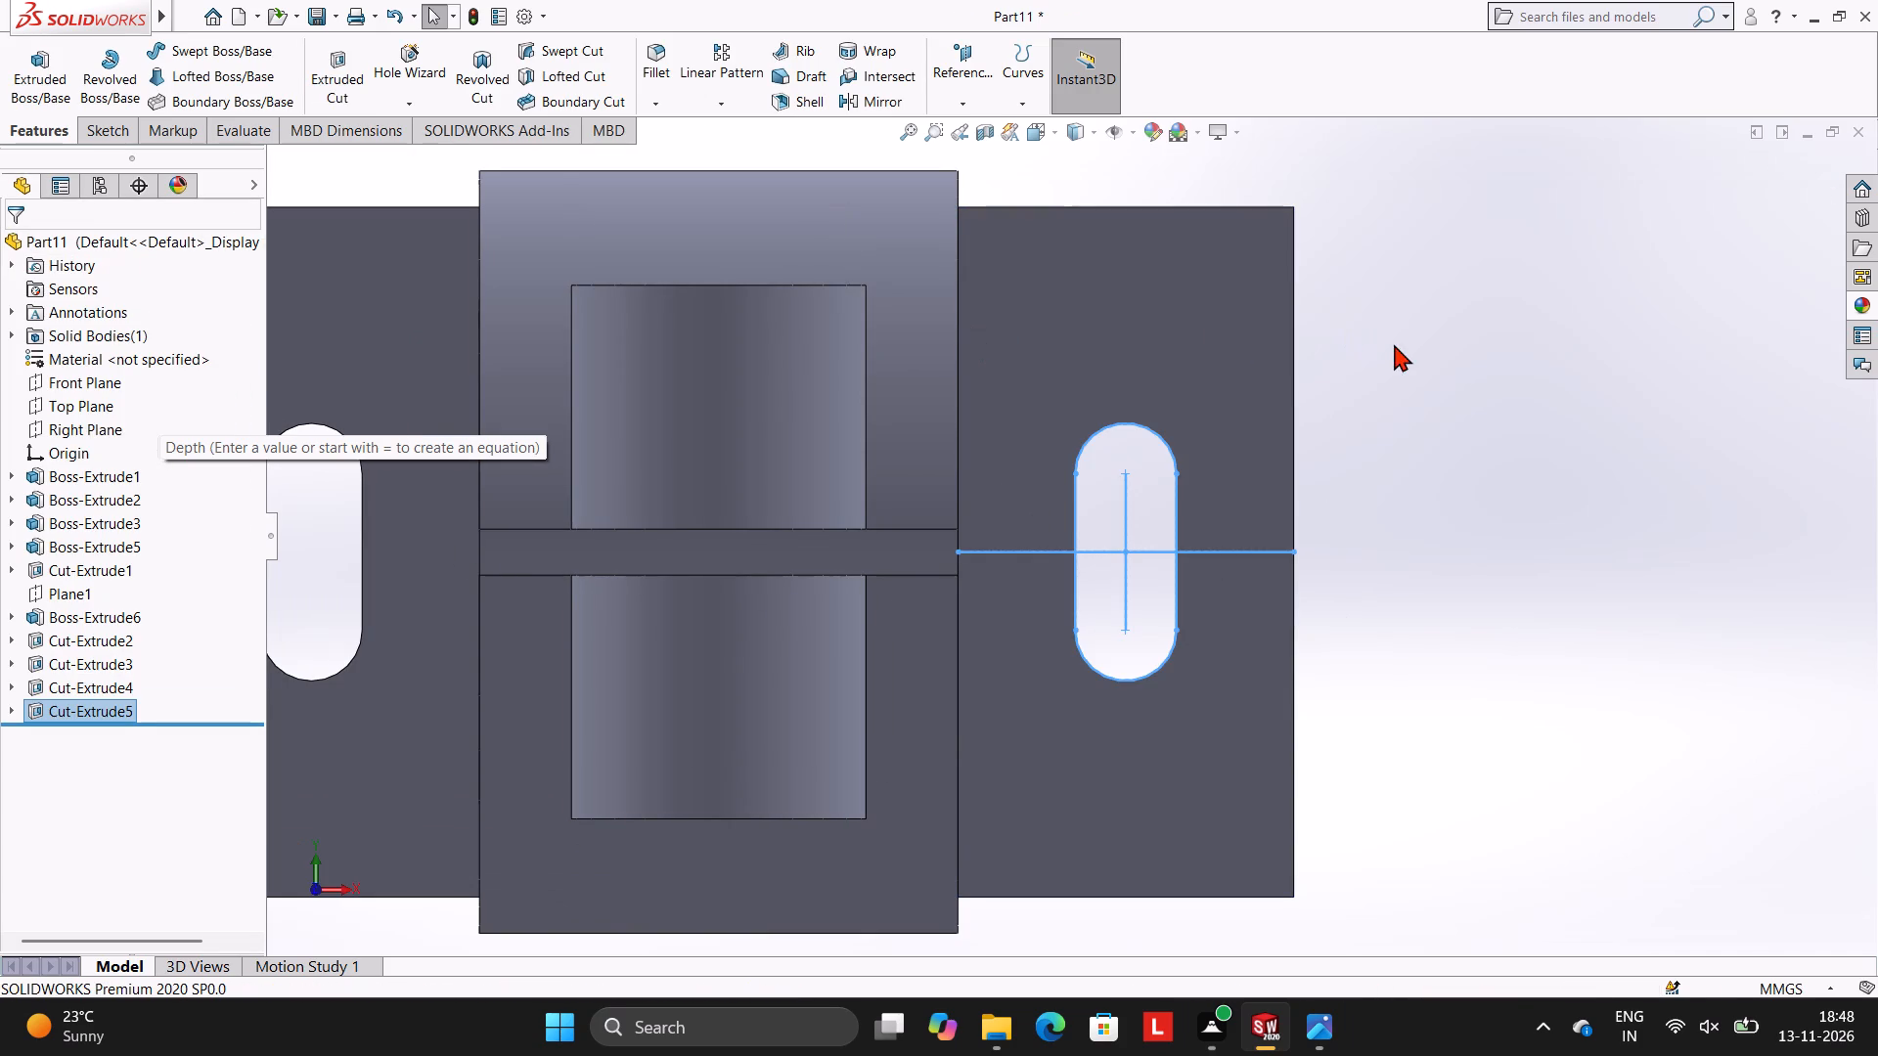
left_click(1394, 344)
Examine the bracket and its two base slots from several angles.
scroll(1405, 386, "up", 2)
middle_click_drag(1577, 513, 1531, 364)
scroll(1583, 516, "up", 1)
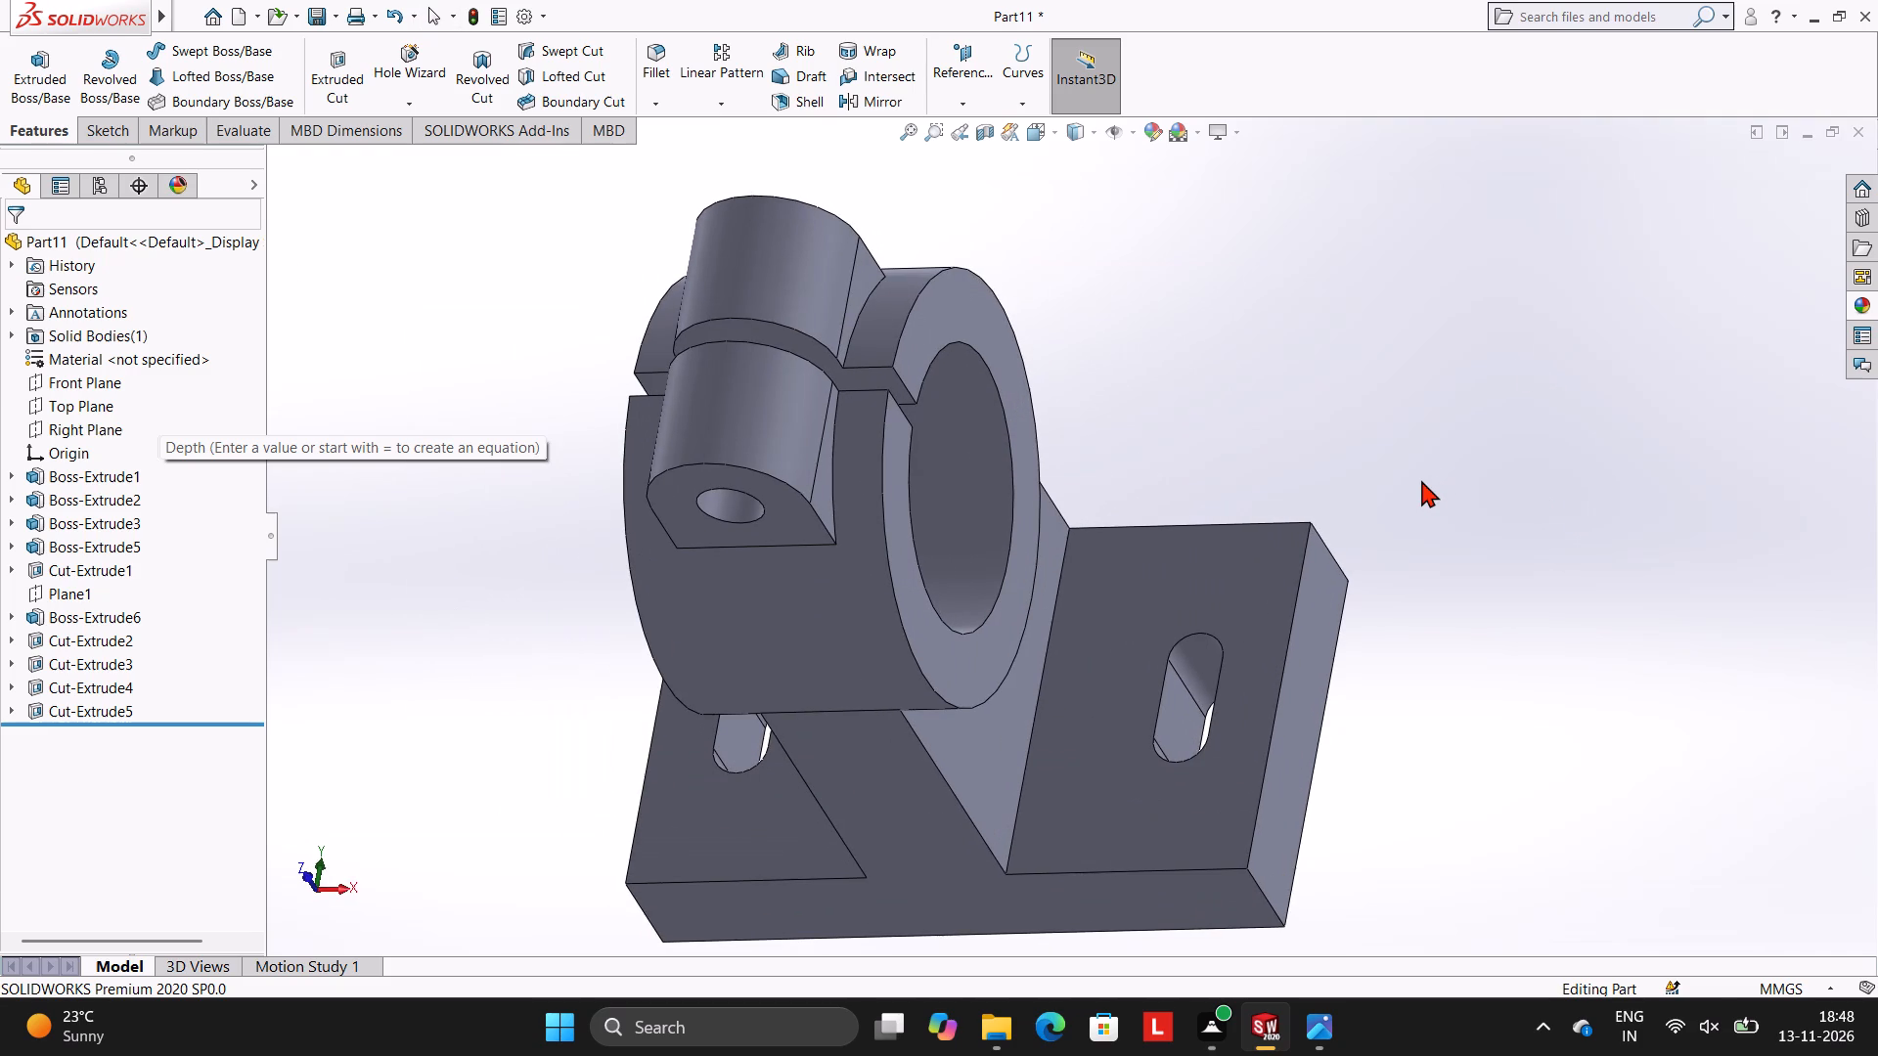
middle_click_drag(1356, 453, 1411, 354)
scroll(1251, 573, "up", 3)
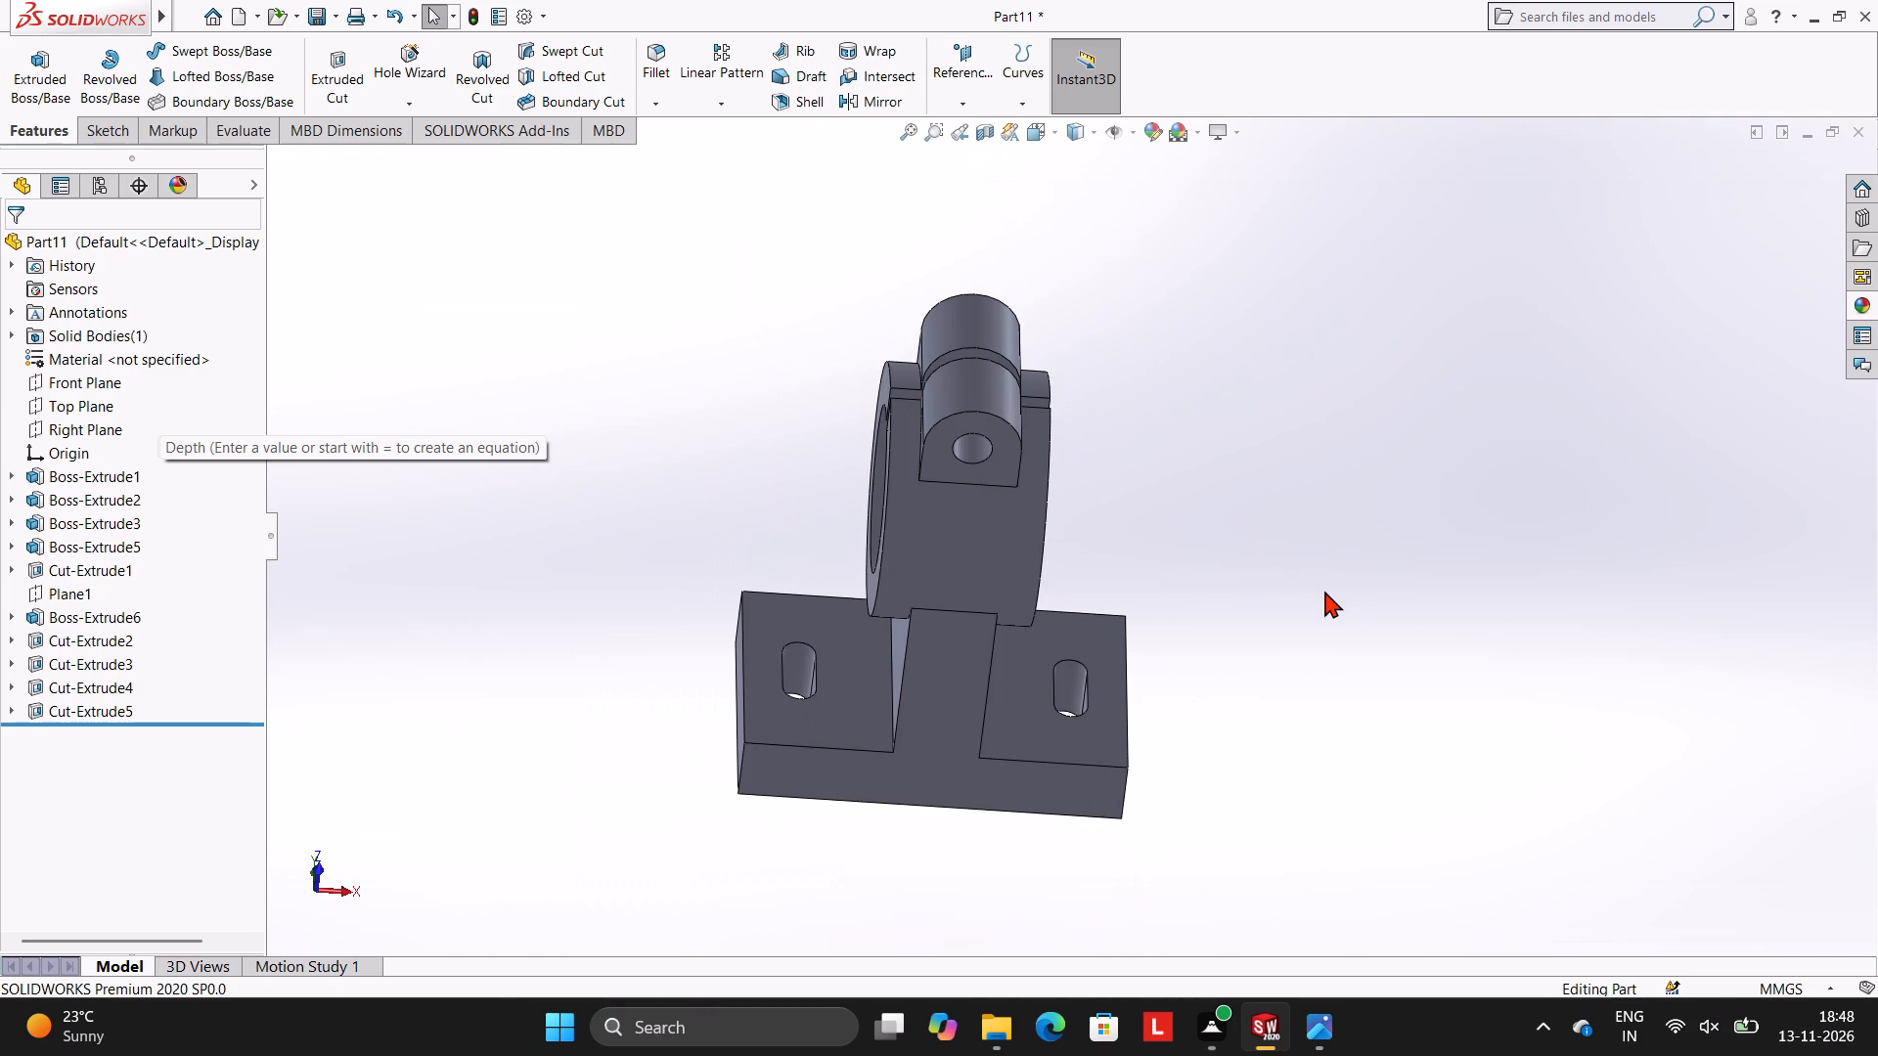
middle_click_drag(1337, 597, 1334, 587)
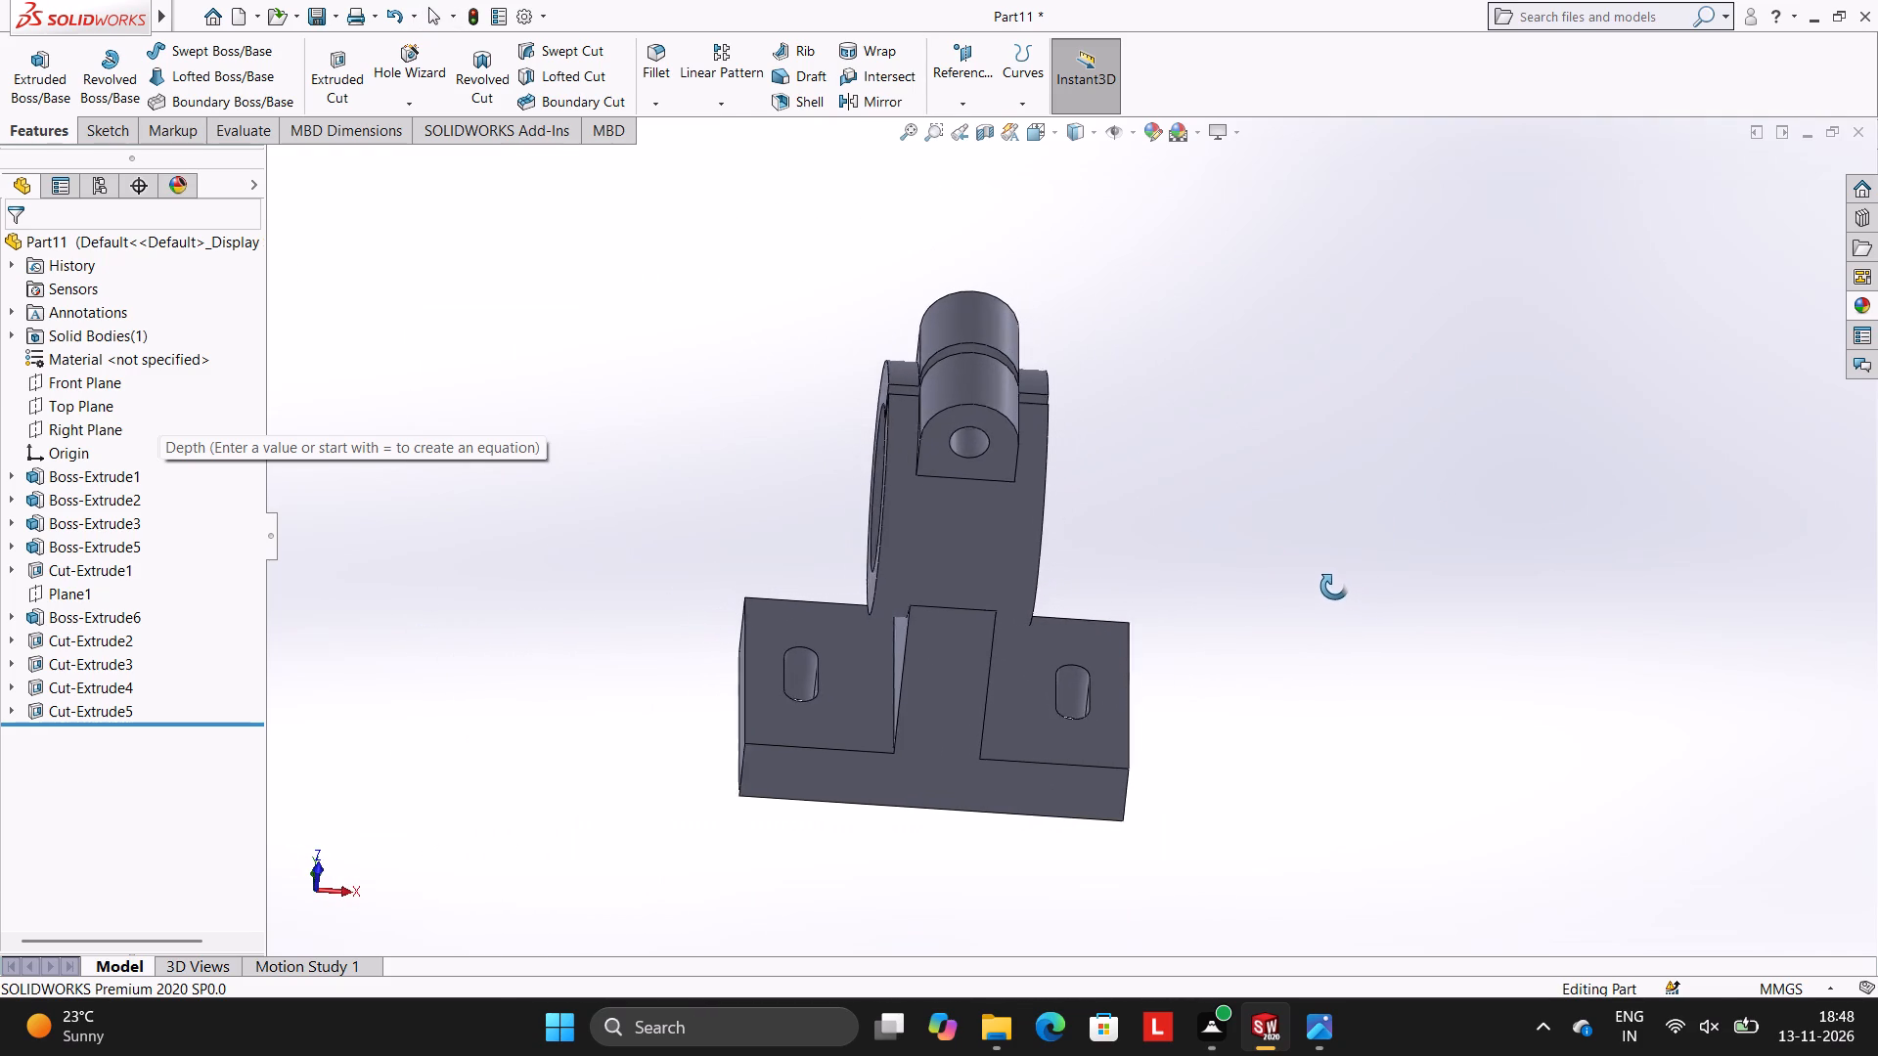
middle_click_drag(1334, 587, 1334, 586)
scroll(738, 490, "down", 2)
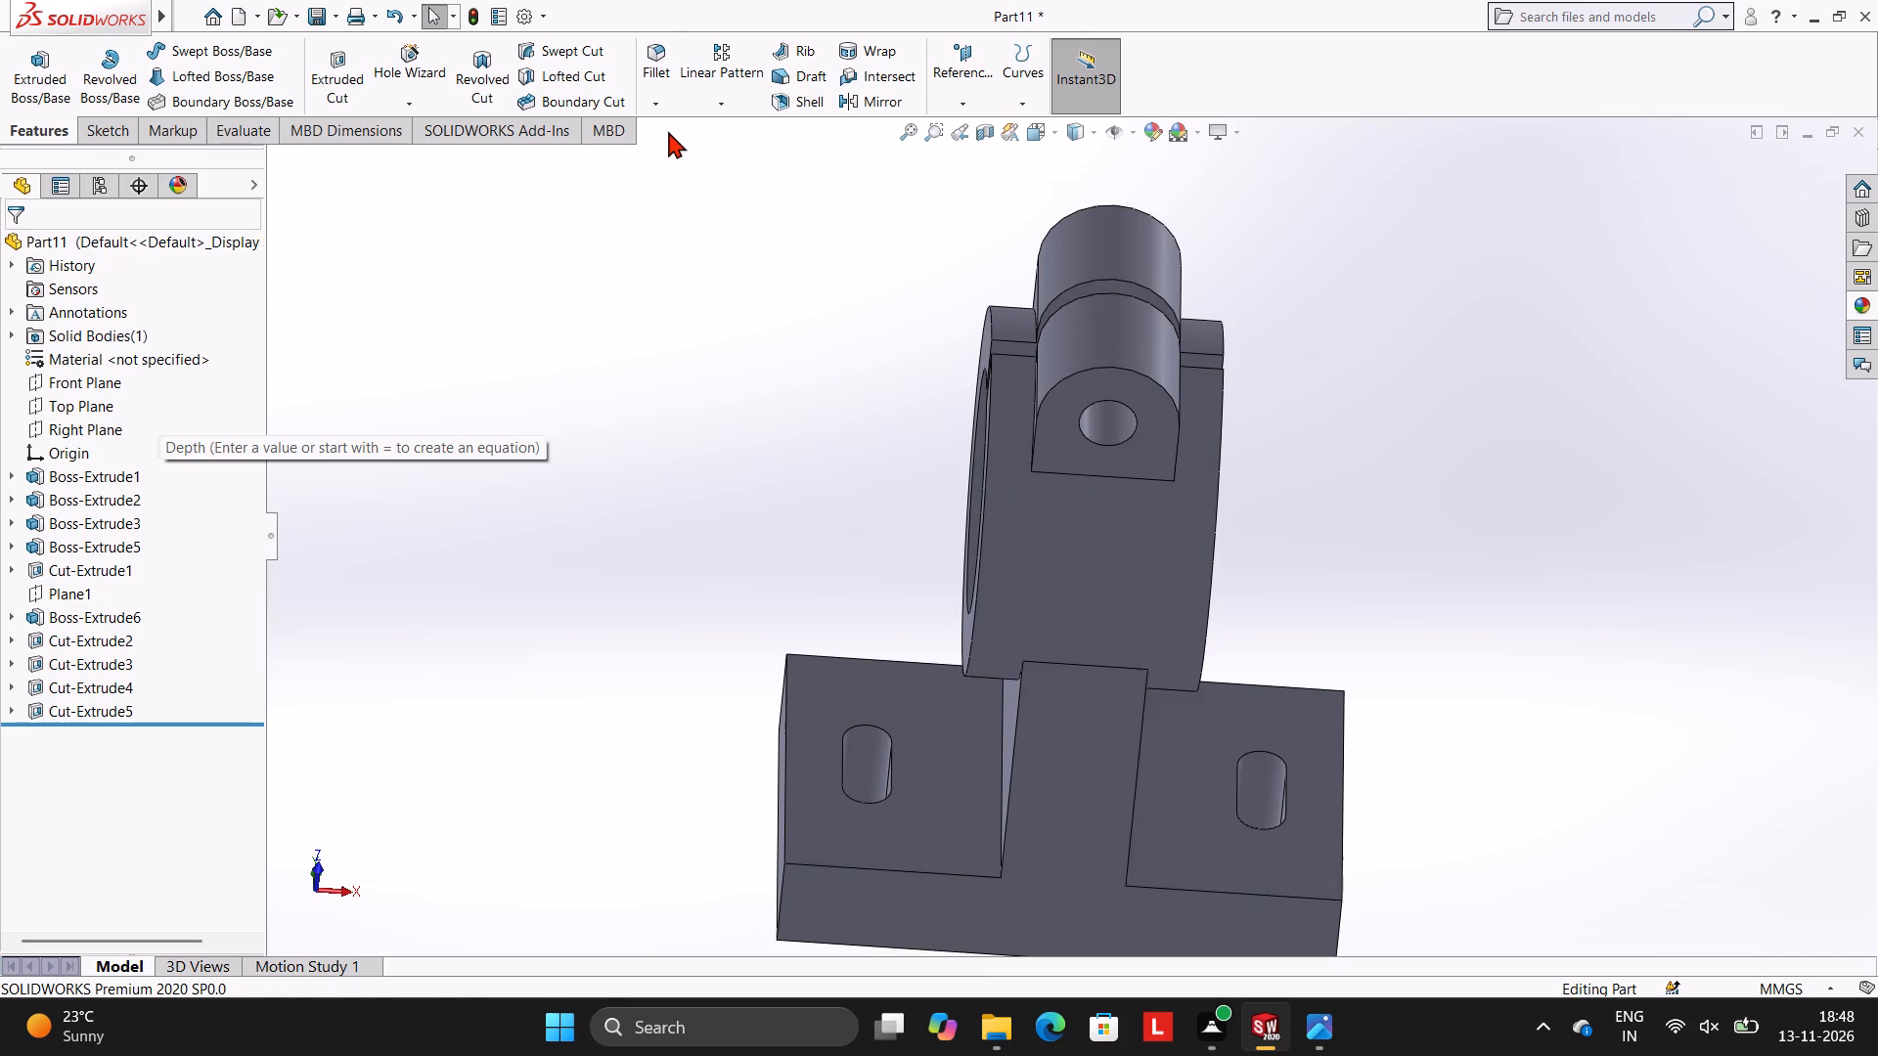
Fillet the edge where the wall meets the base top, on the first-cut slot's side, with a 2 mm radius.
left_click(660, 111)
left_click(689, 134)
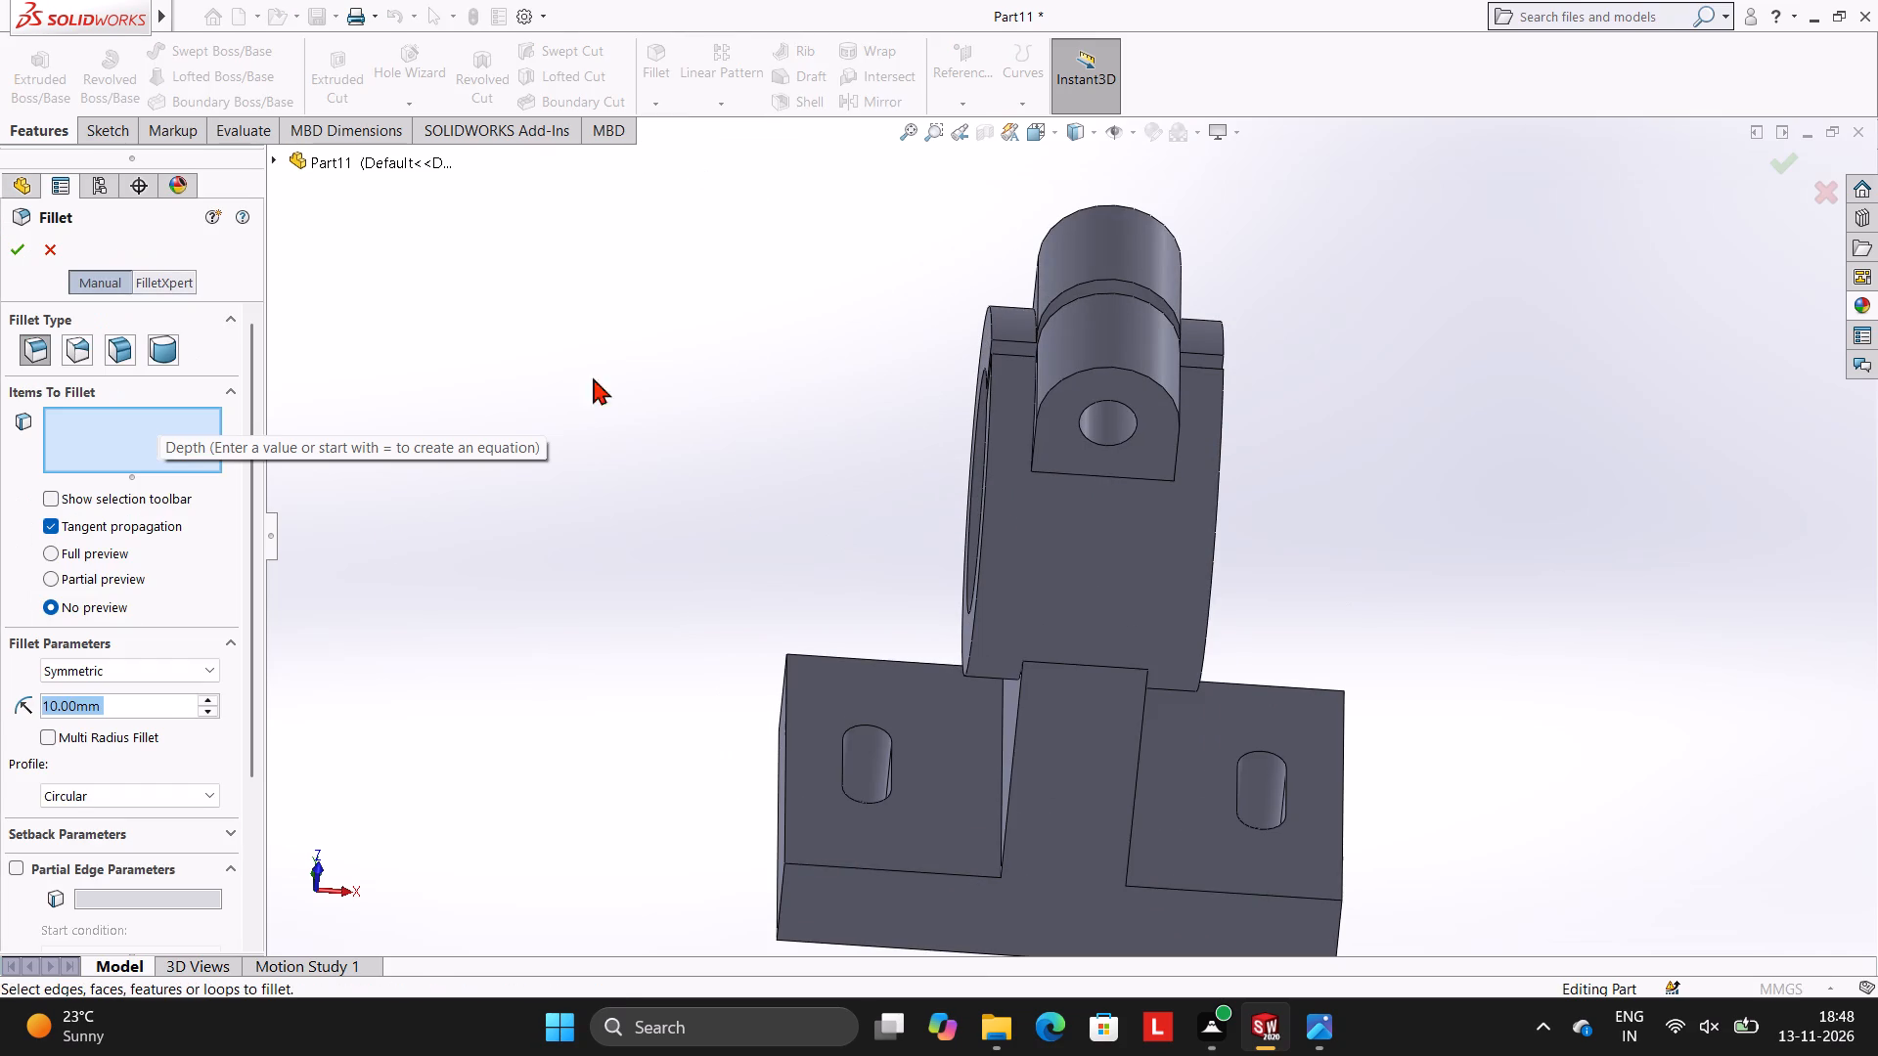
key("2")
key("Return")
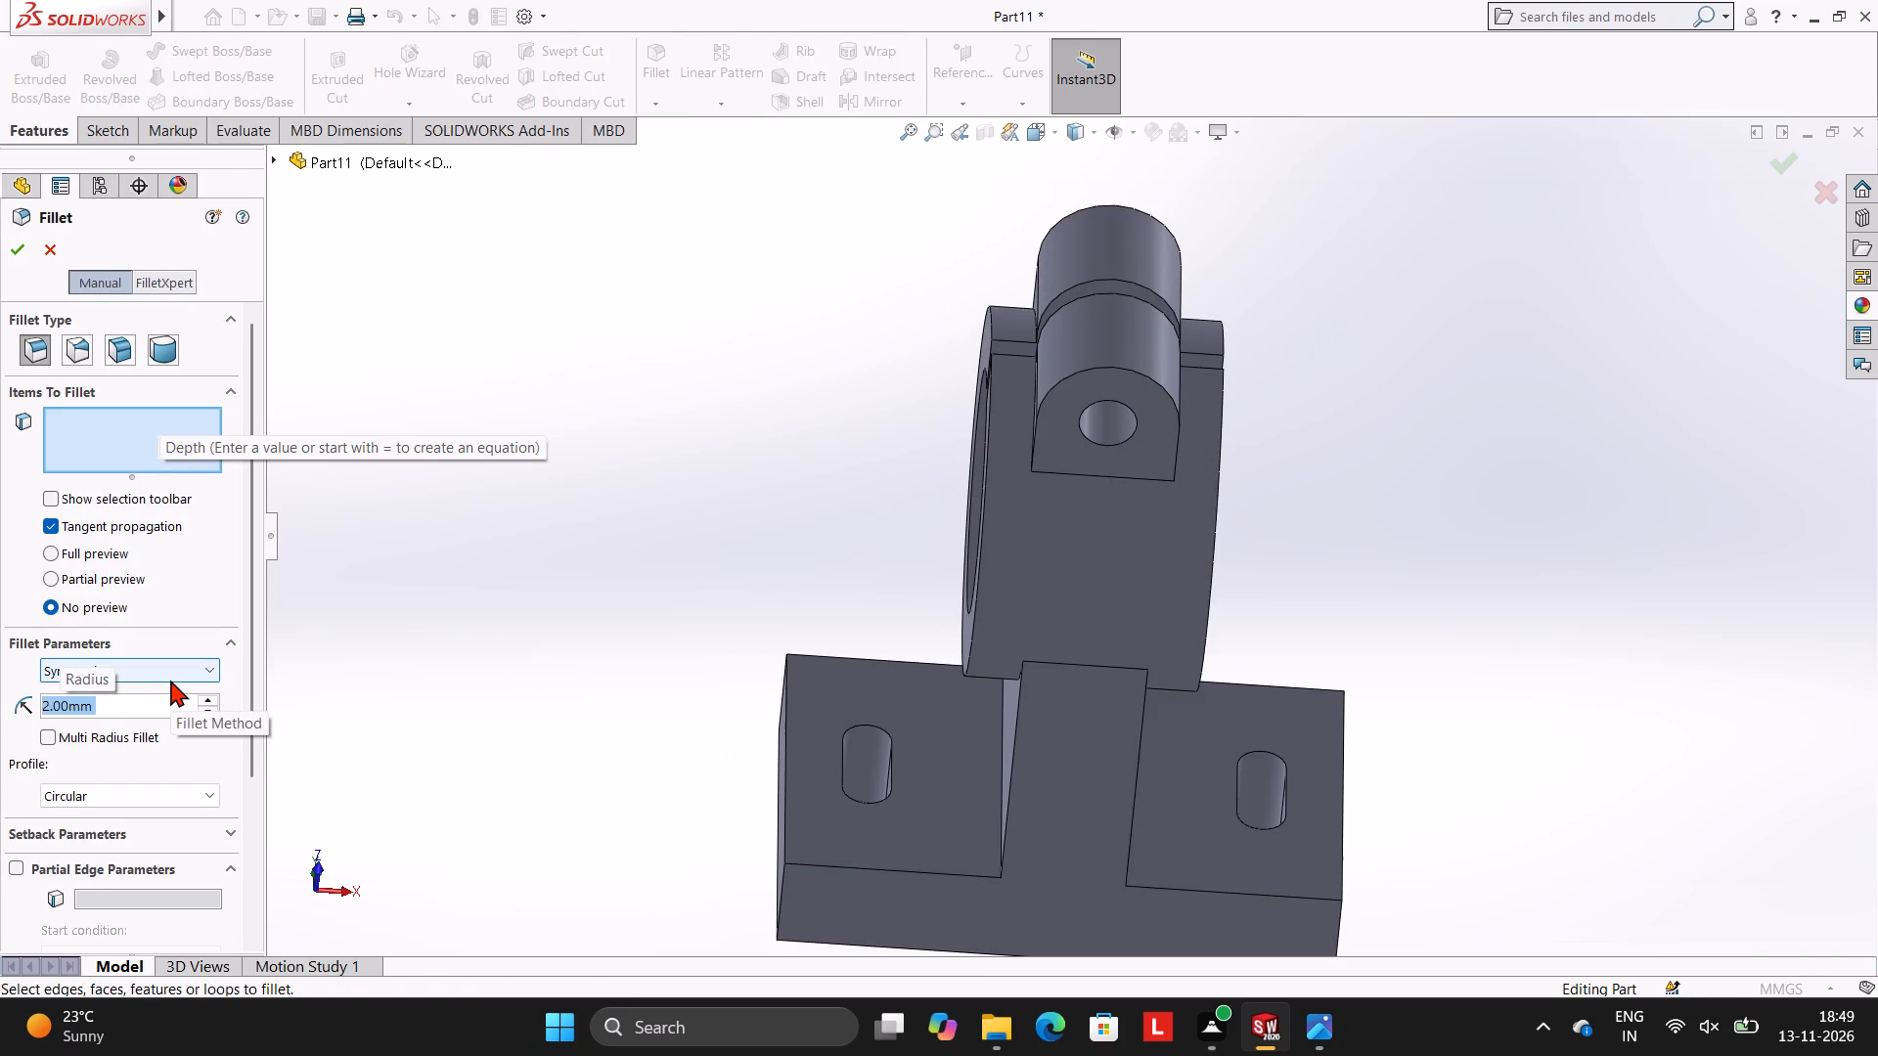
scroll(1031, 795, "up", 1)
scroll(1175, 744, "up", 1)
scroll(1176, 708, "down", 4)
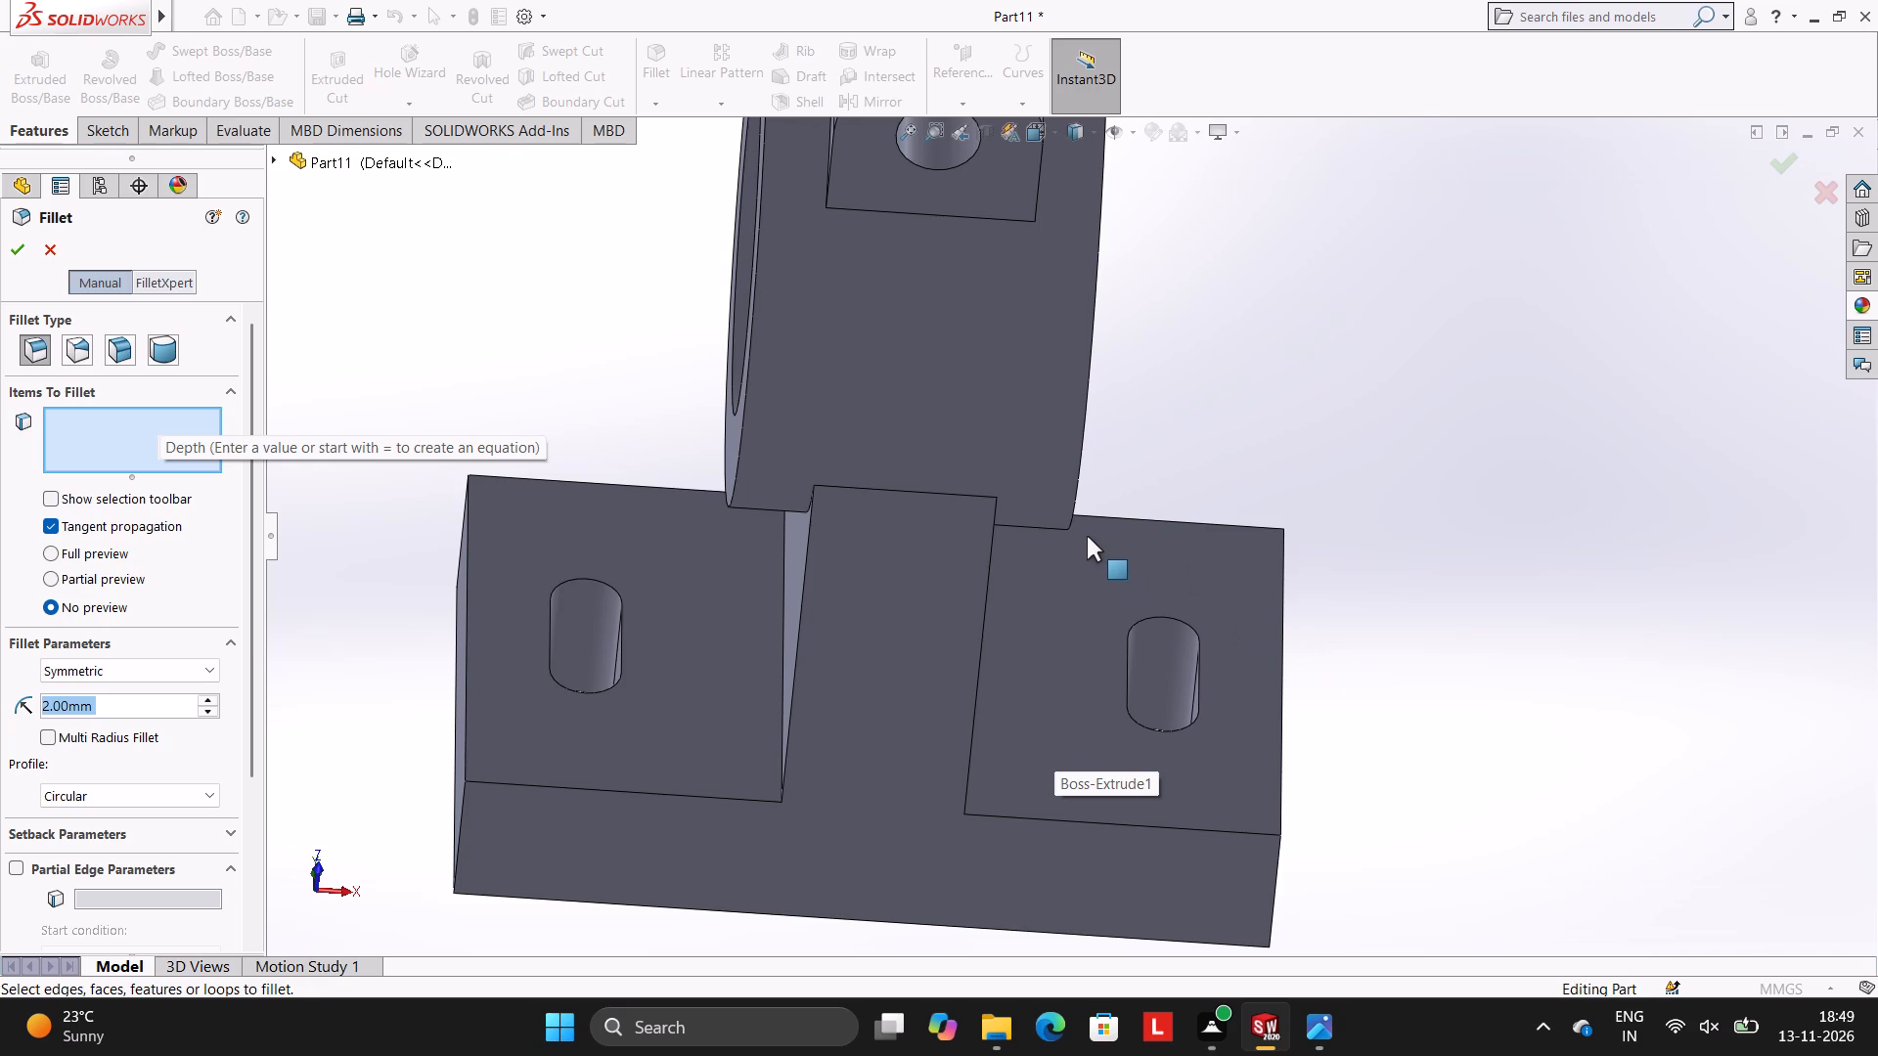
middle_click_drag(904, 611, 1004, 623)
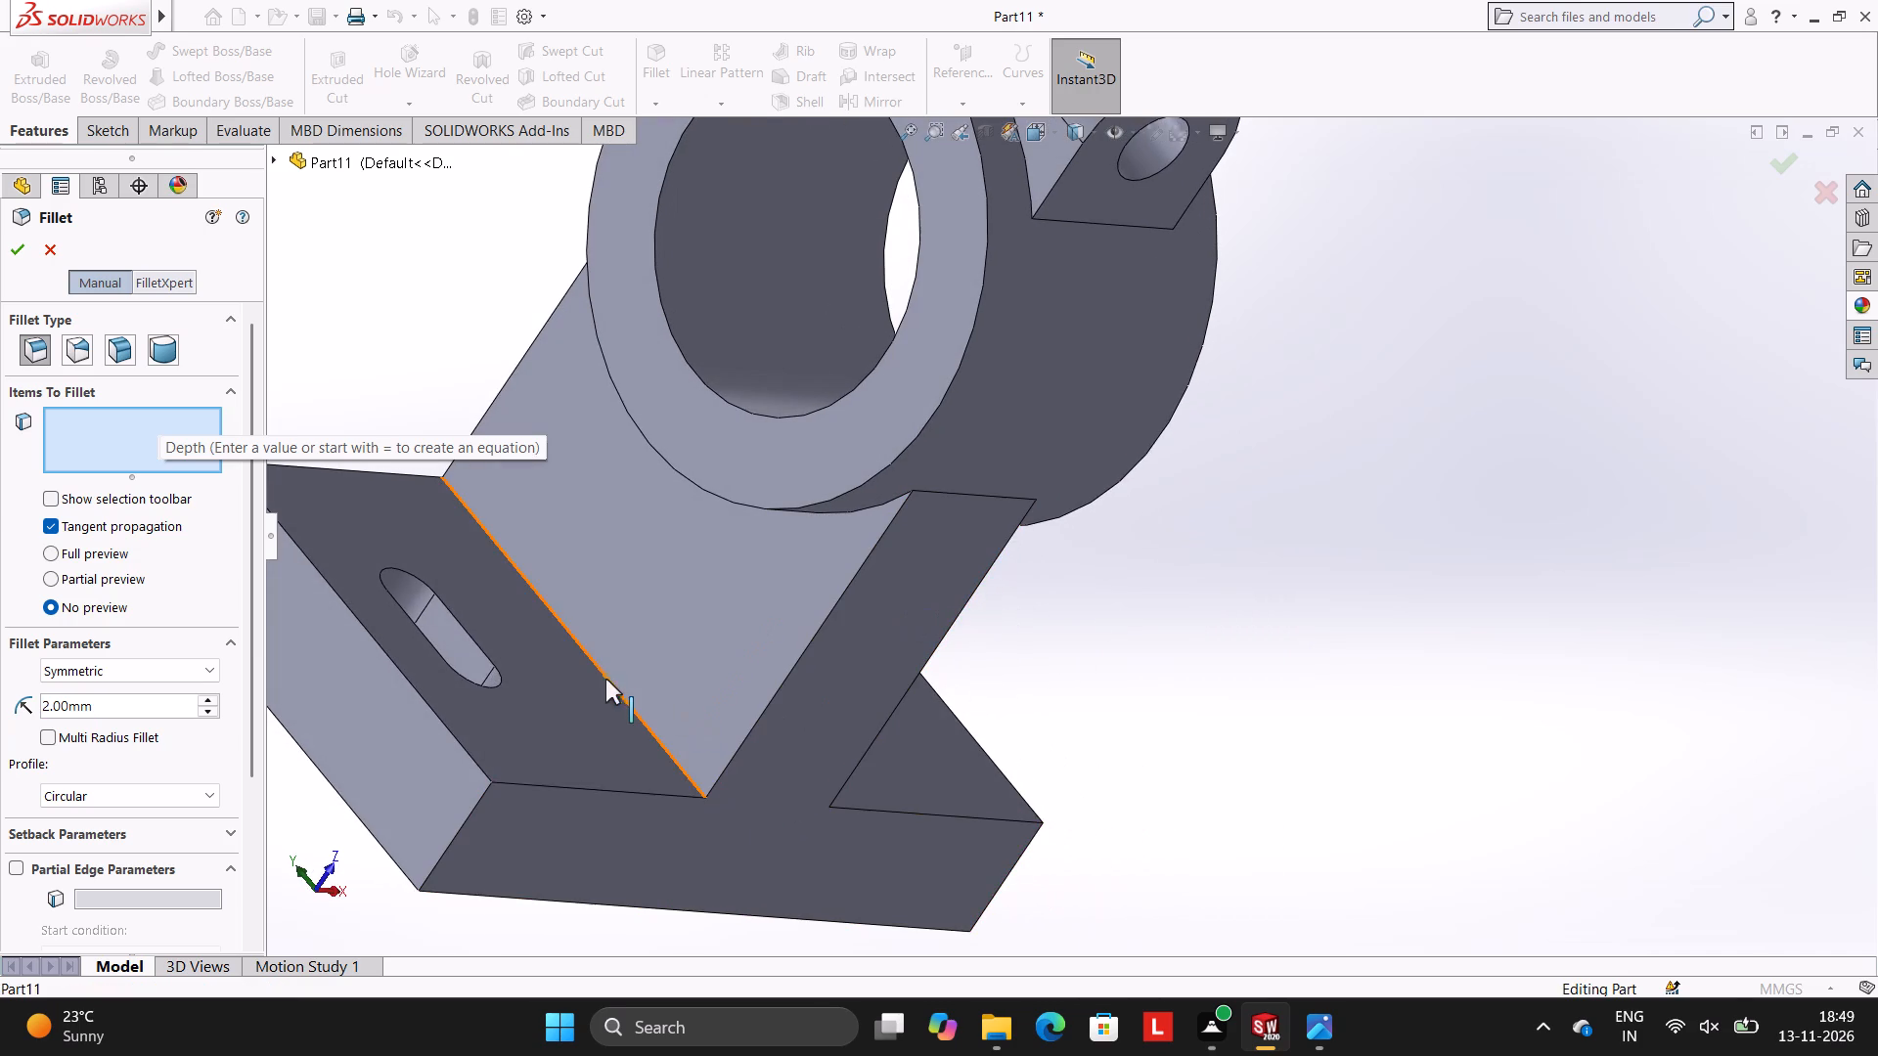
left_click(598, 668)
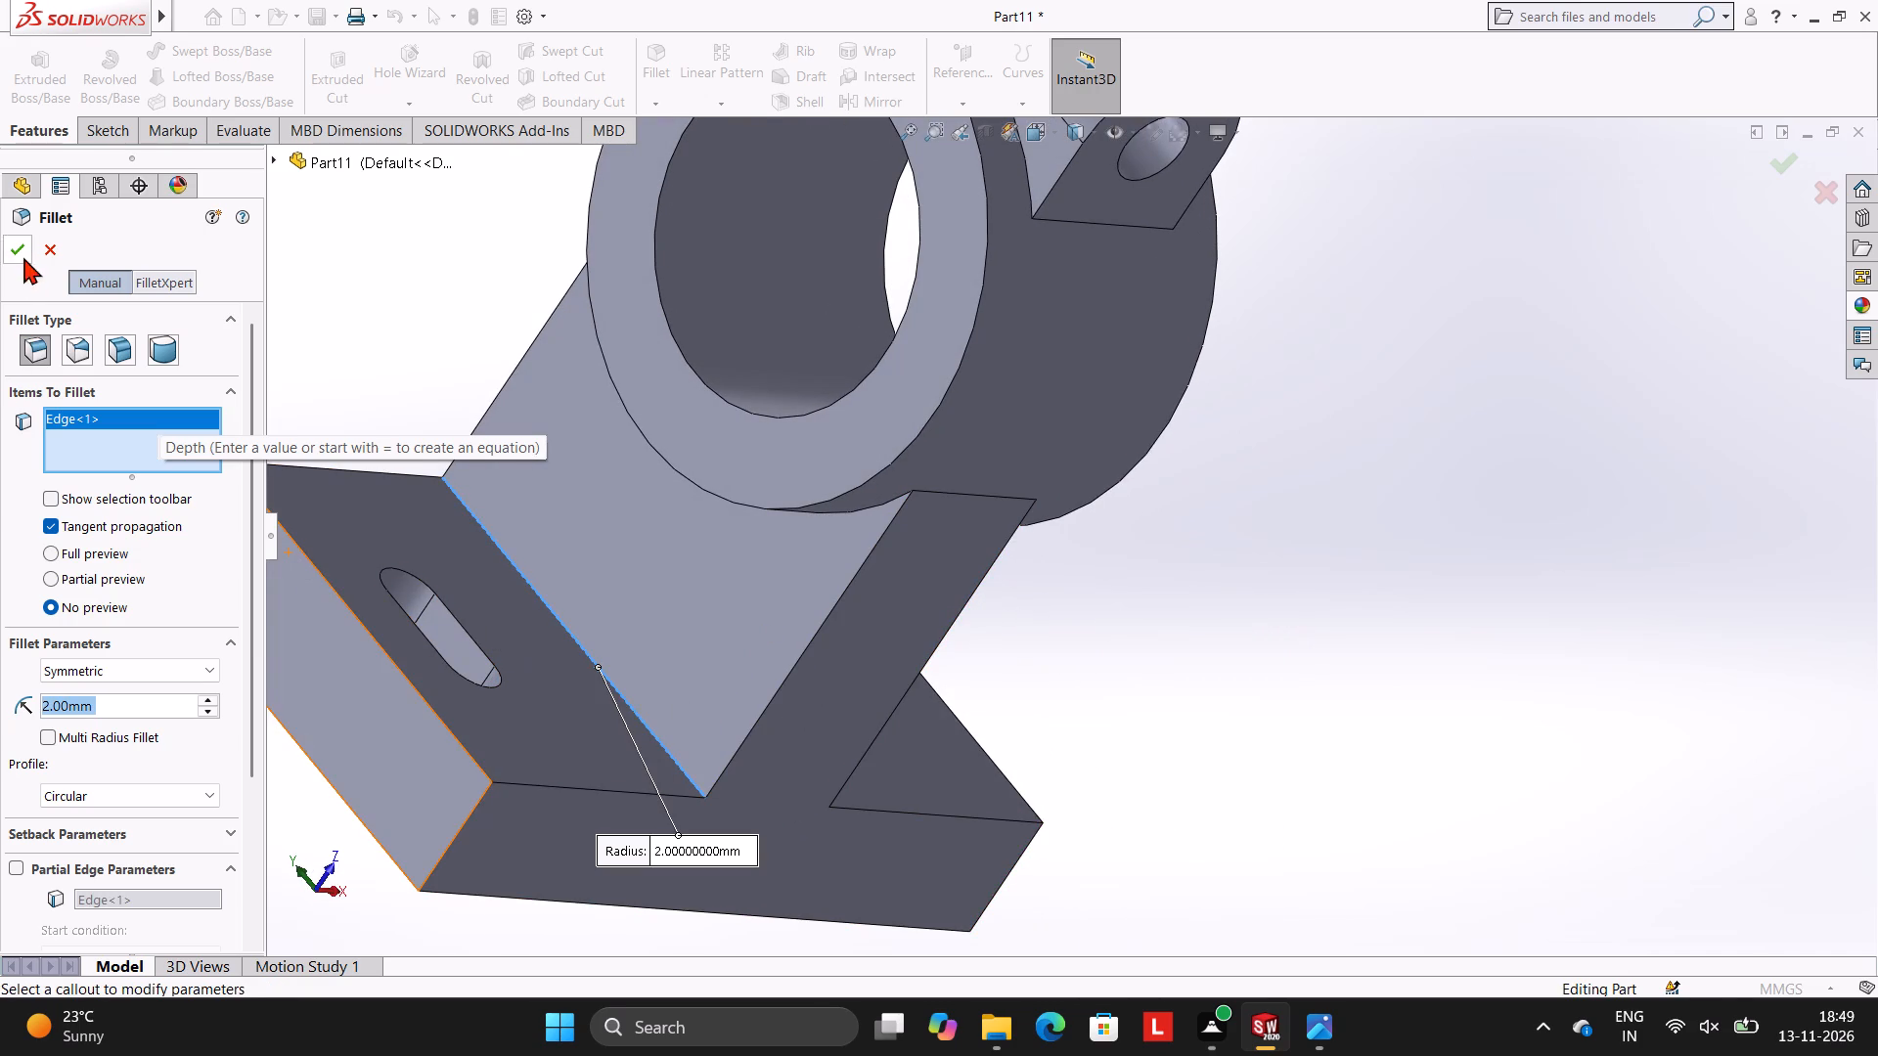
left_click(23, 255)
Examine the filleted wall-to-base junction and the wall's opposite side from several angles.
middle_click_drag(1257, 561, 1152, 469)
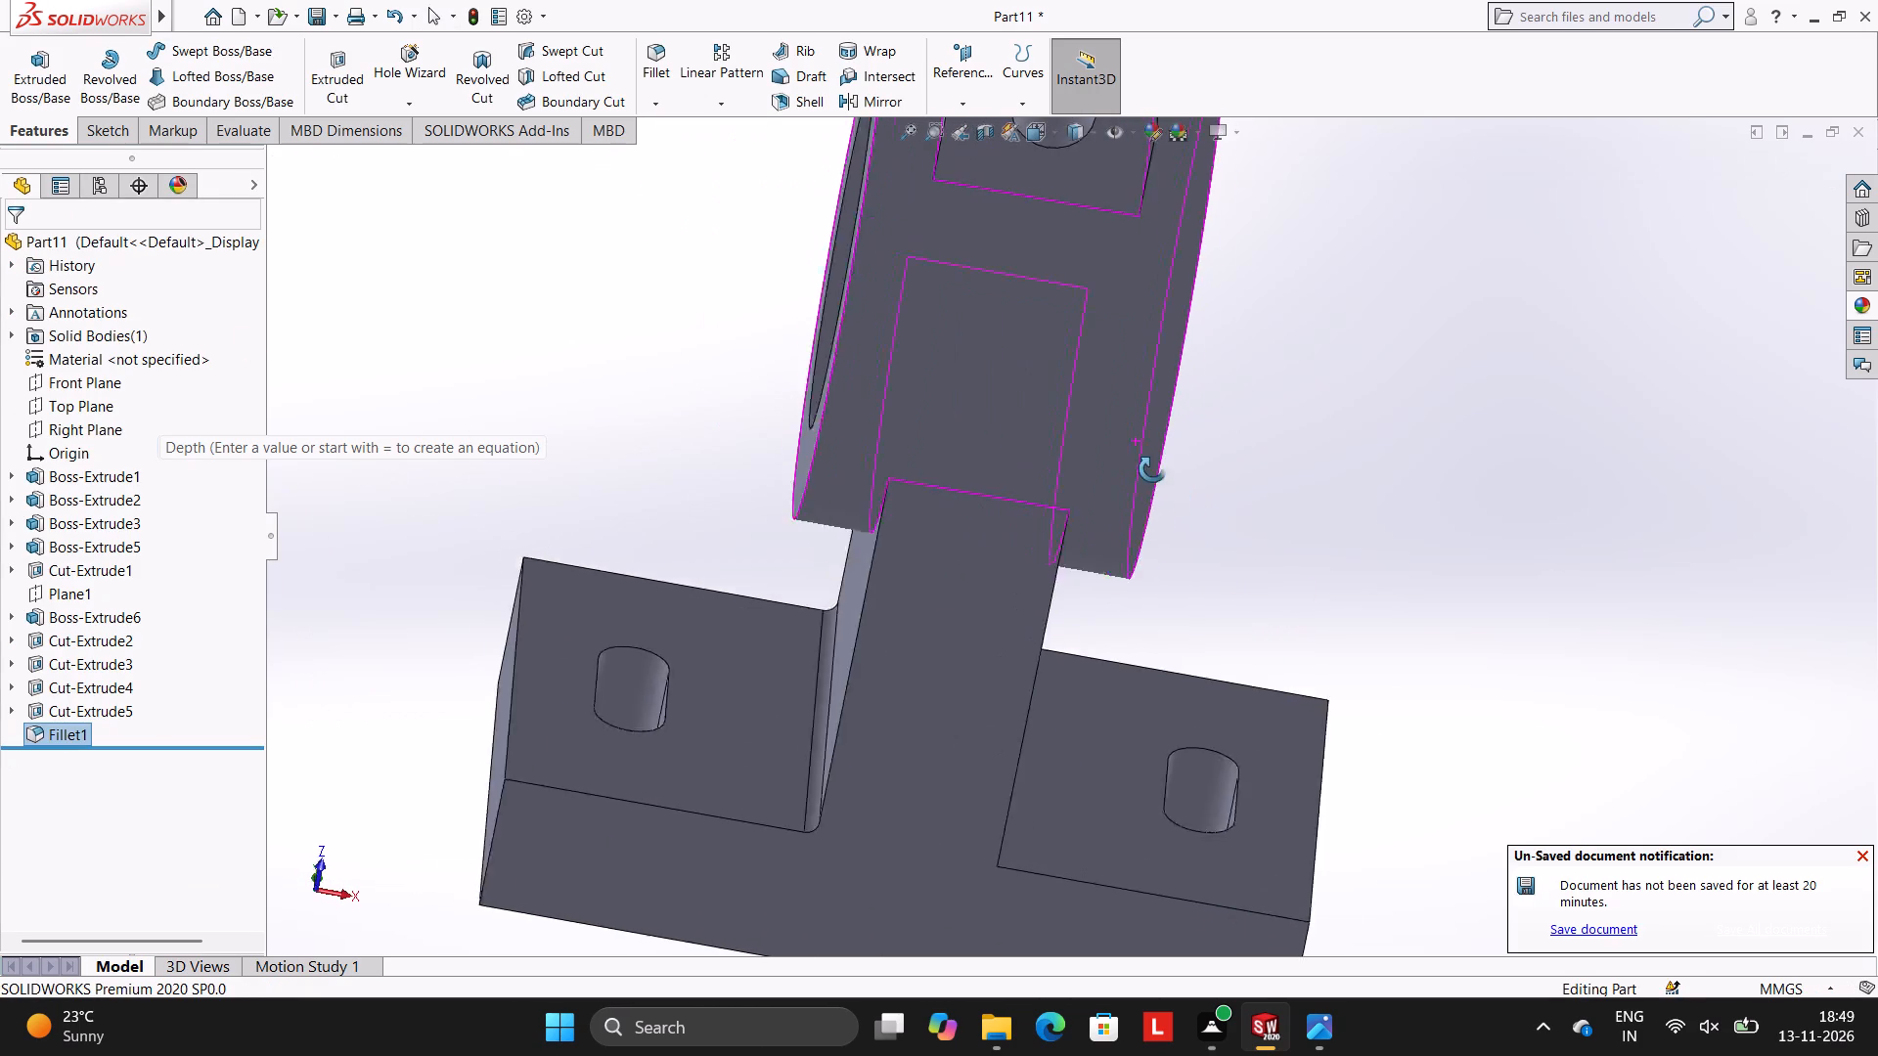
middle_click_drag(1152, 469, 1150, 466)
scroll(1207, 557, "up", 3)
middle_click_drag(1274, 587, 1252, 587)
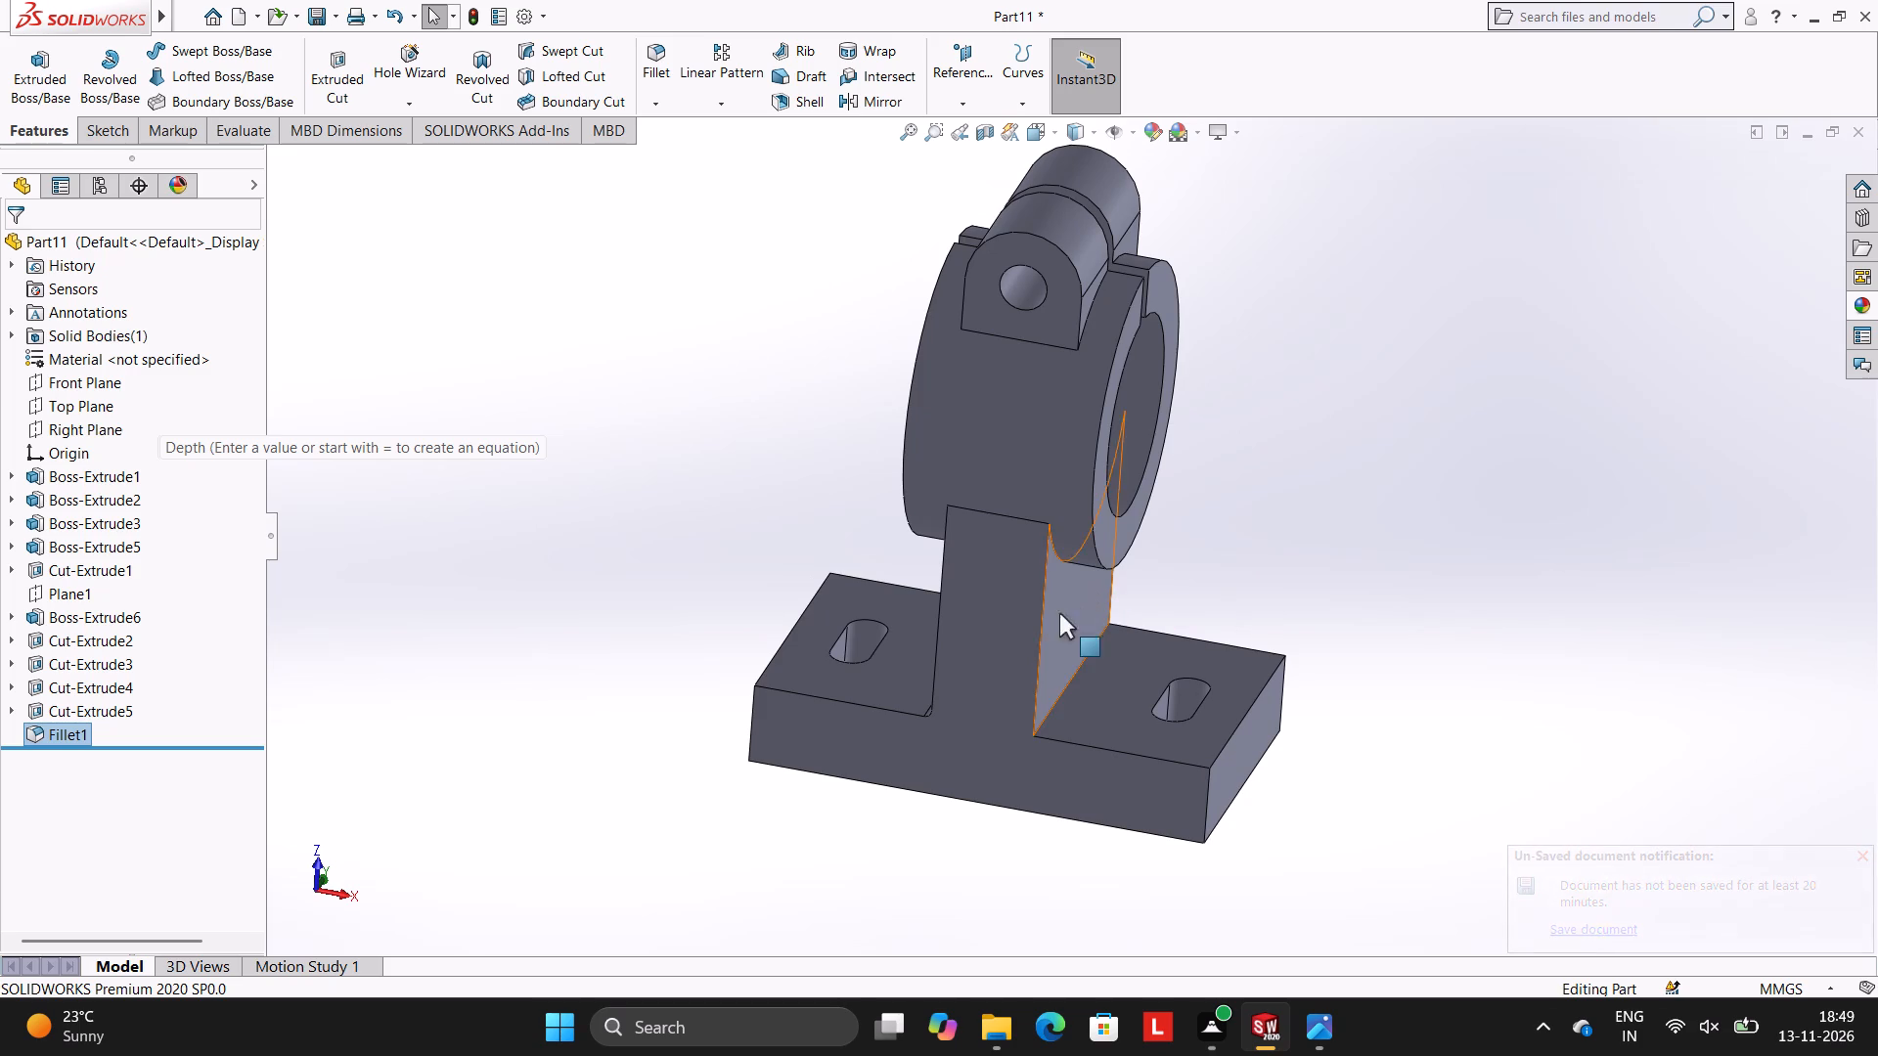
scroll(1138, 675, "down", 3)
scroll(1138, 675, "up", 1)
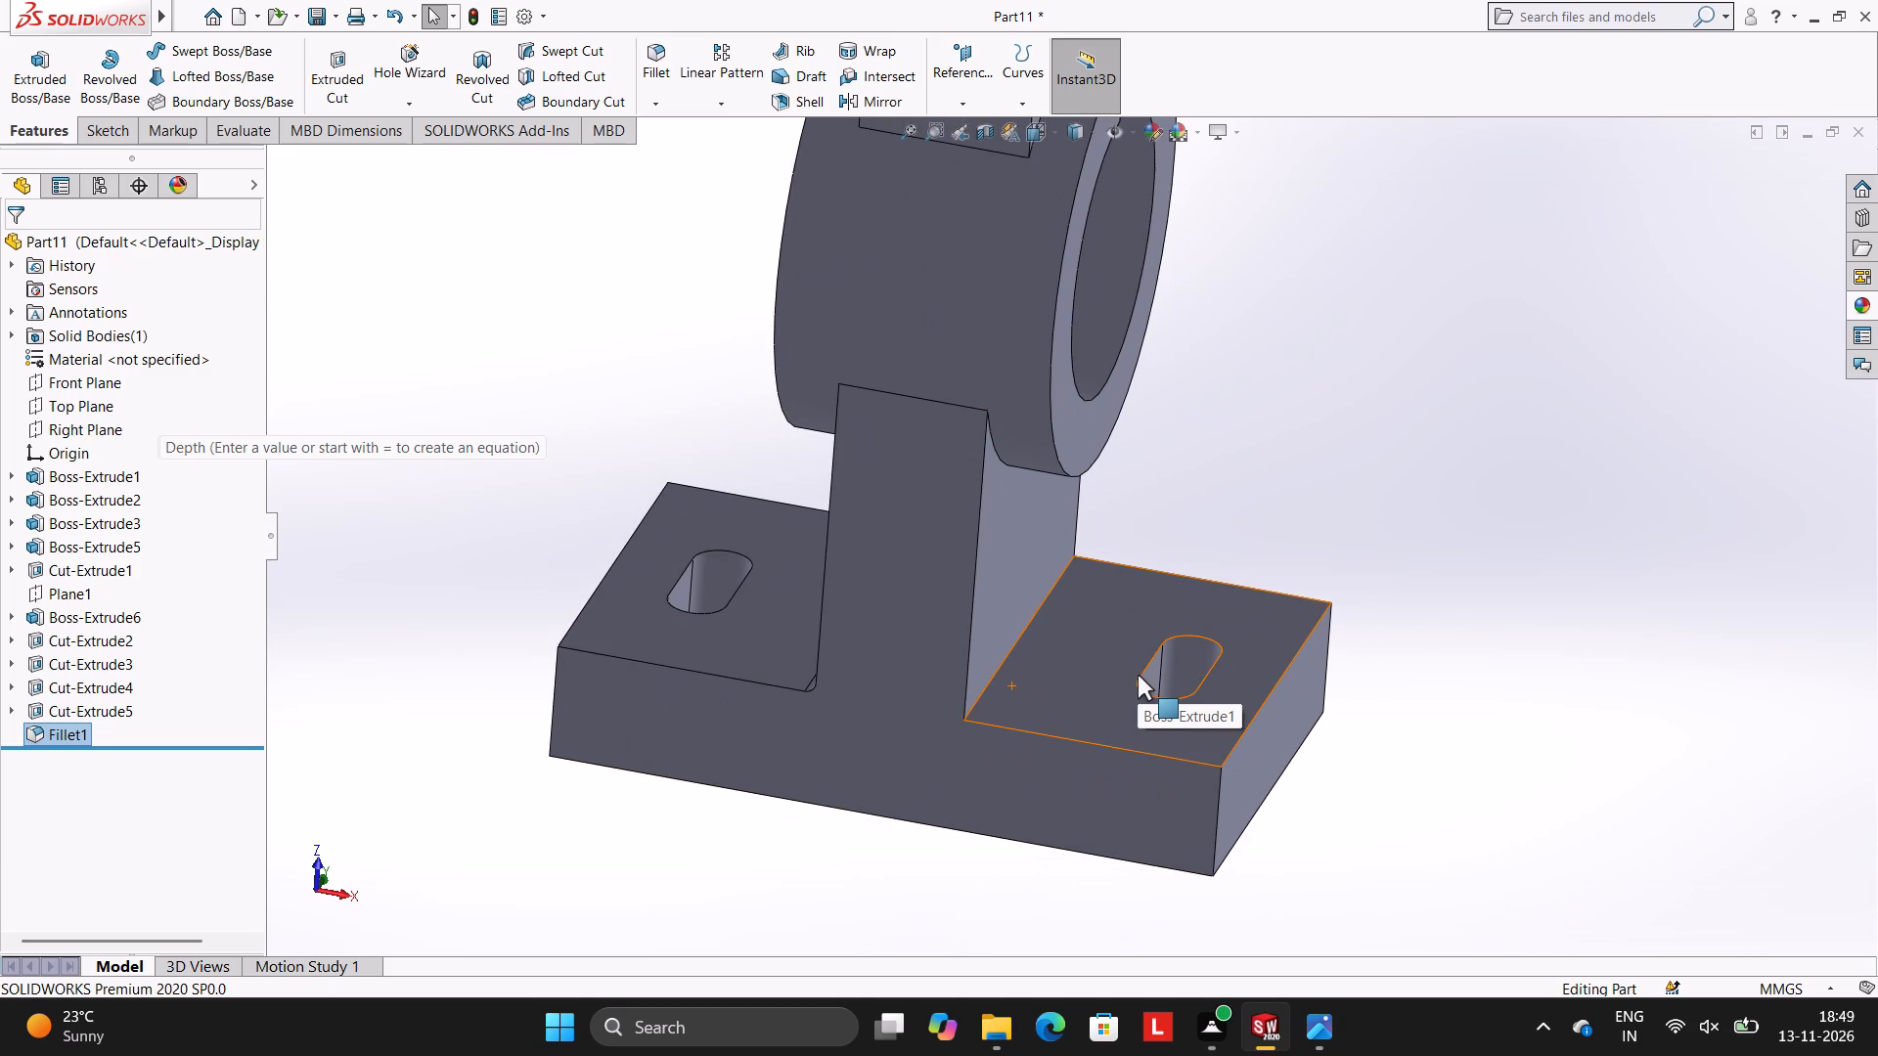
scroll(1138, 675, "up", 1)
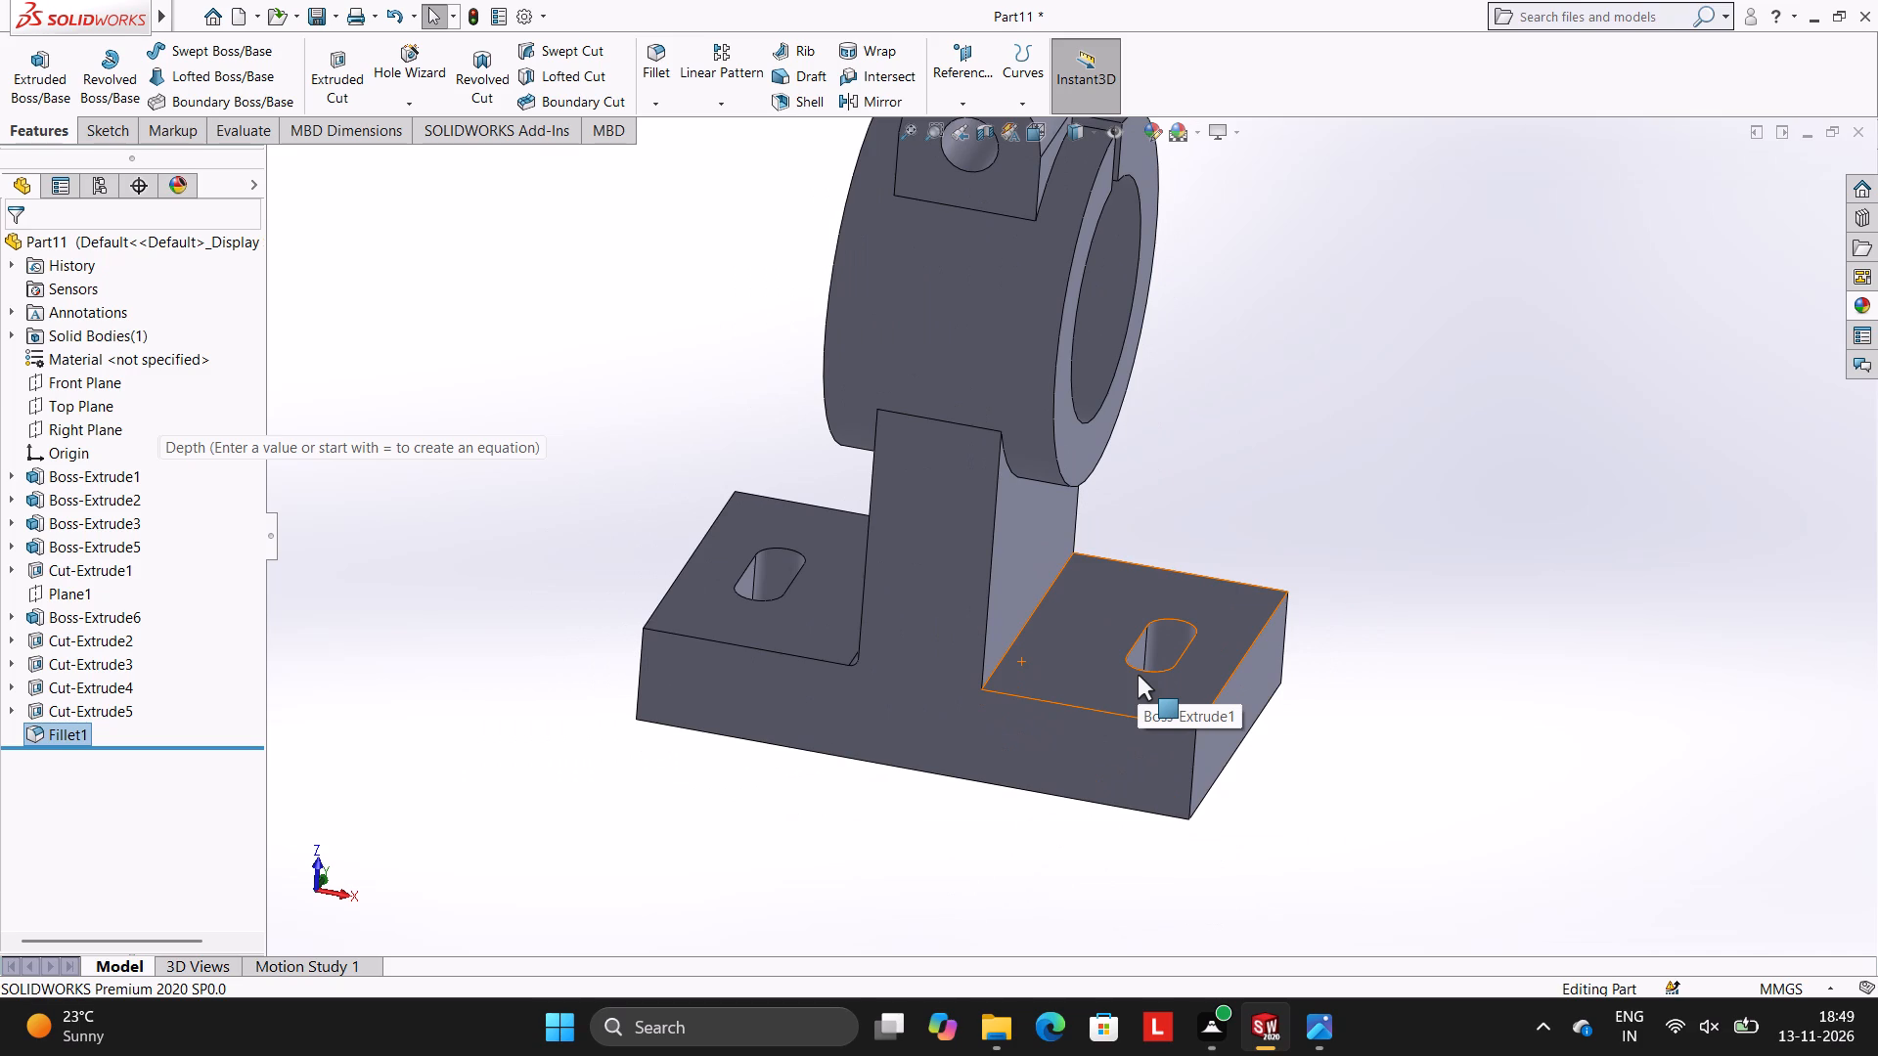
middle_click_drag(1404, 462, 1261, 342)
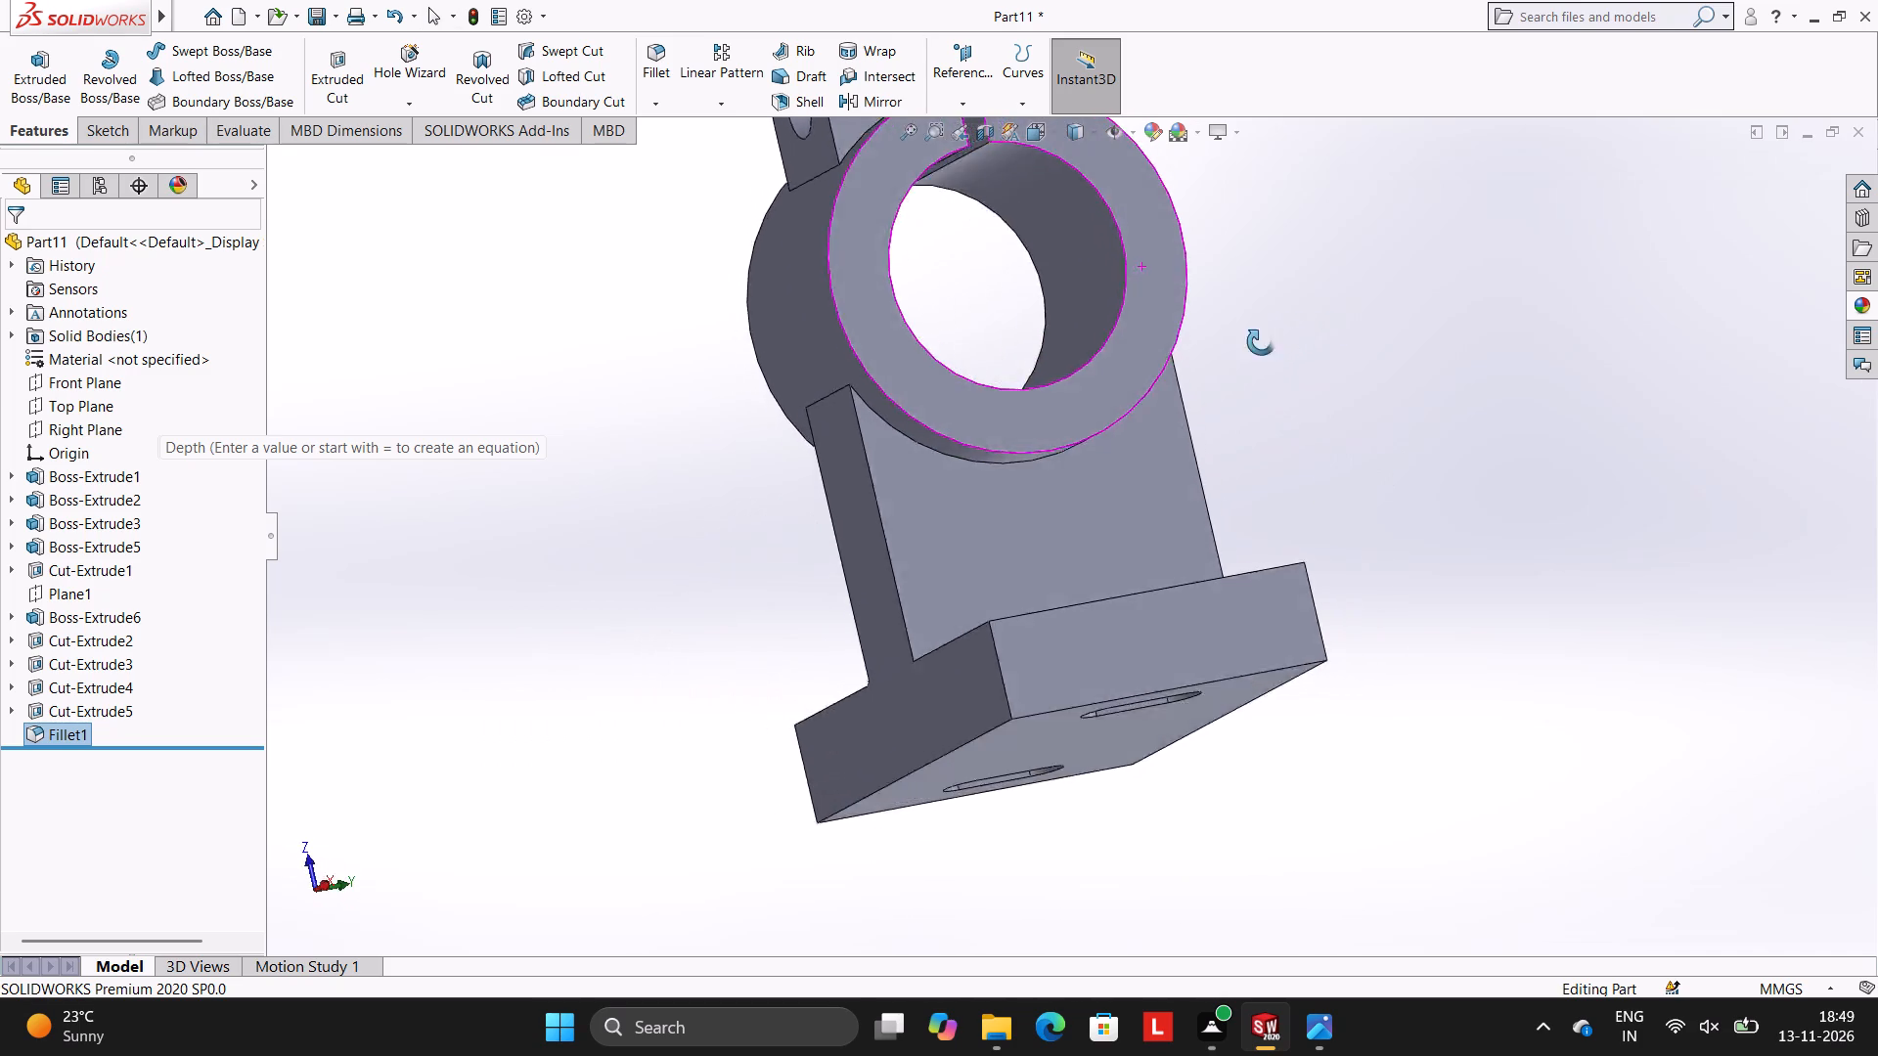
middle_click_drag(1261, 342, 1233, 378)
scroll(1235, 355, "down", 1)
middle_click_drag(1428, 465, 1618, 460)
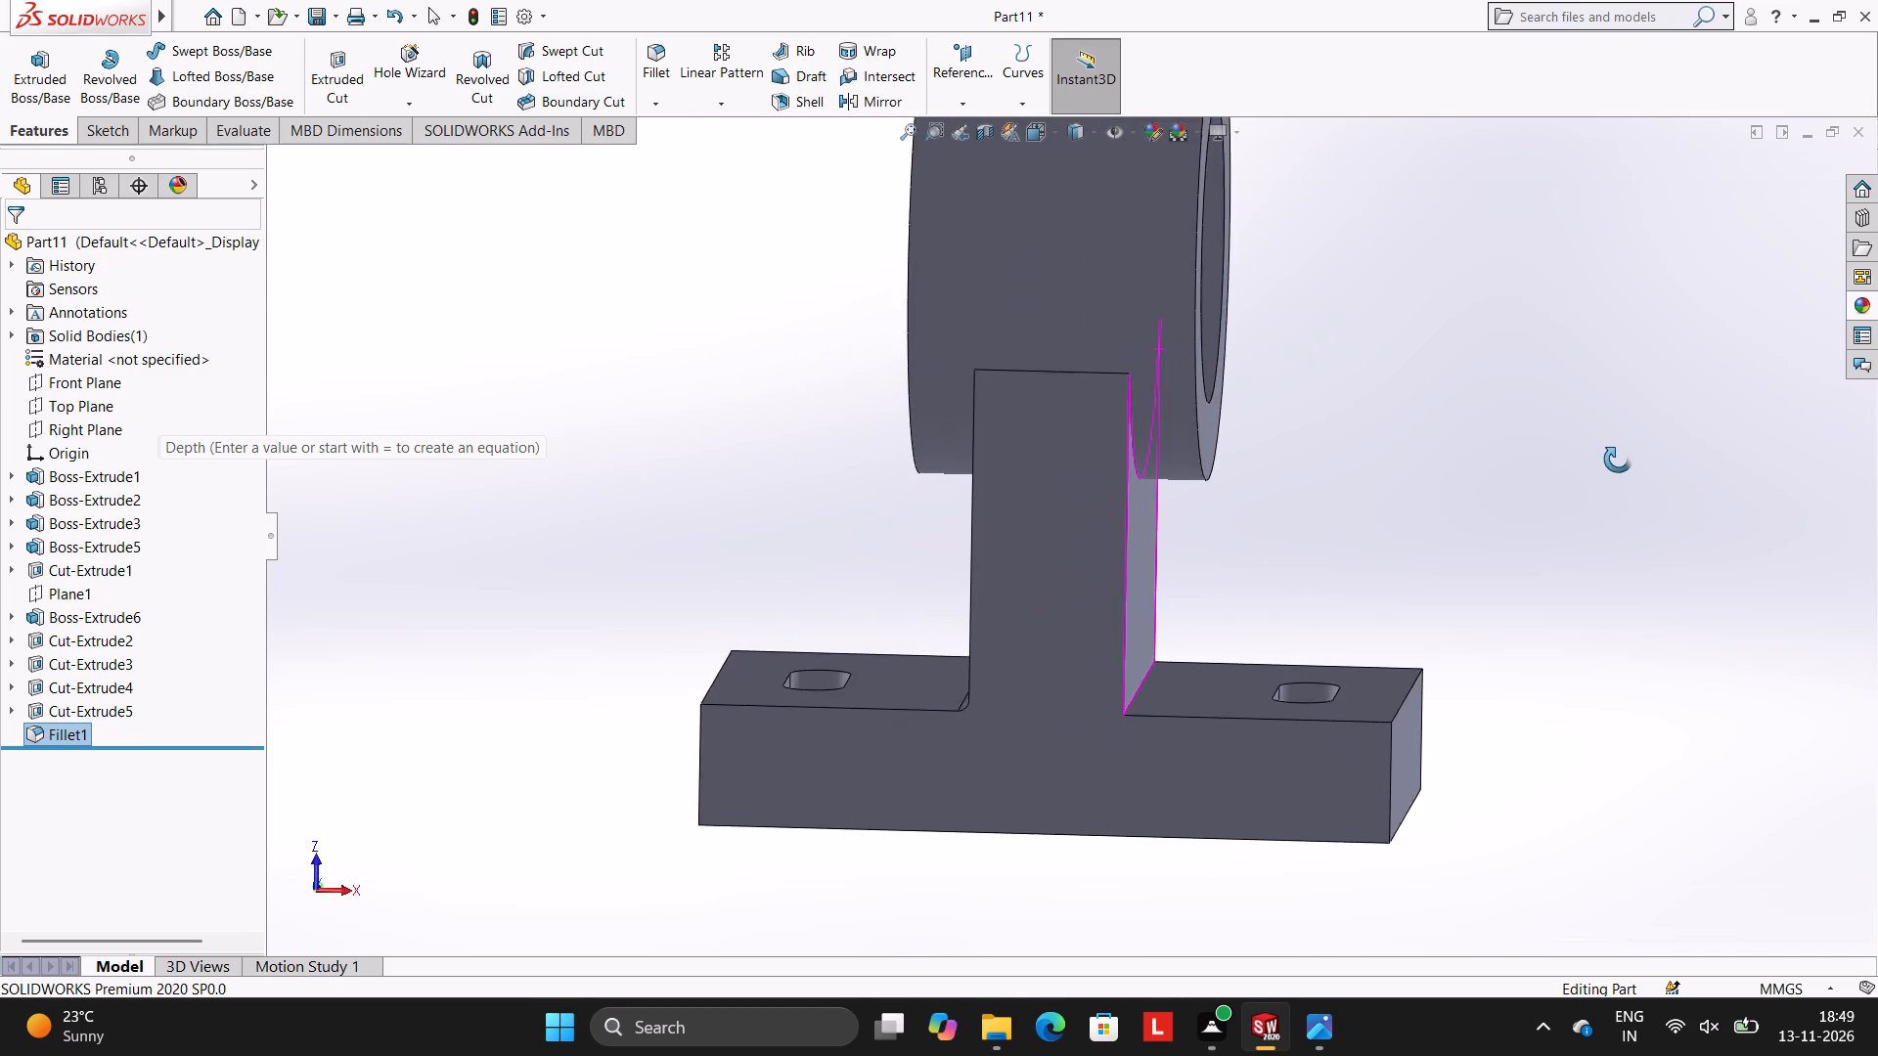
middle_click_drag(1618, 460, 1389, 400)
Start a sketch on the wall's broad face and draw a centre line about 38.5 mm long from the boss's outer edge to the base.
left_click(976, 534)
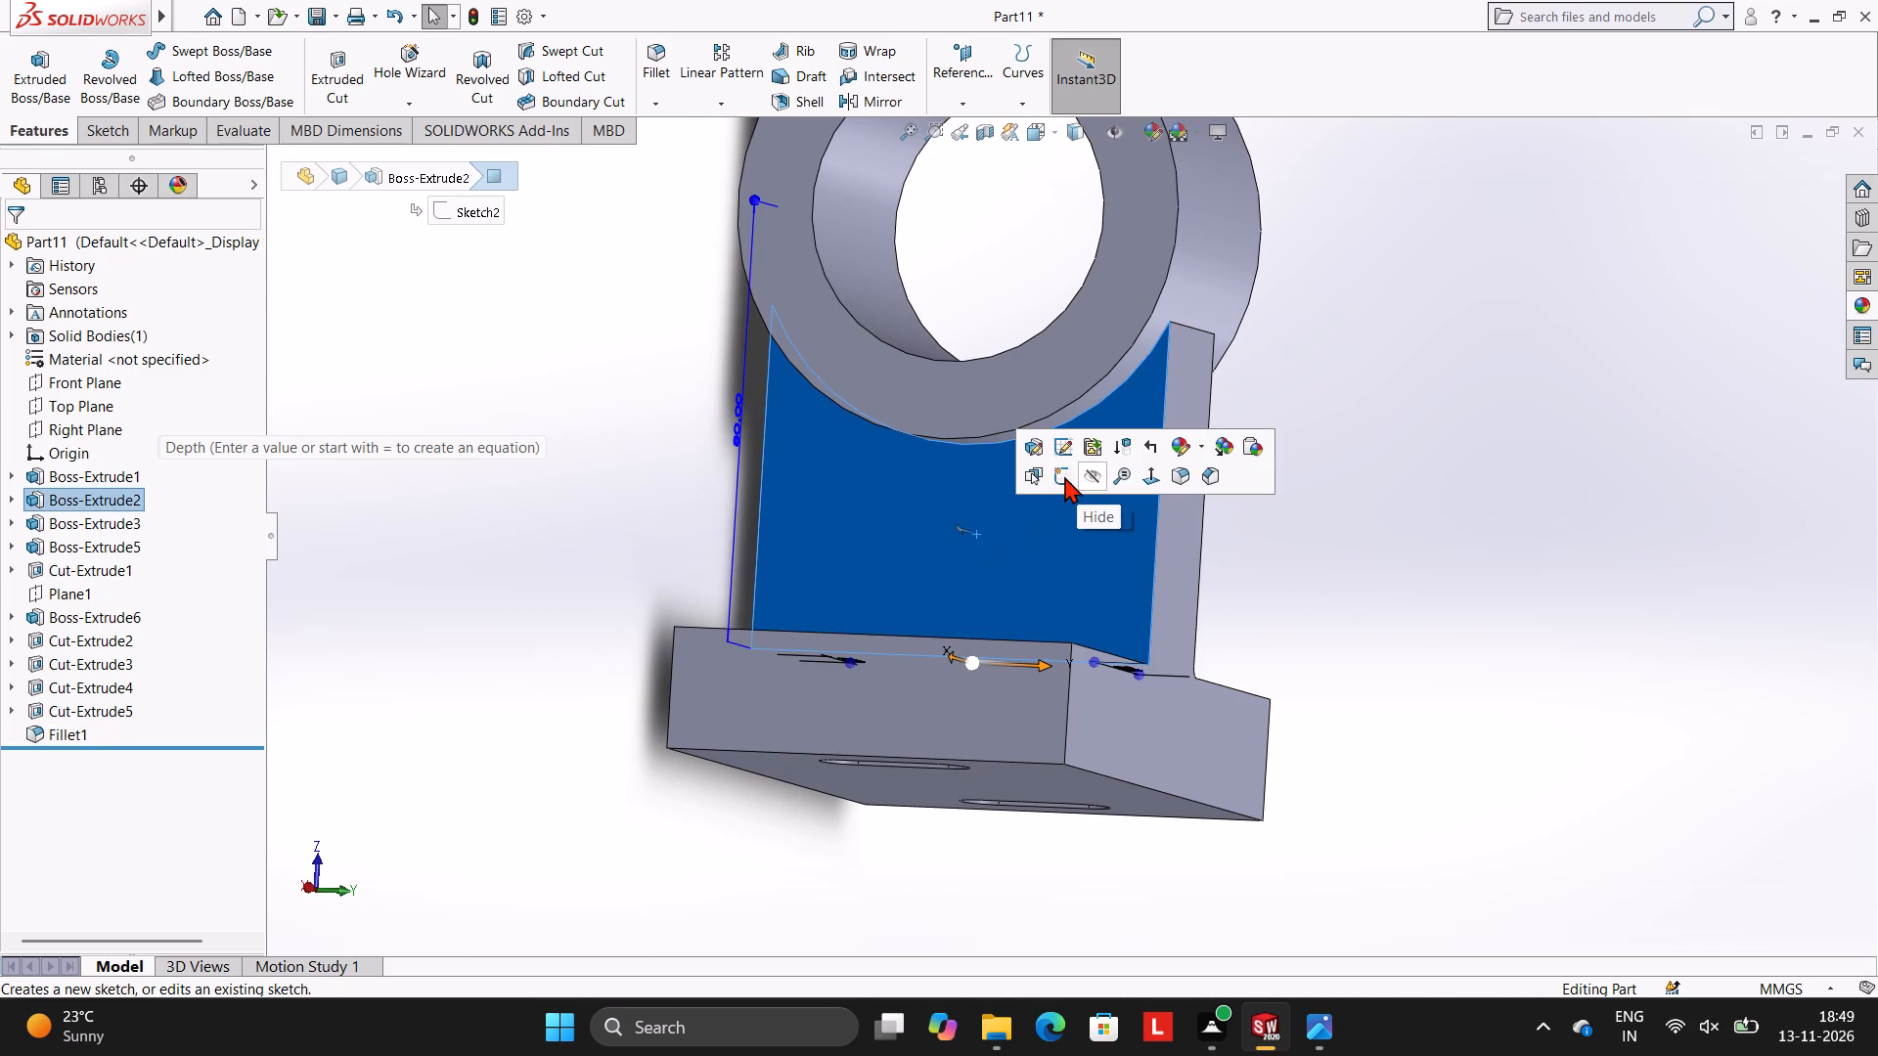
left_click(1064, 476)
key("ctrl+8")
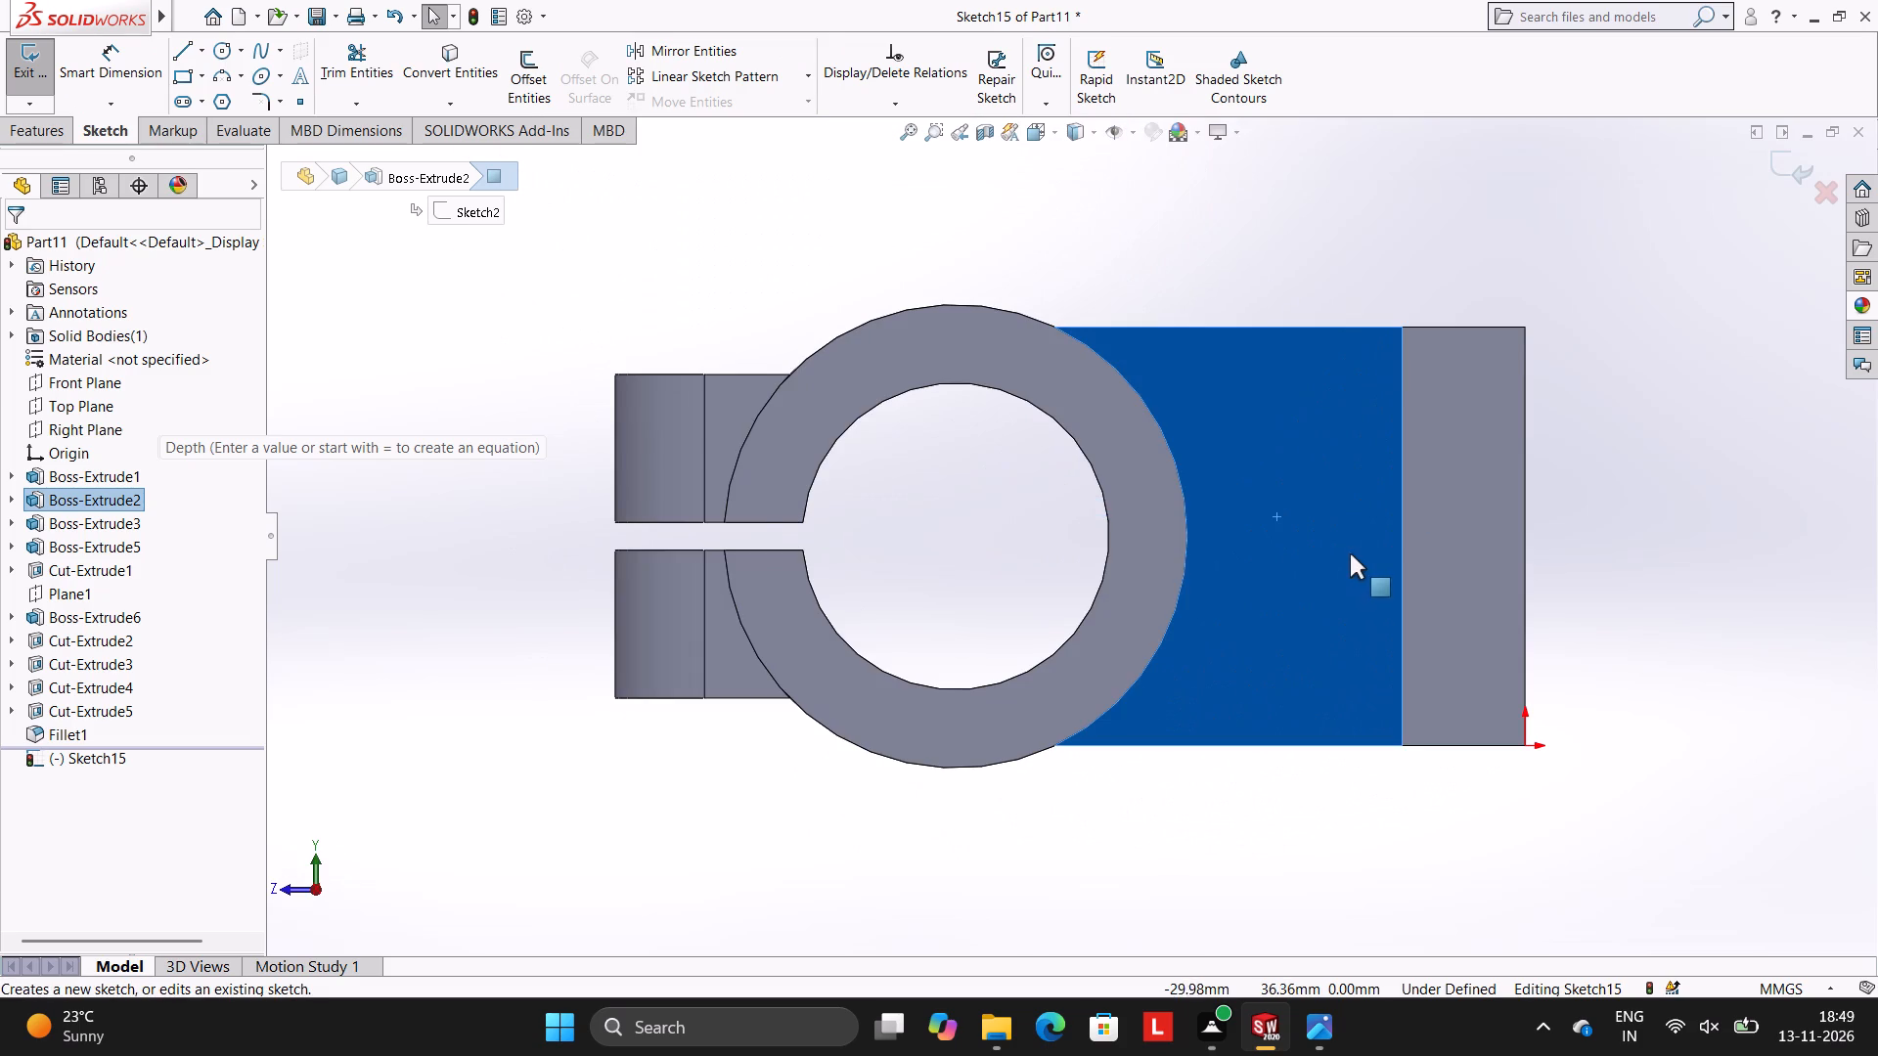
scroll(1347, 550, "up", 1)
scroll(1347, 550, "down", 1)
scroll(1350, 533, "up", 1)
scroll(1352, 531, "down", 1)
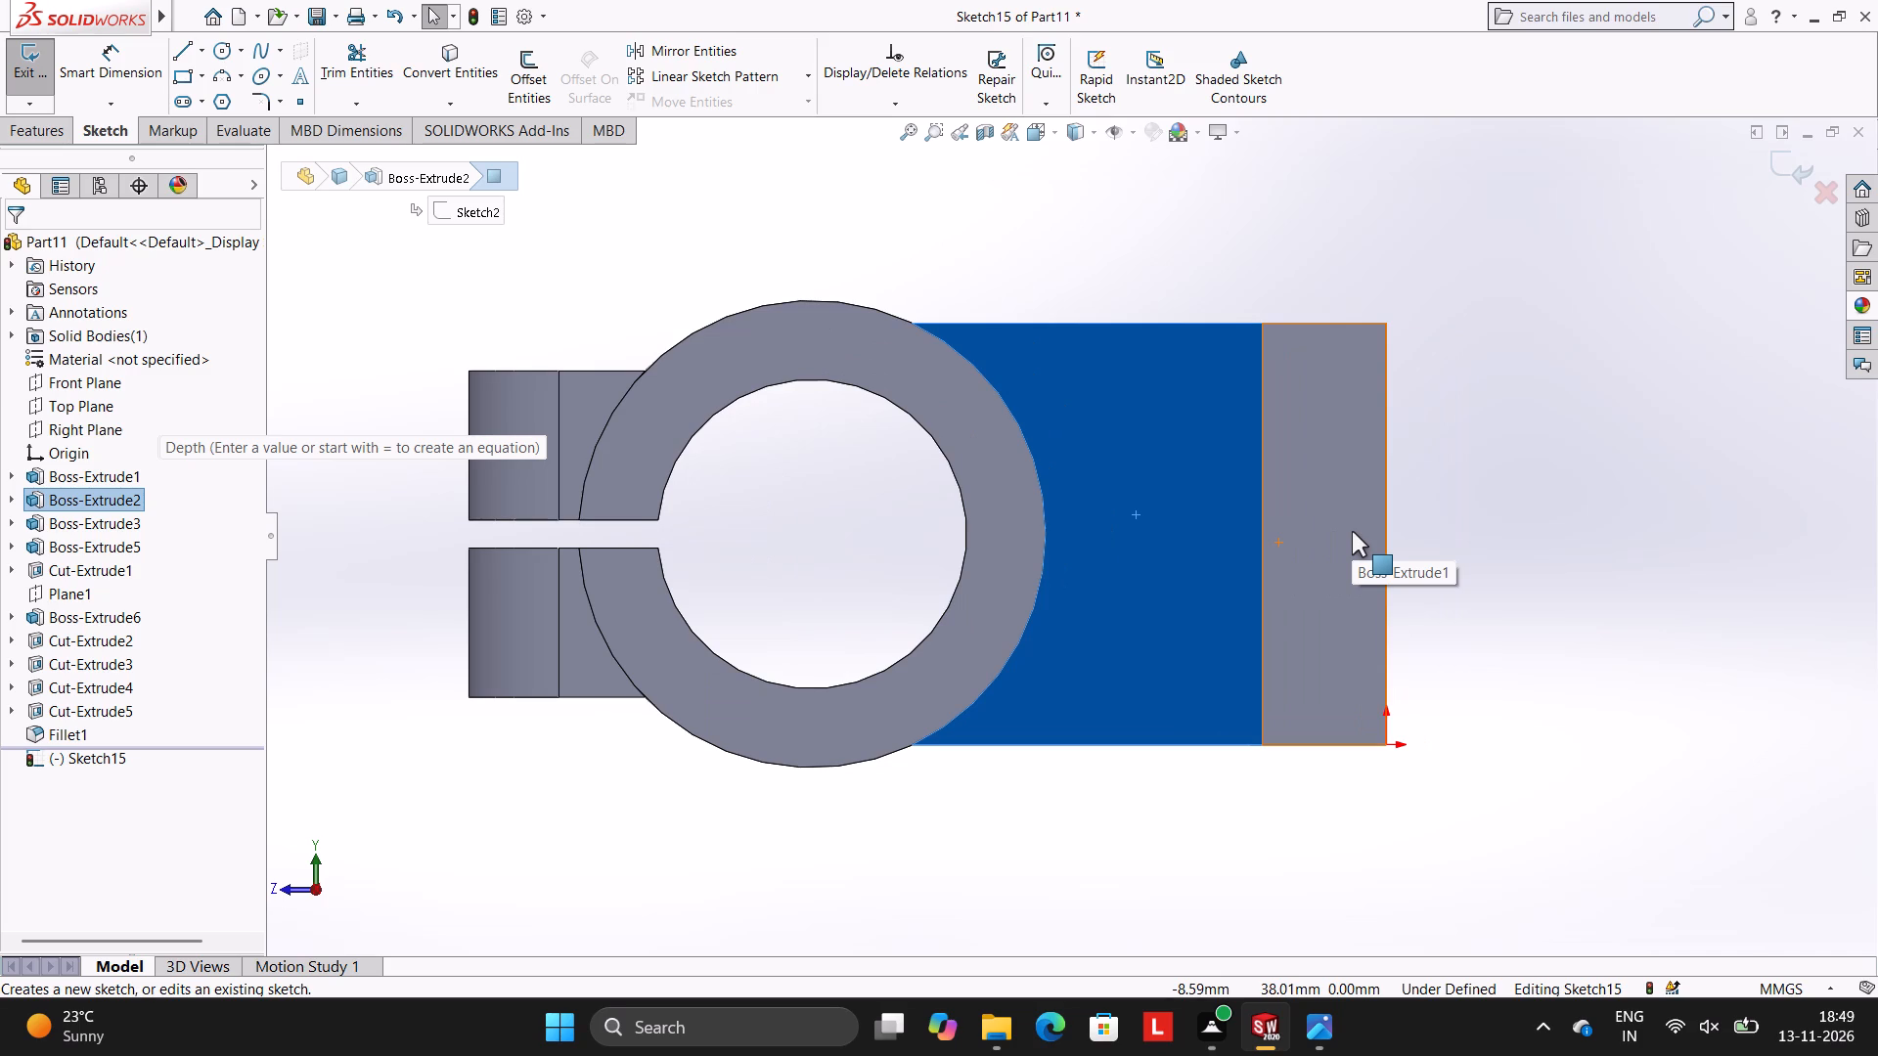
left_click(176, 53)
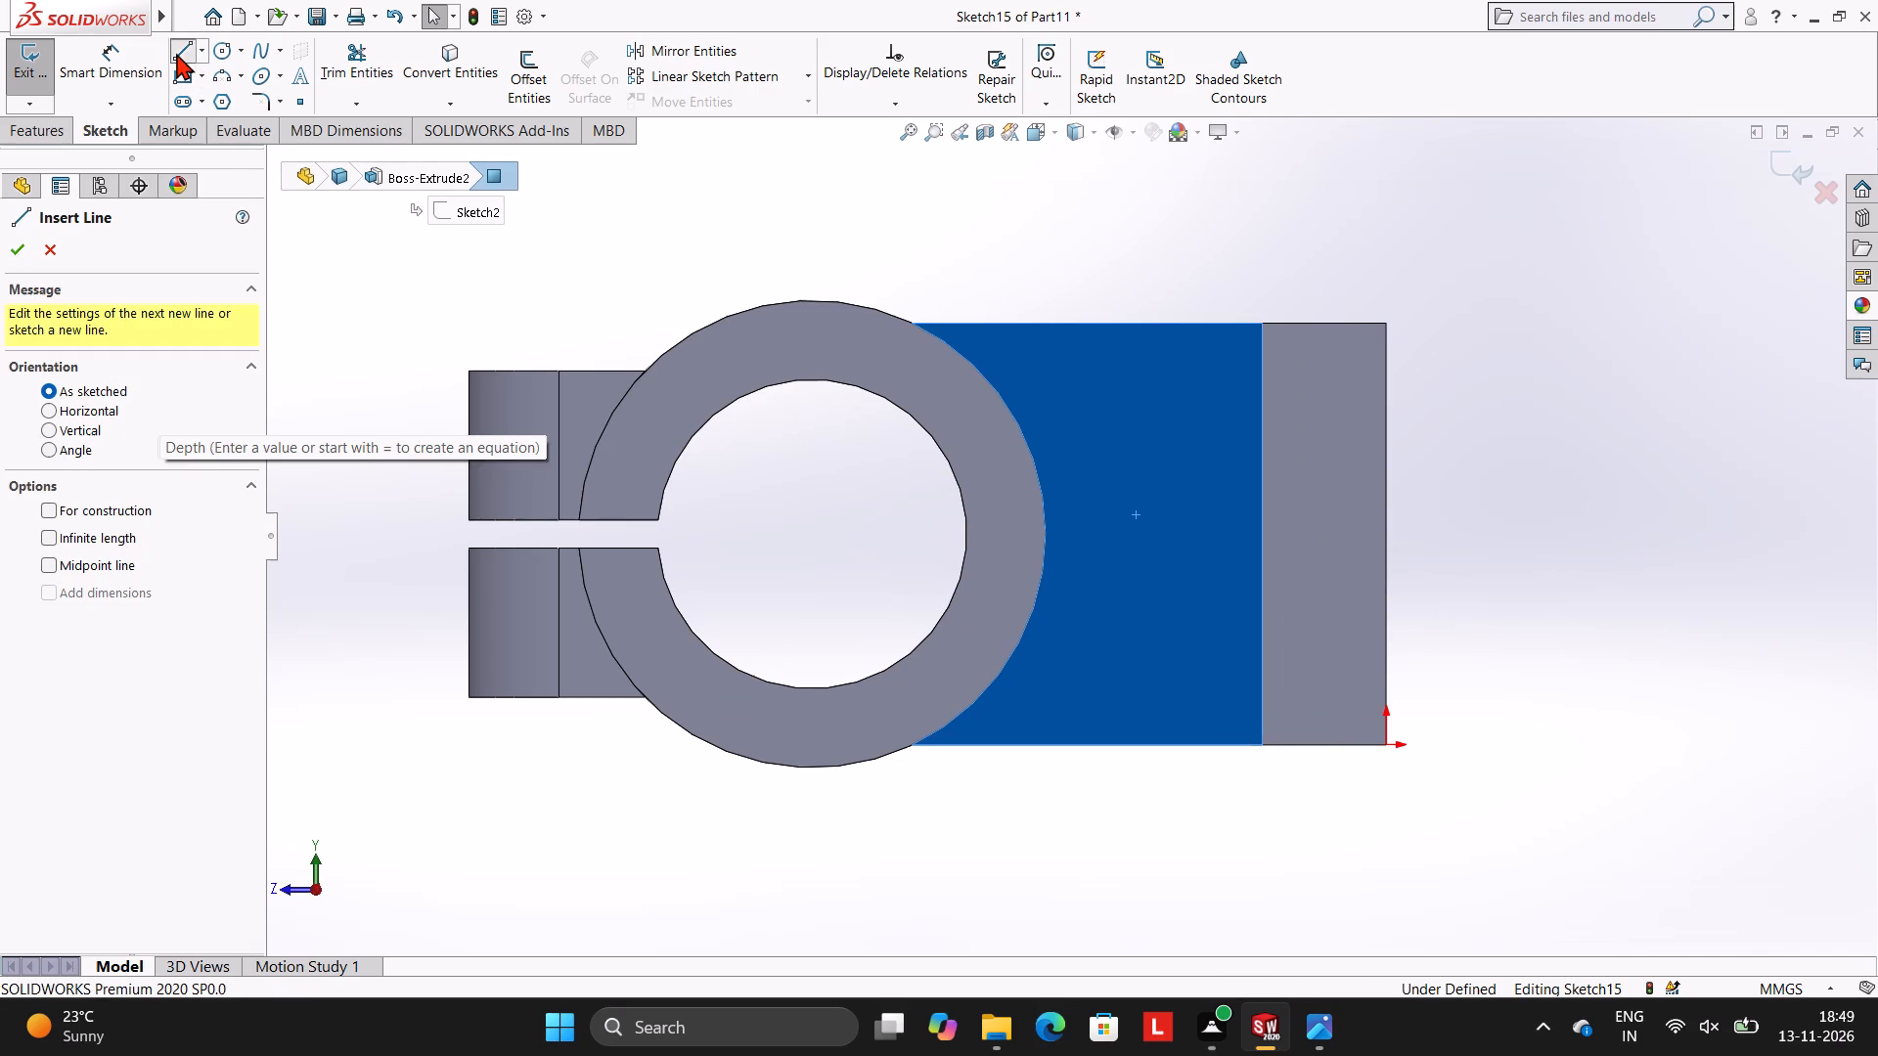
scroll(1292, 463, "down", 3)
scroll(1286, 508, "up", 2)
key("Escape")
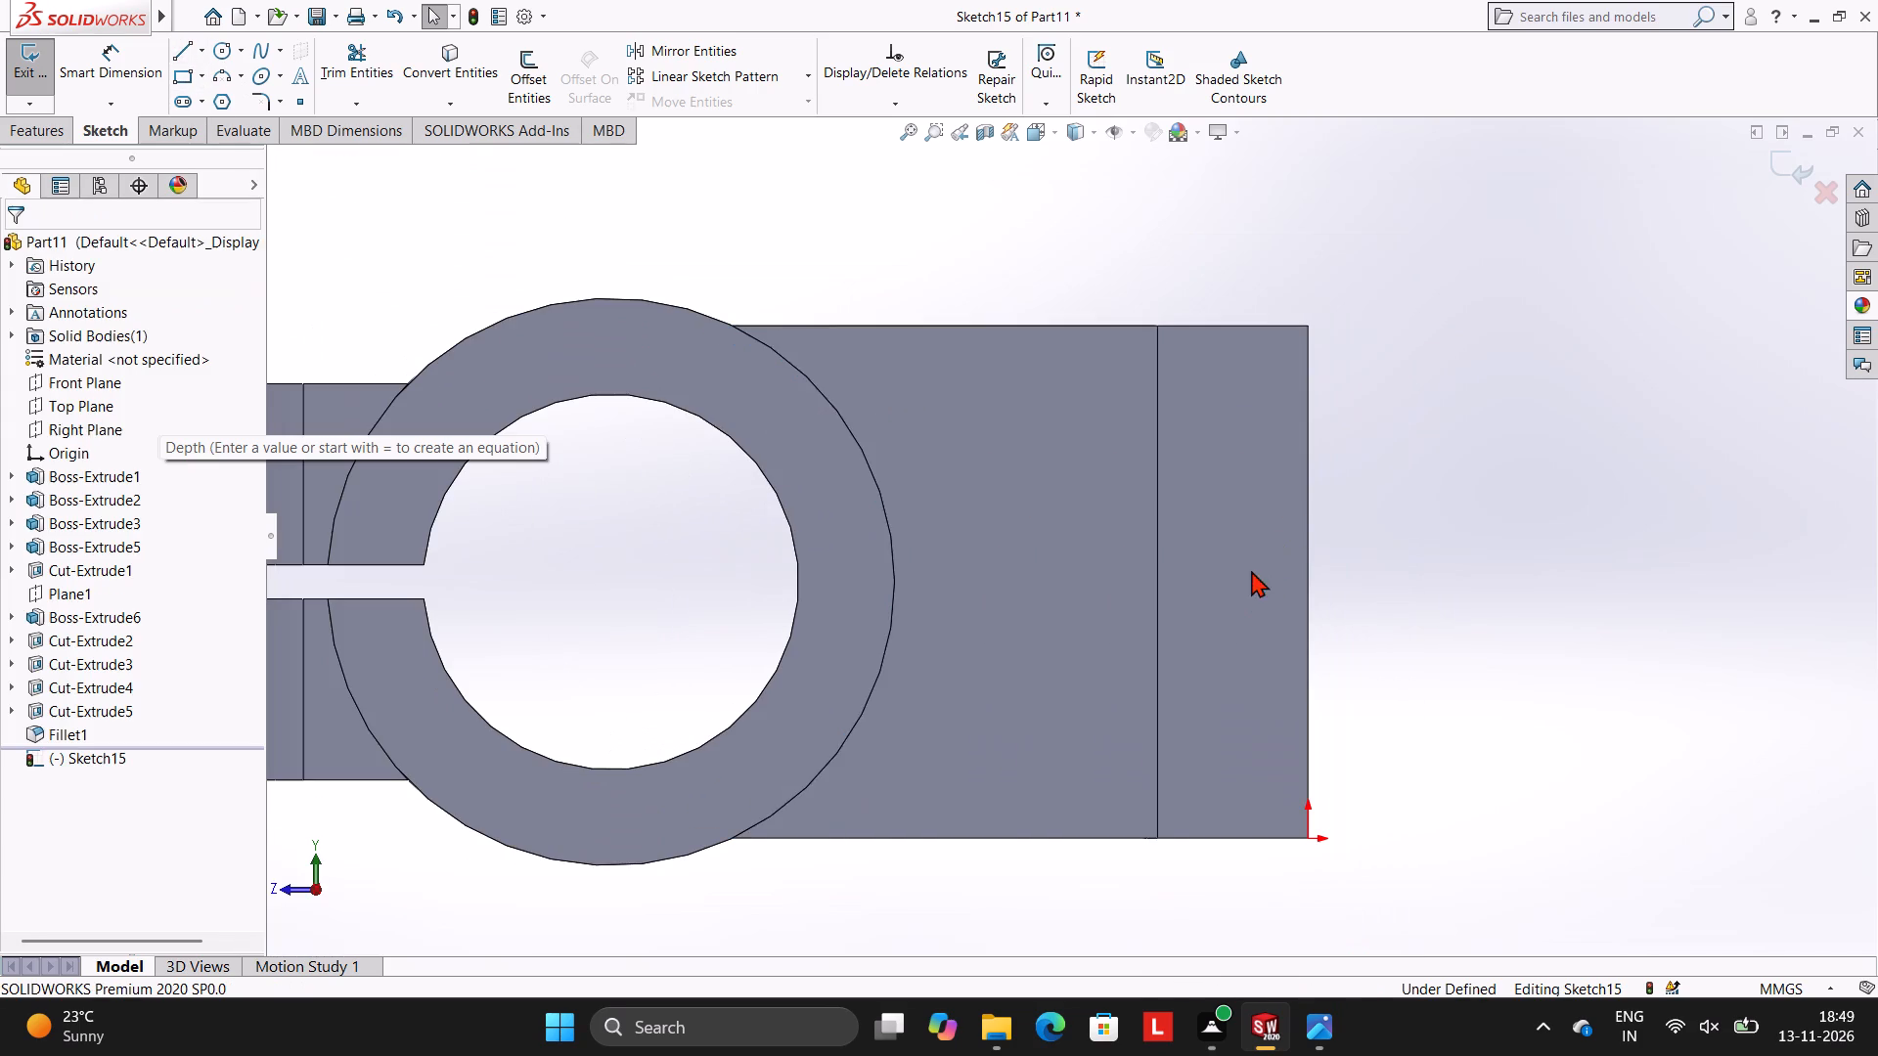
key("Escape")
left_click(186, 55)
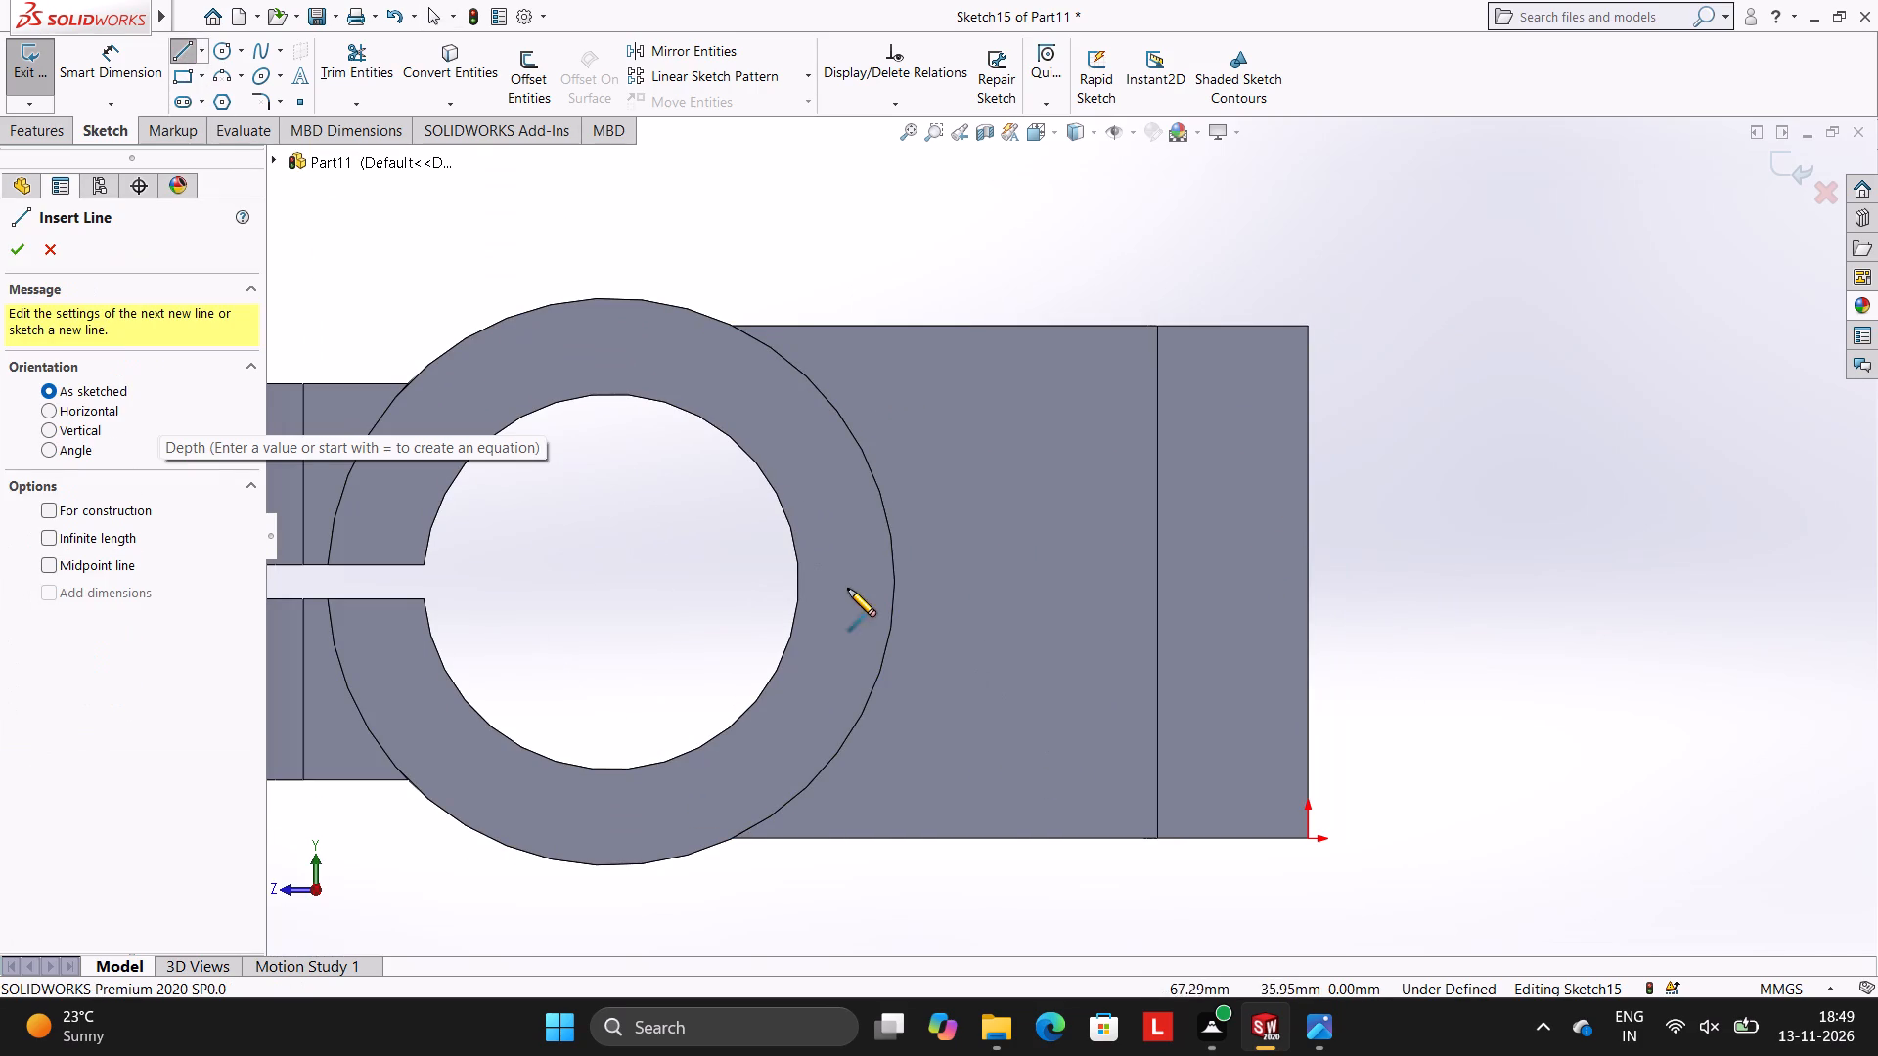
left_click(895, 583)
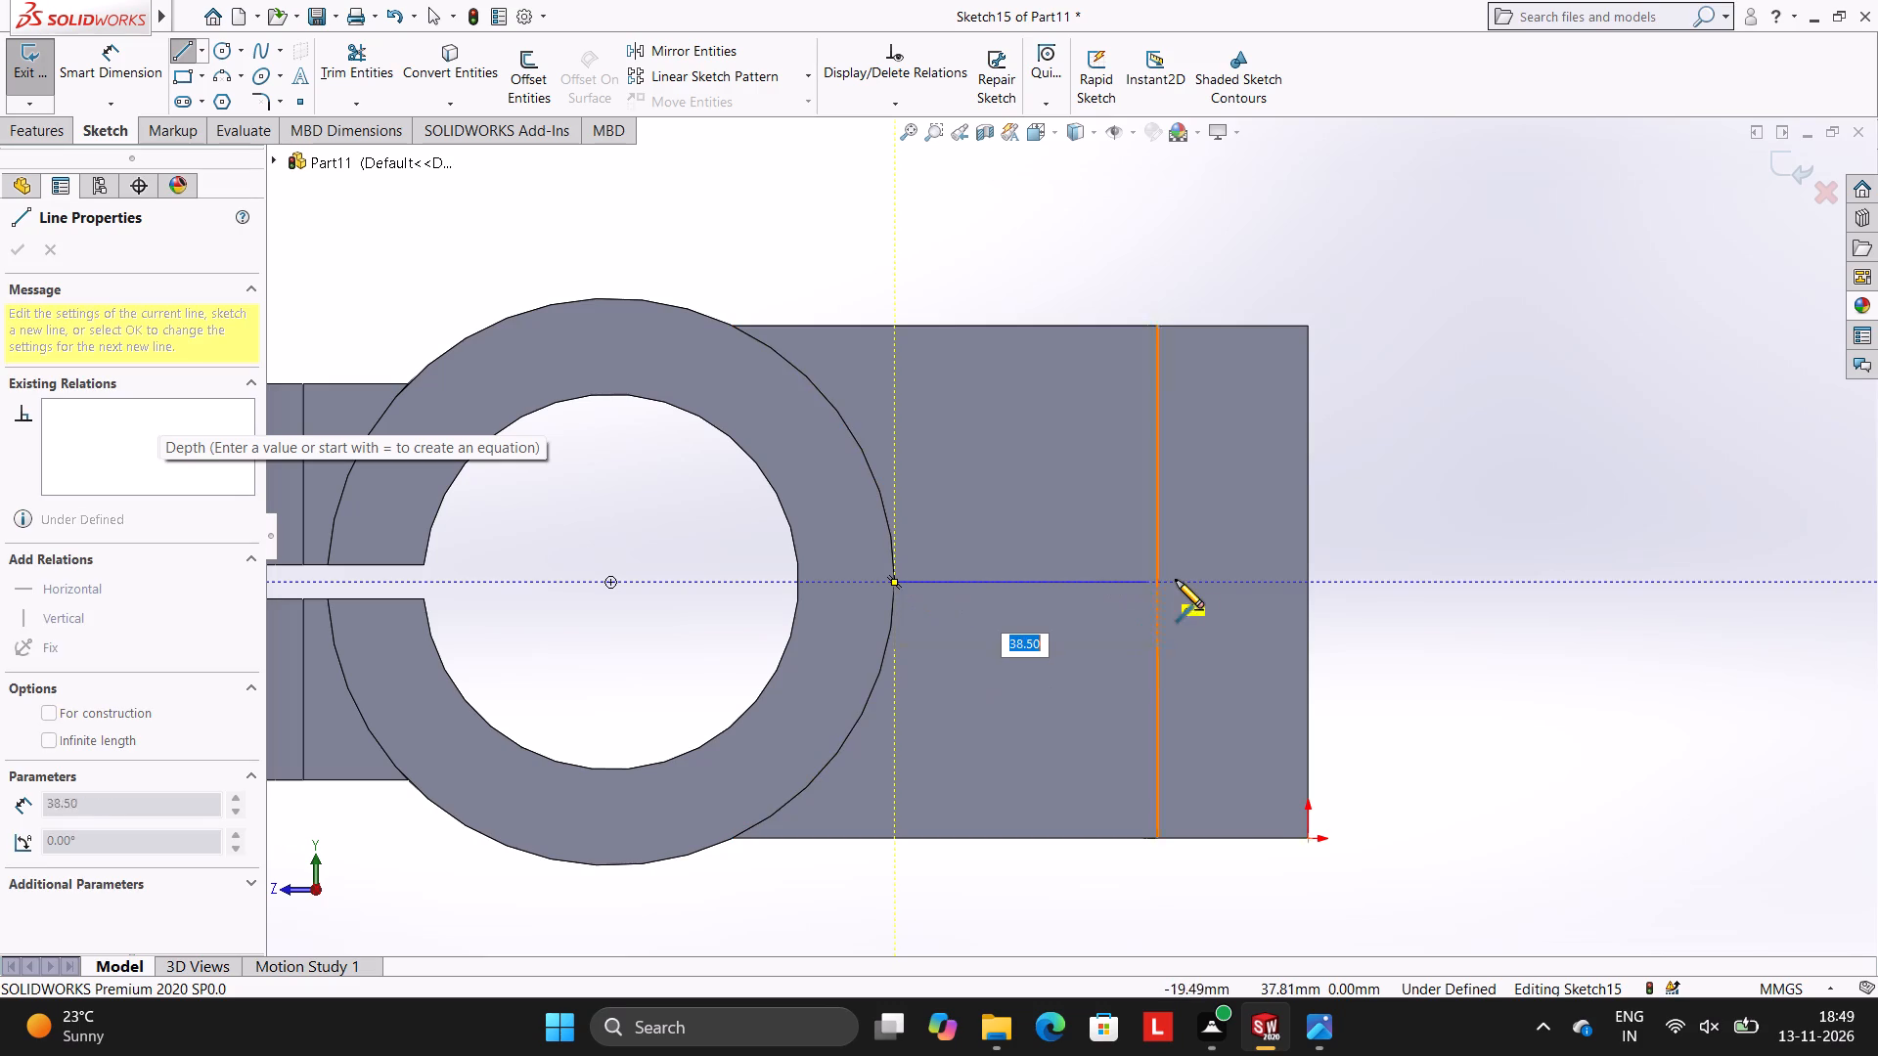
left_click(1156, 583)
key("Escape")
key("Escape")
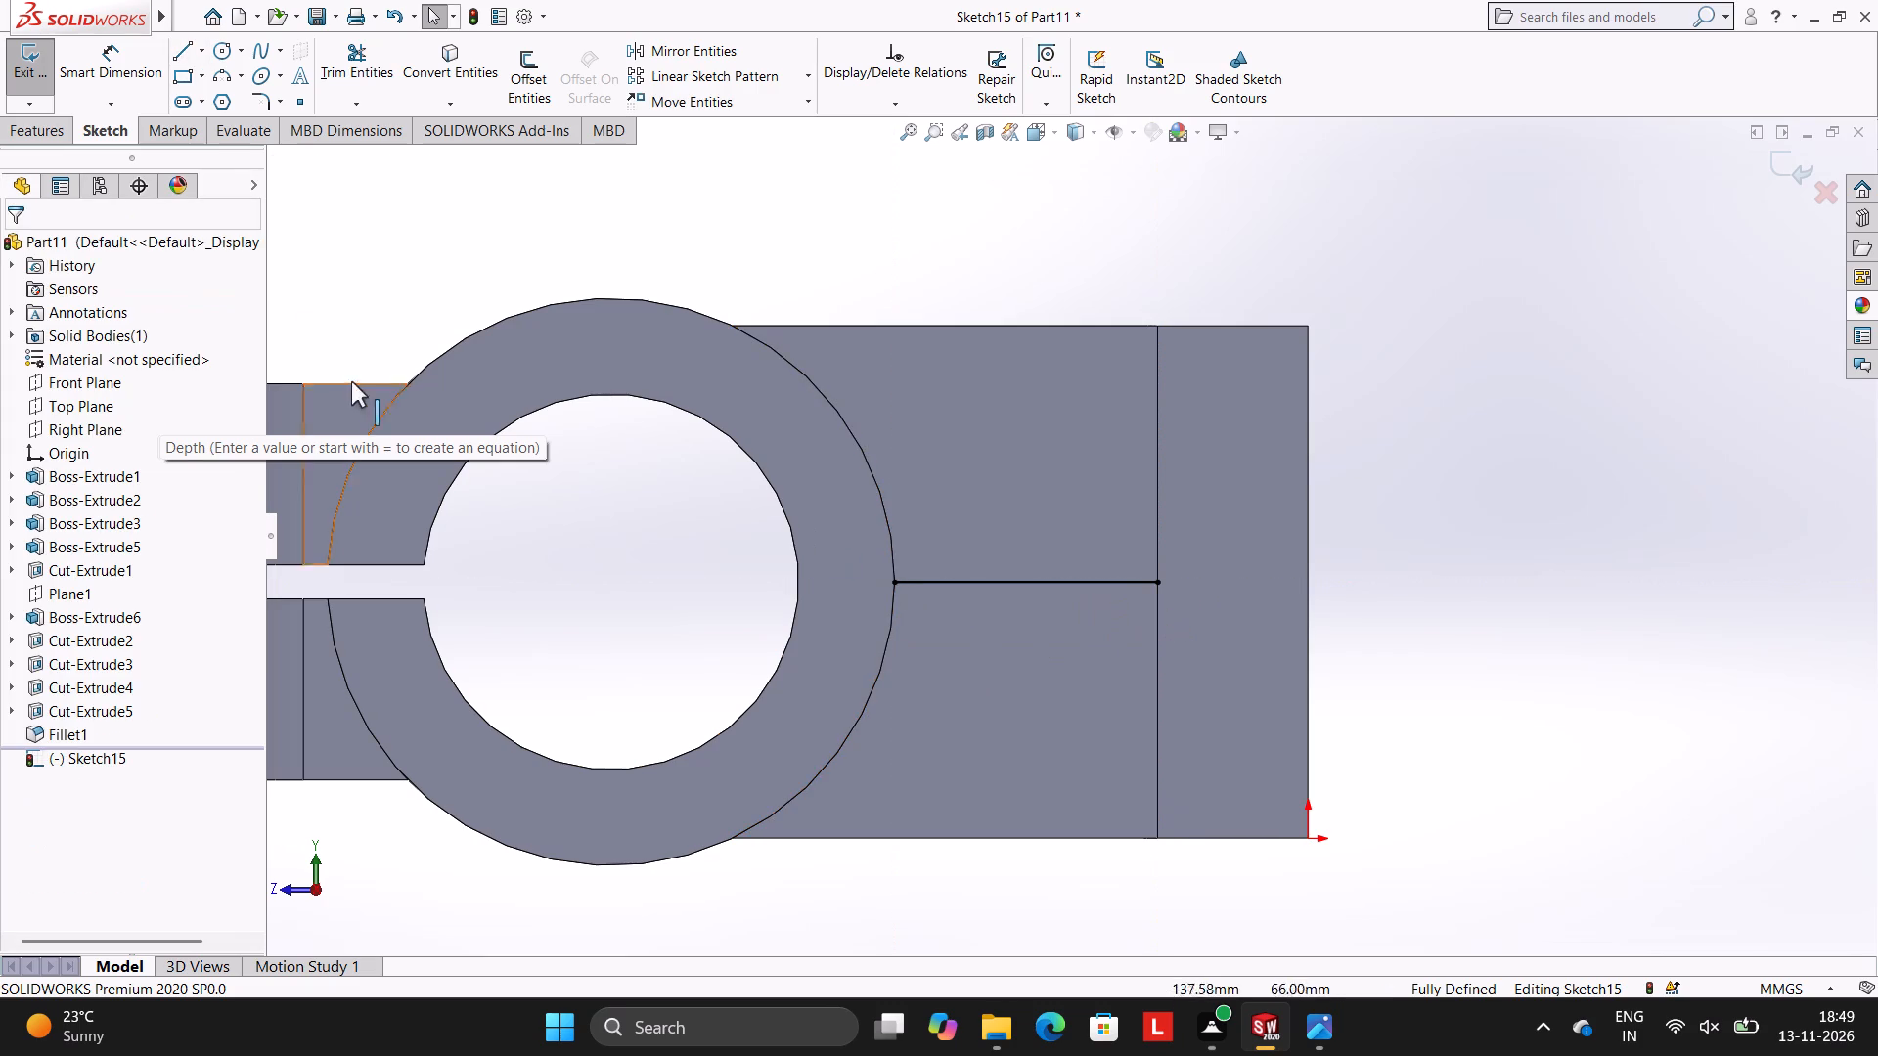
From the centre line's midpoint, draw two perpendicular 24 mm lines in opposite directions towards the wall's upper and lower edges.
left_click(188, 43)
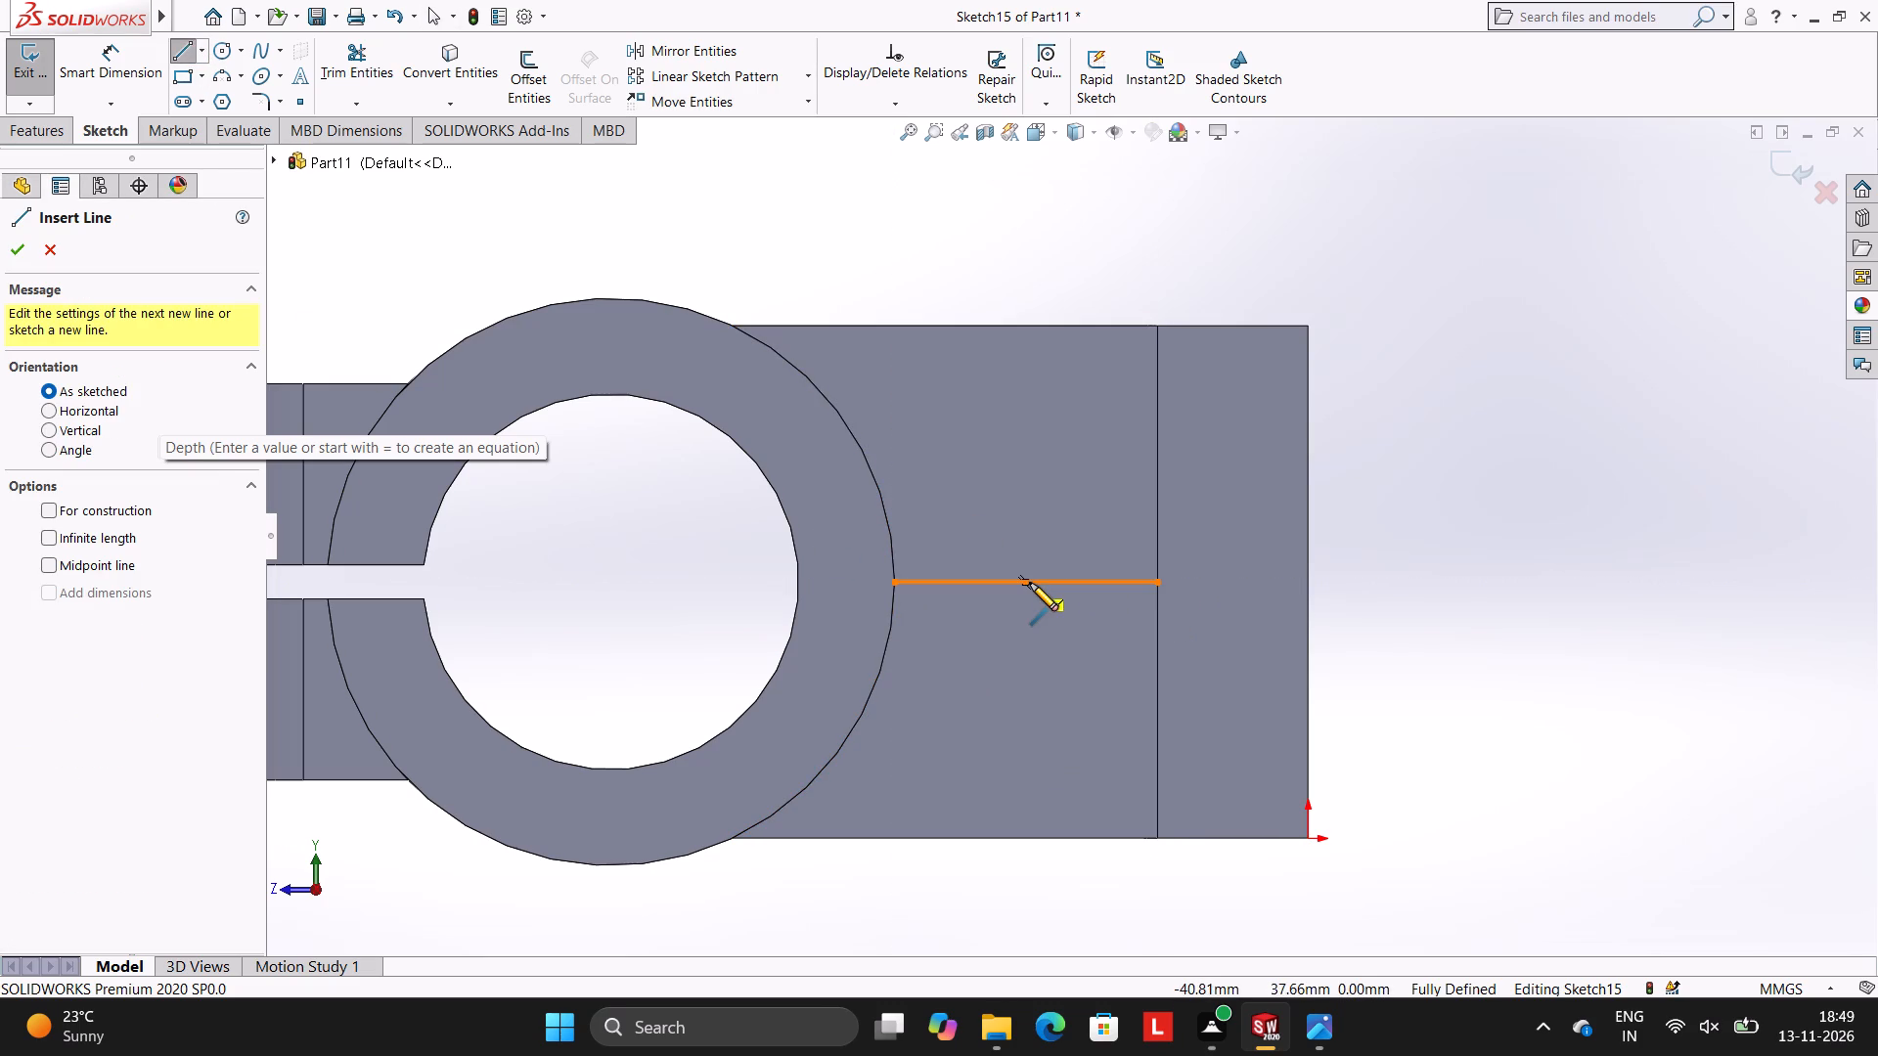
left_click(1023, 585)
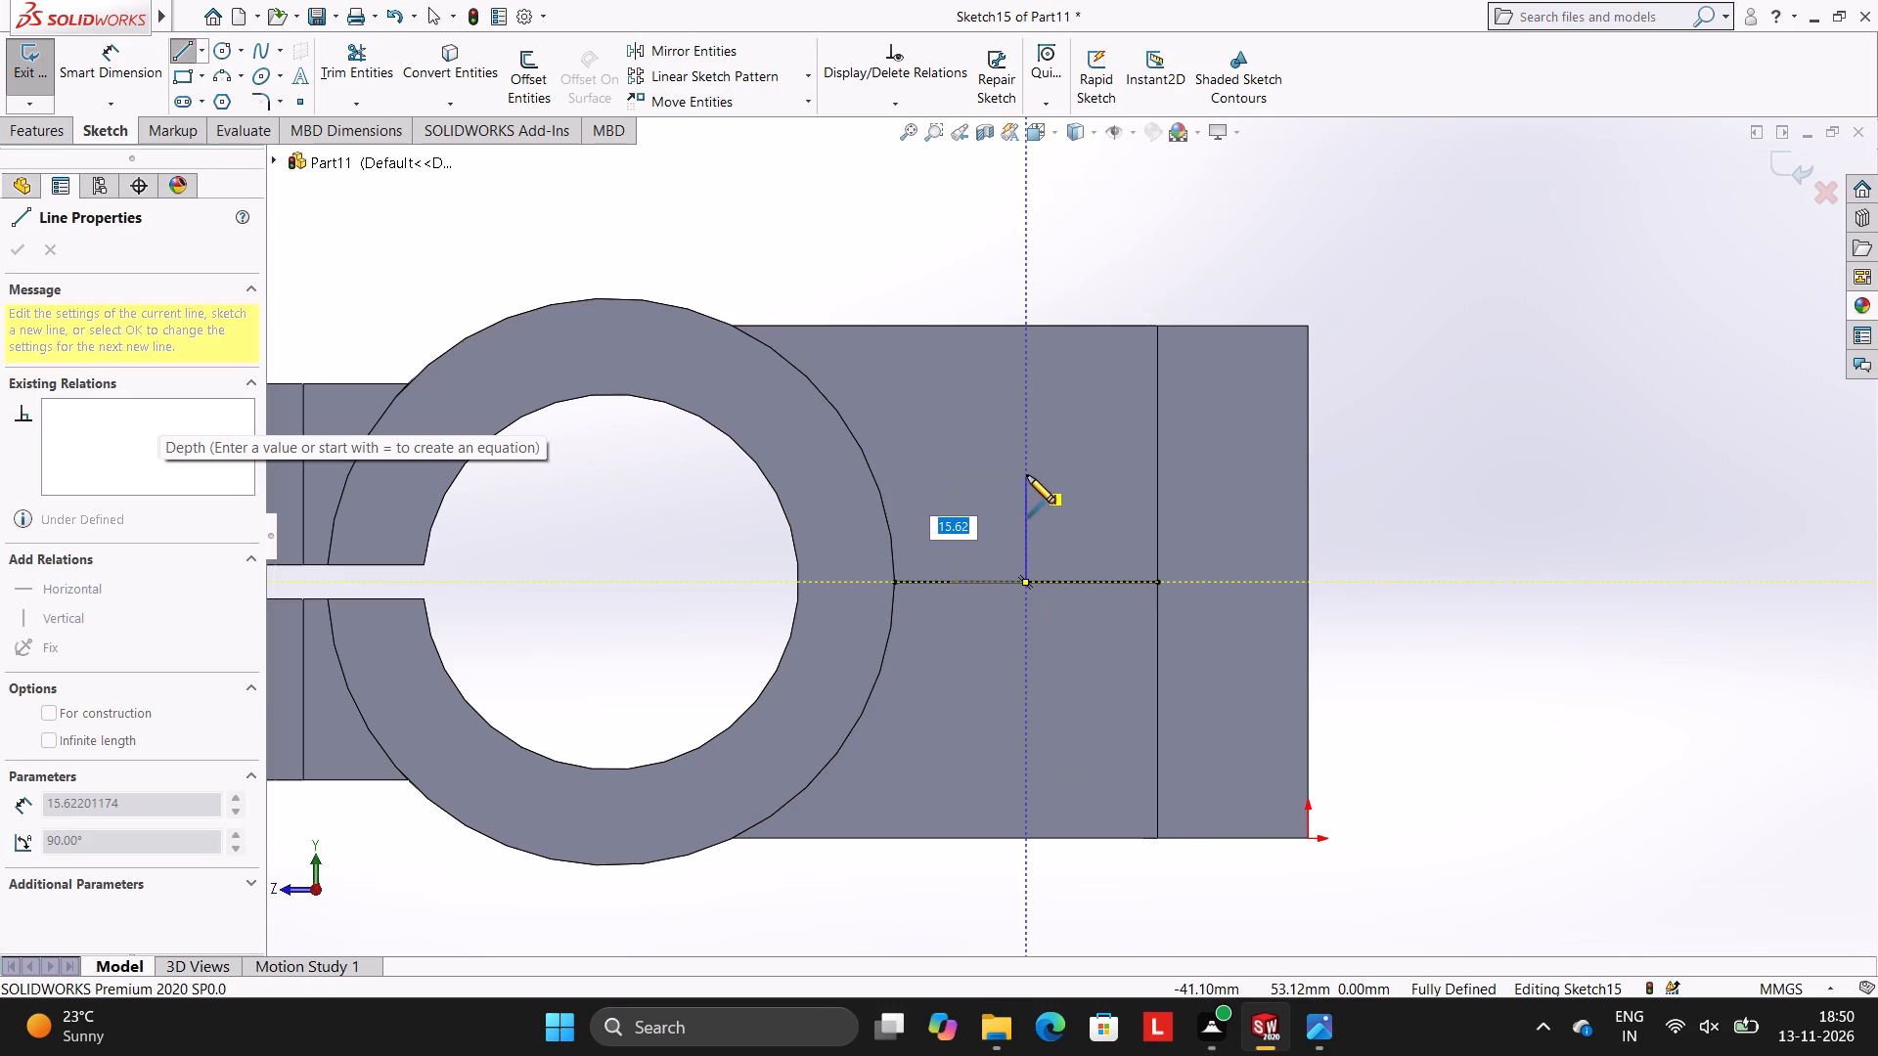
type("24")
key("Return")
key("Escape")
key("Escape")
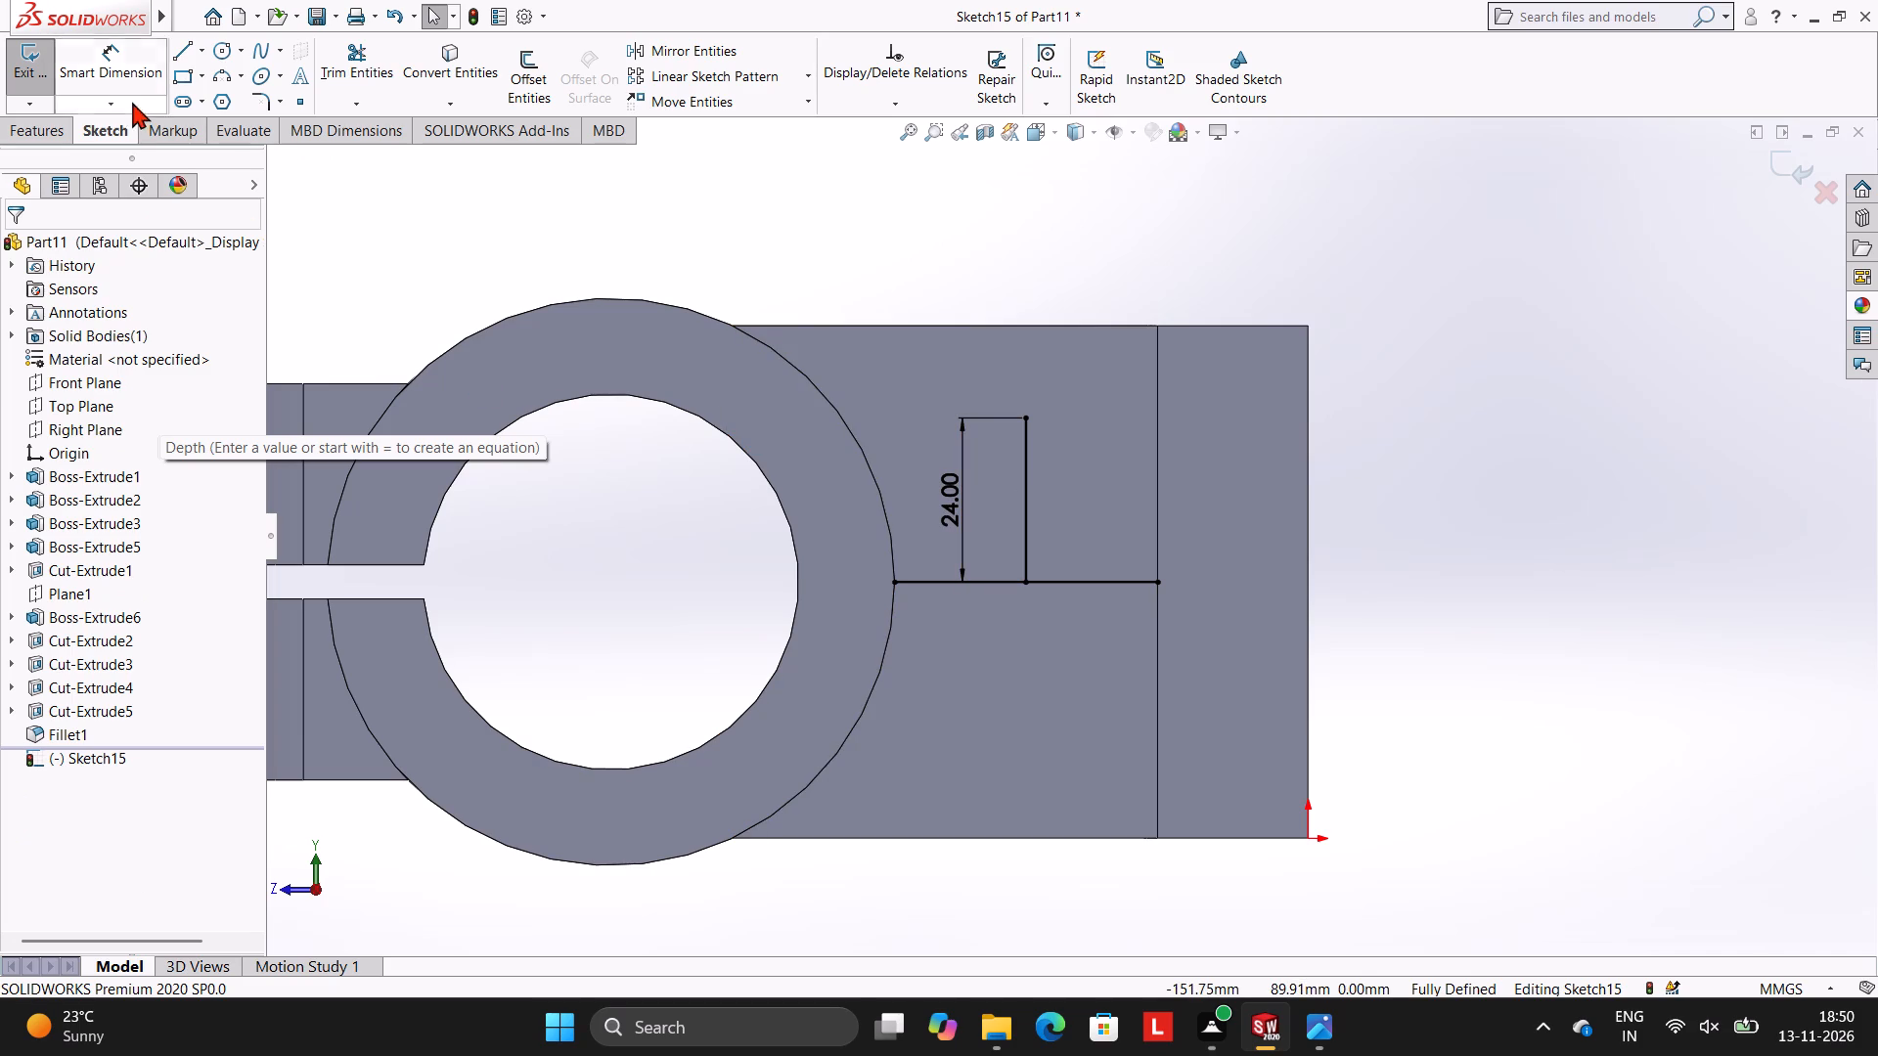
left_click(171, 56)
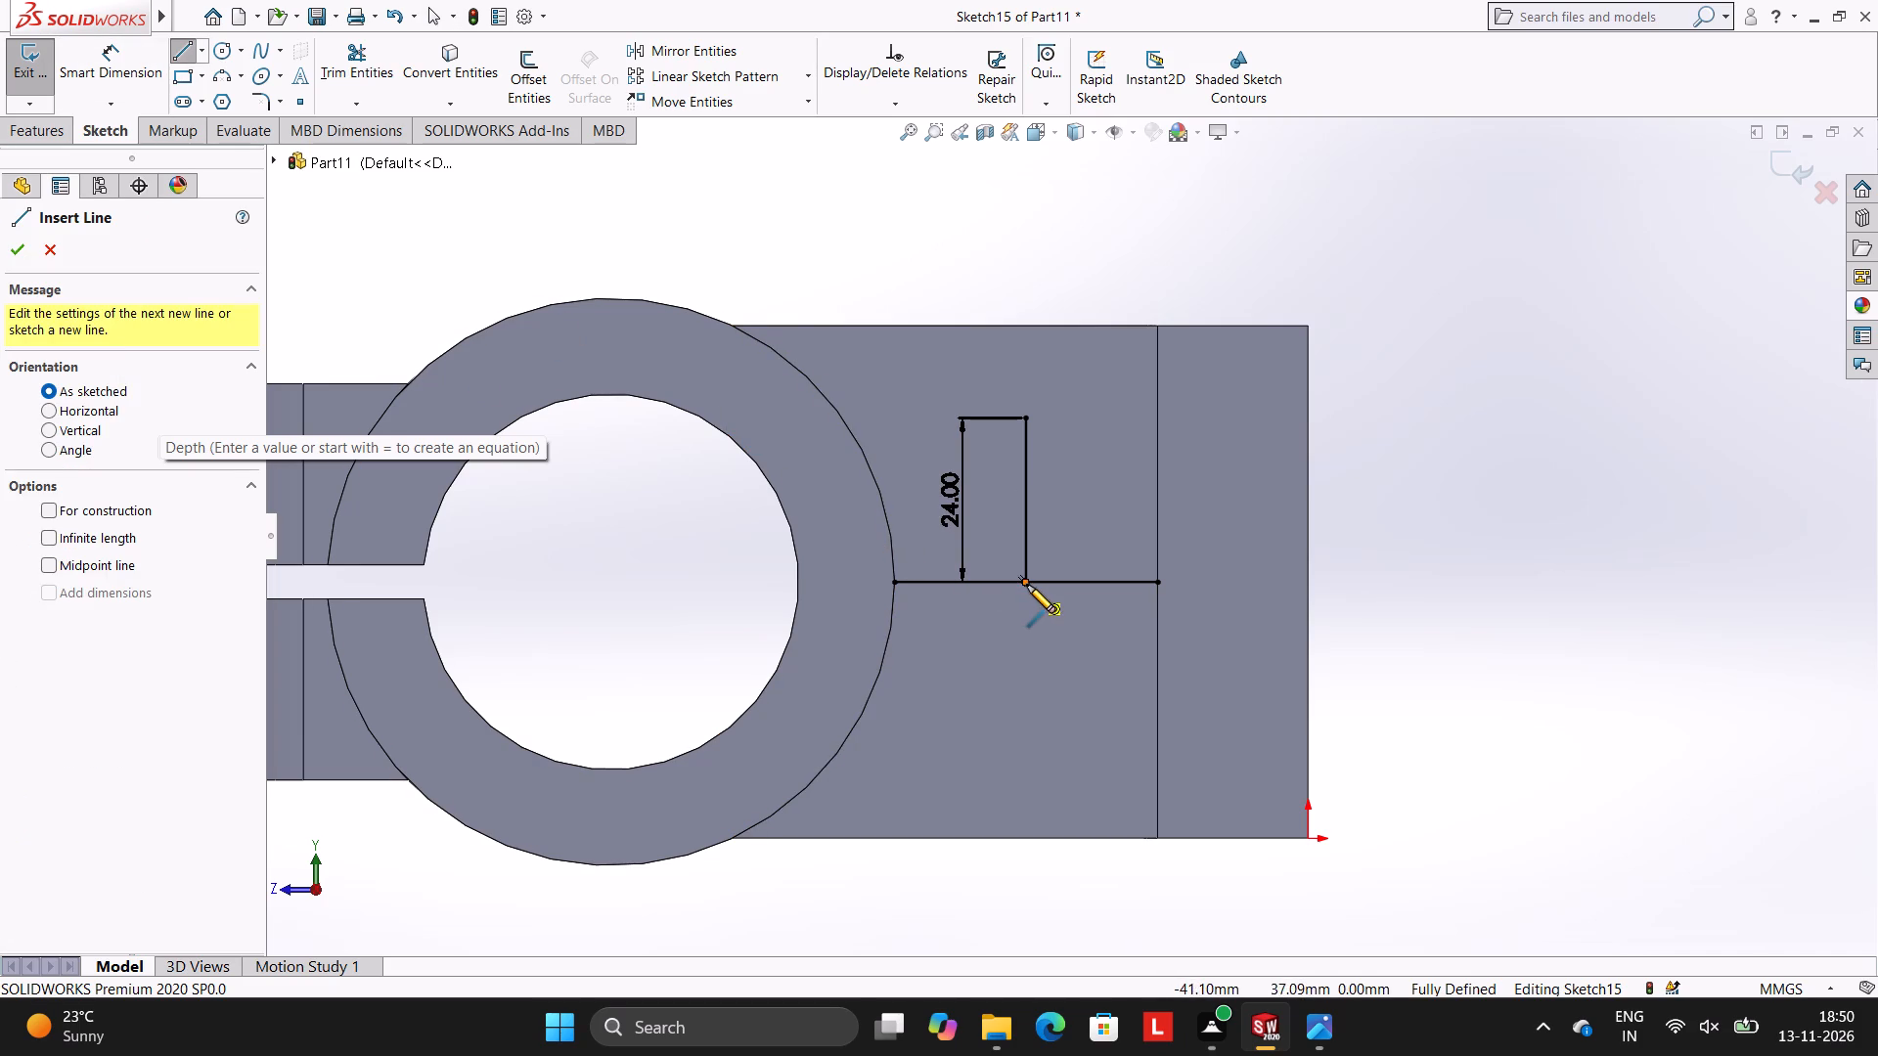
left_click(1027, 585)
type("24")
key("Return")
key("Escape")
key("Escape")
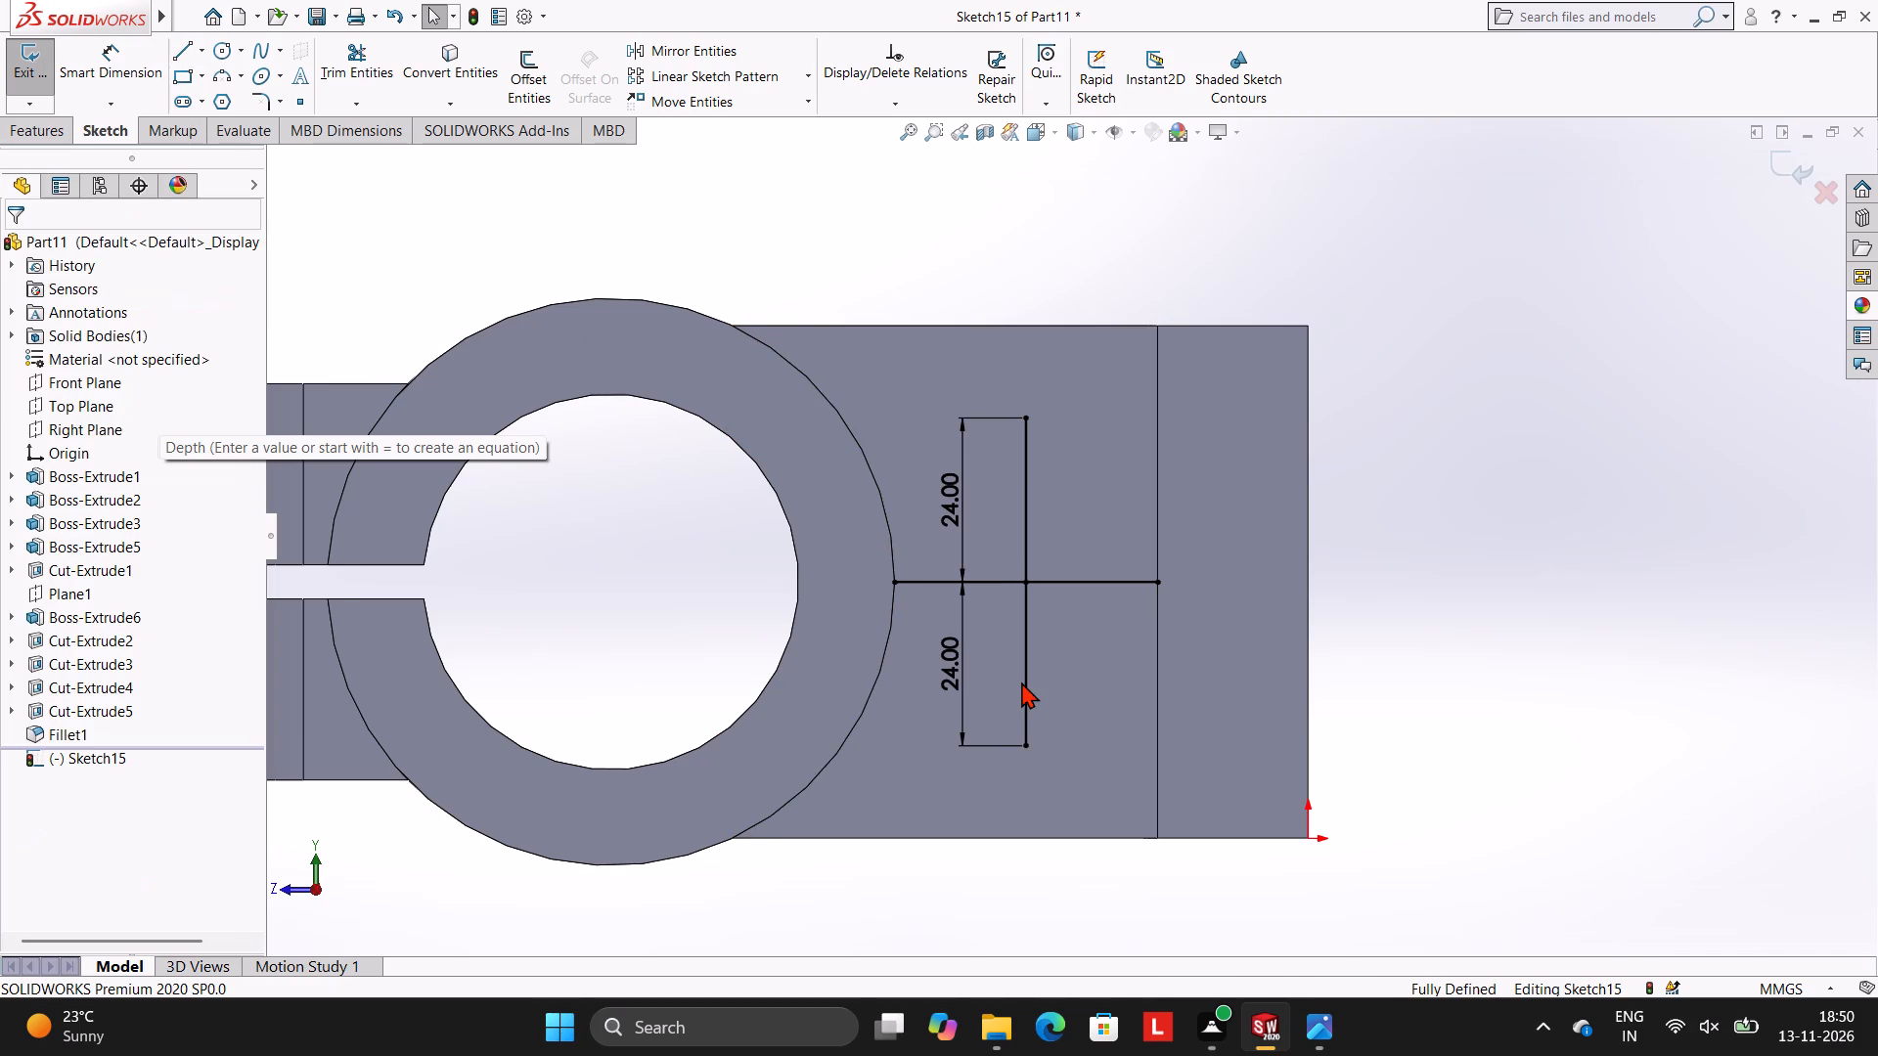
From the upper 24 mm line's end, draw connected lines to the base edge, along it to the wall corner, and along the wall edge to the boss.
scroll(1019, 692, "up", 1)
scroll(955, 485, "up", 2)
scroll(962, 482, "down", 2)
scroll(1140, 577, "down", 1)
scroll(1136, 600, "up", 3)
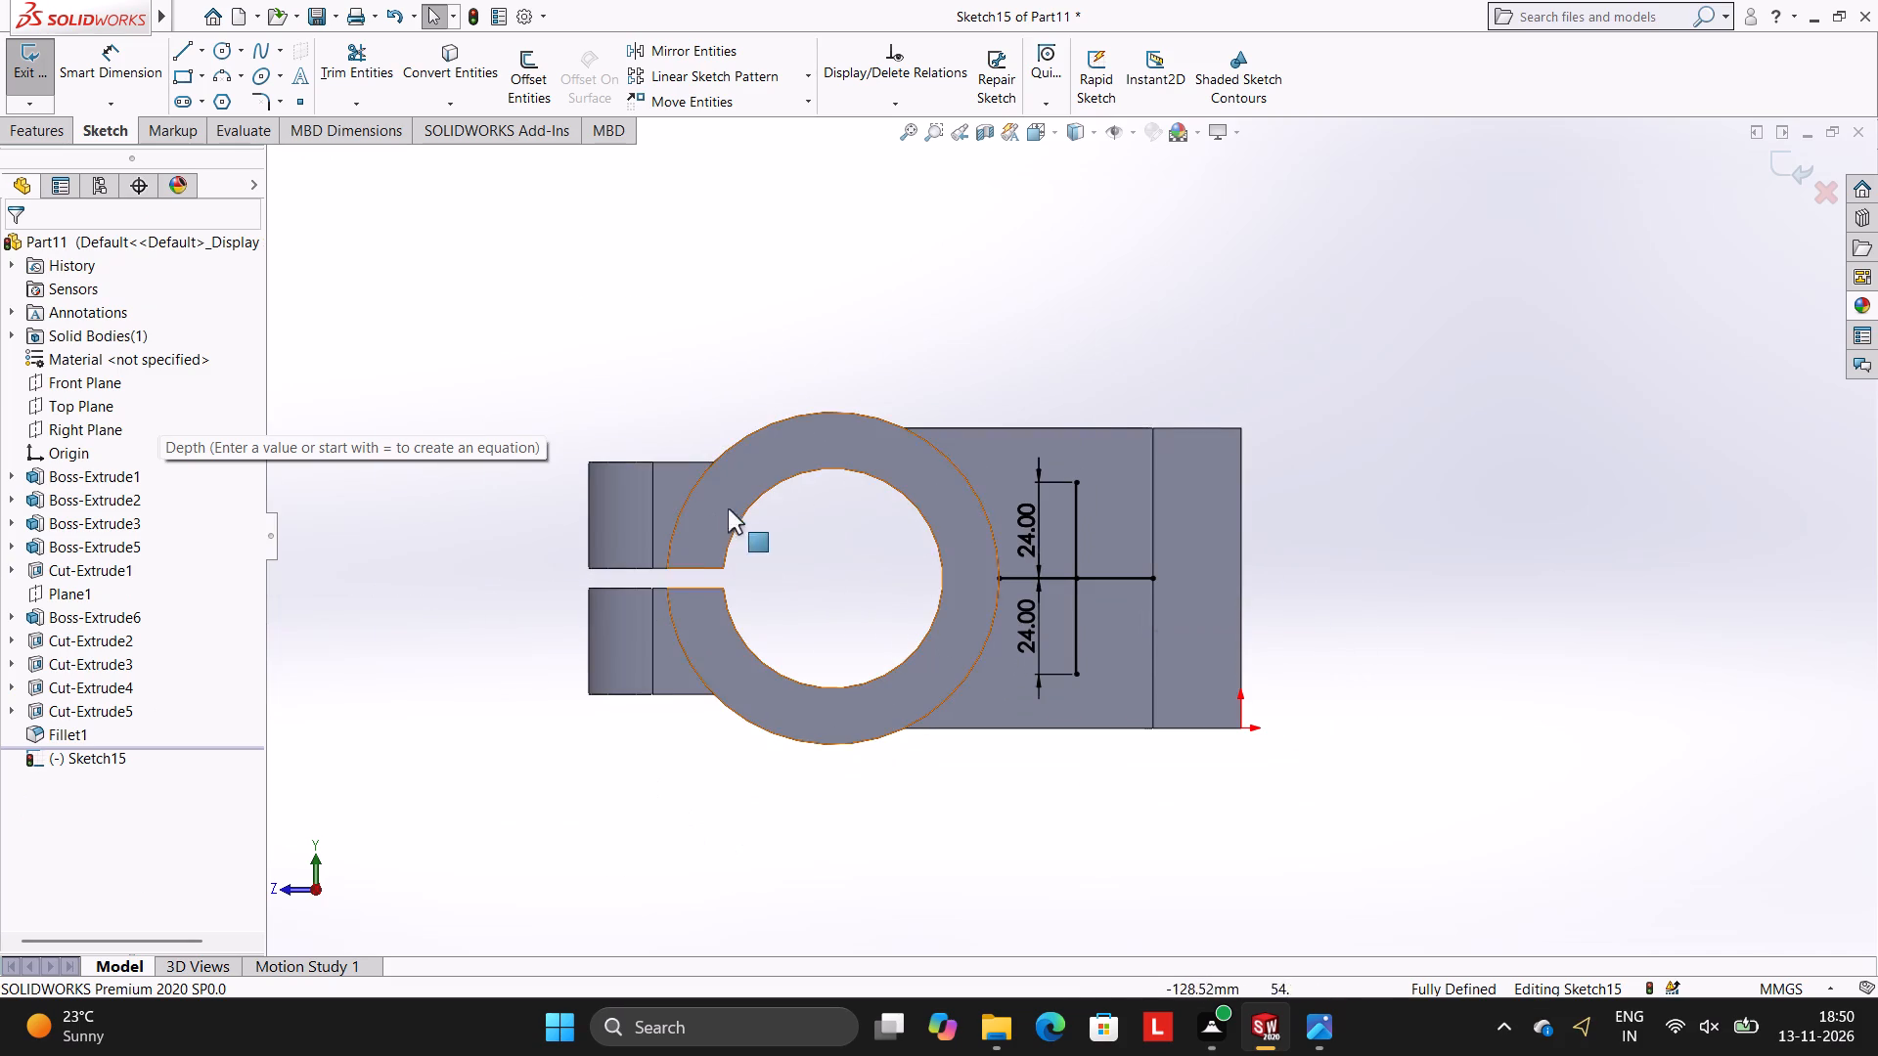
scroll(1152, 581, "down", 1)
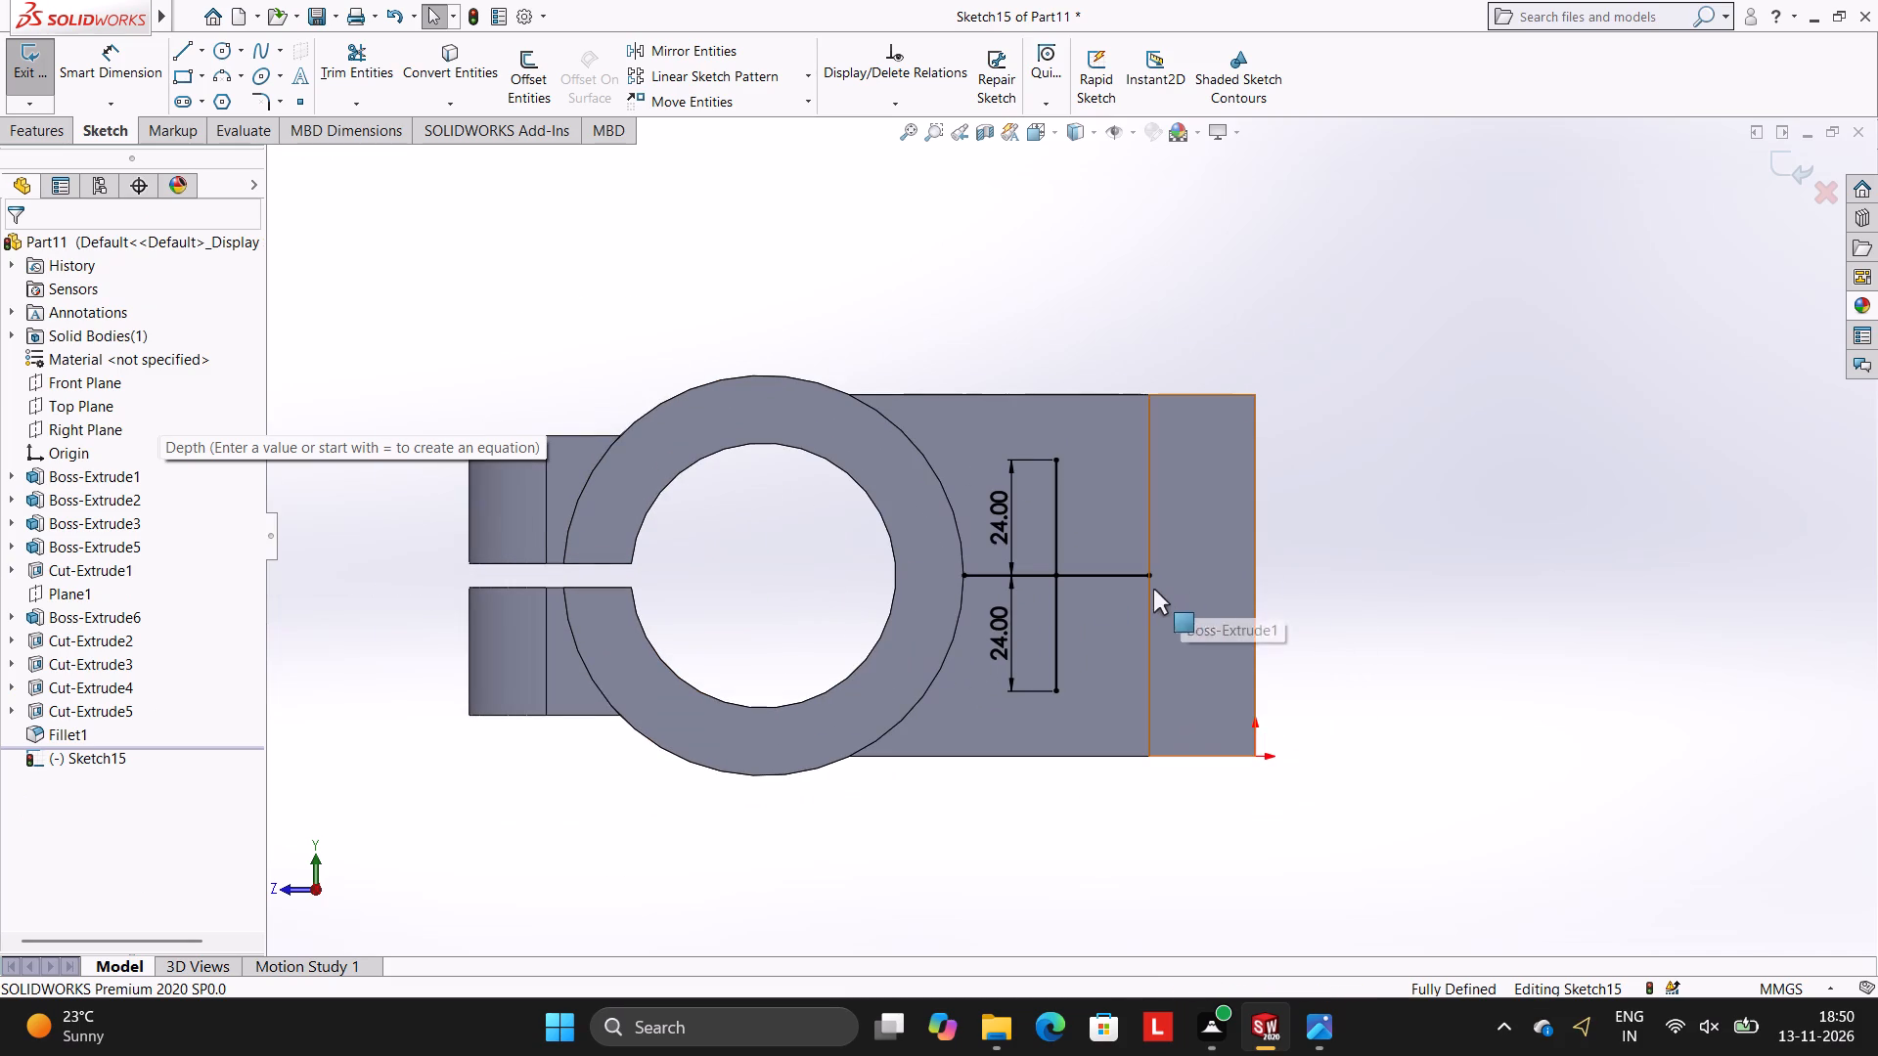
left_click(191, 41)
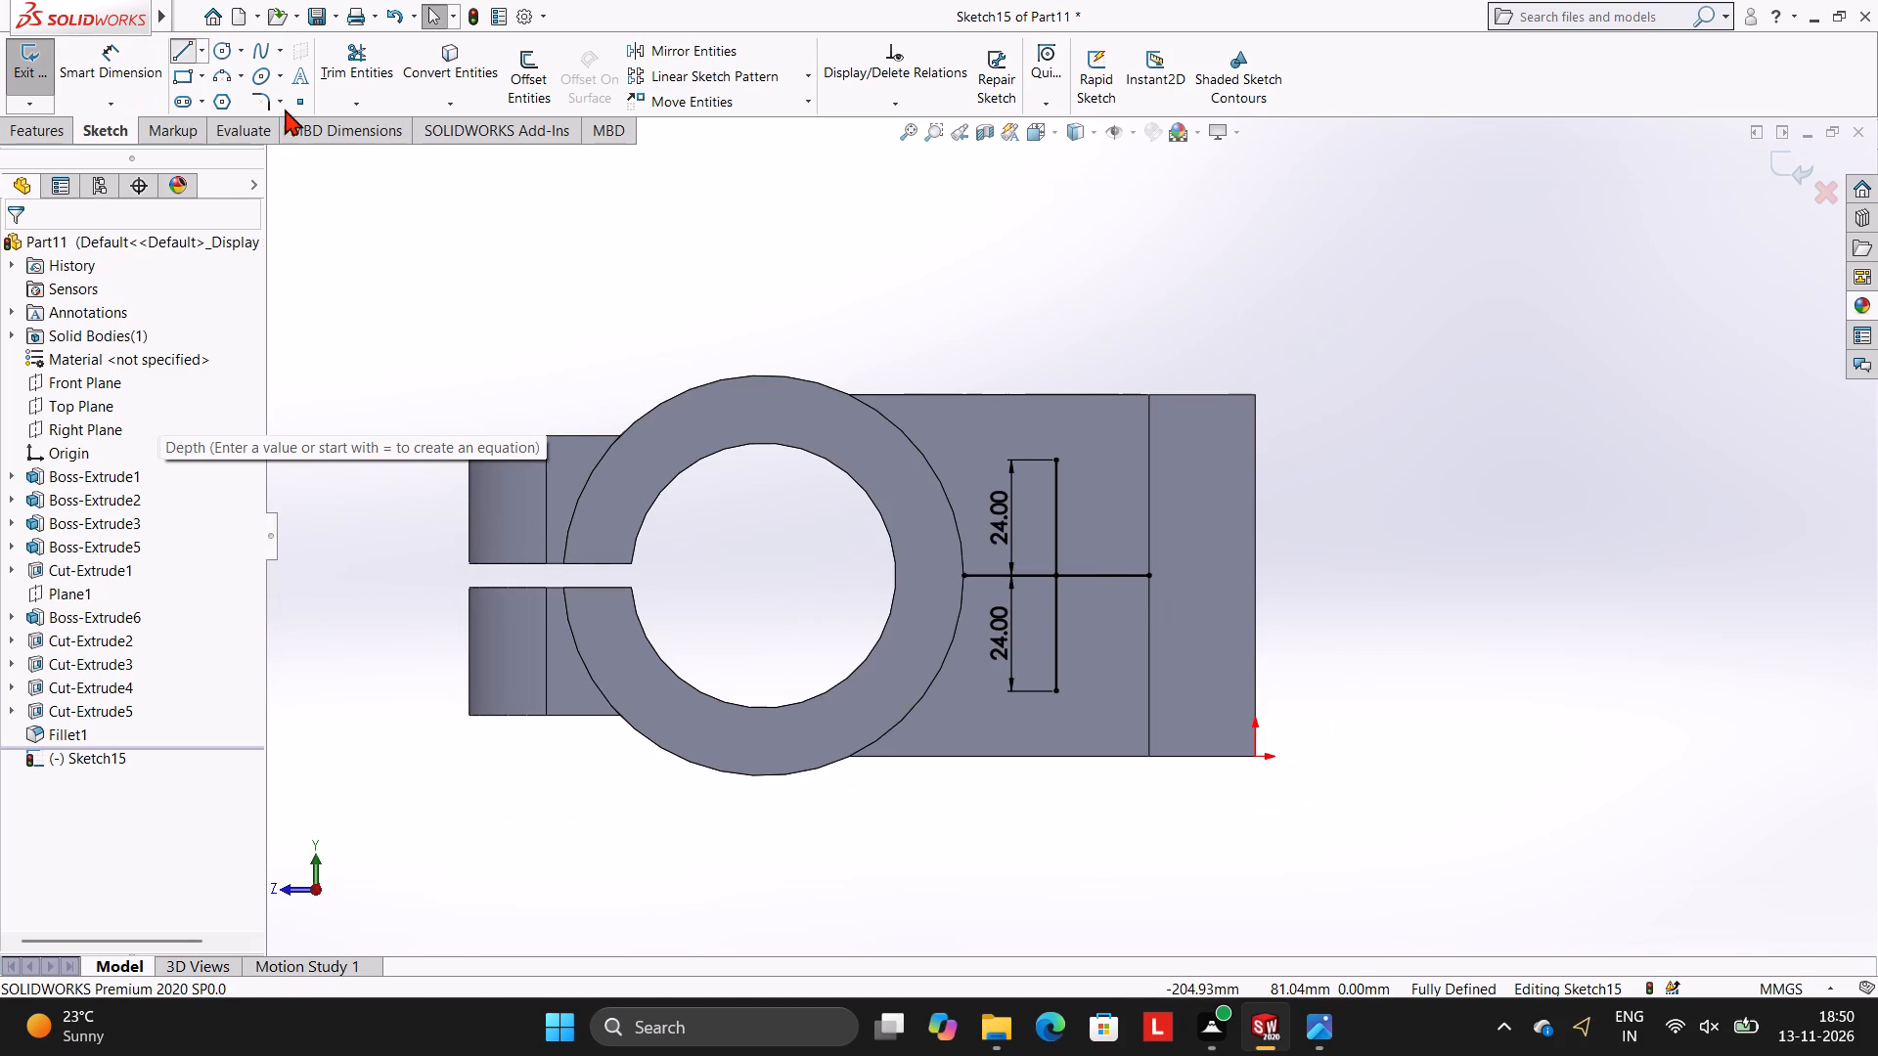
scroll(1100, 583, "down", 2)
left_click(1036, 729)
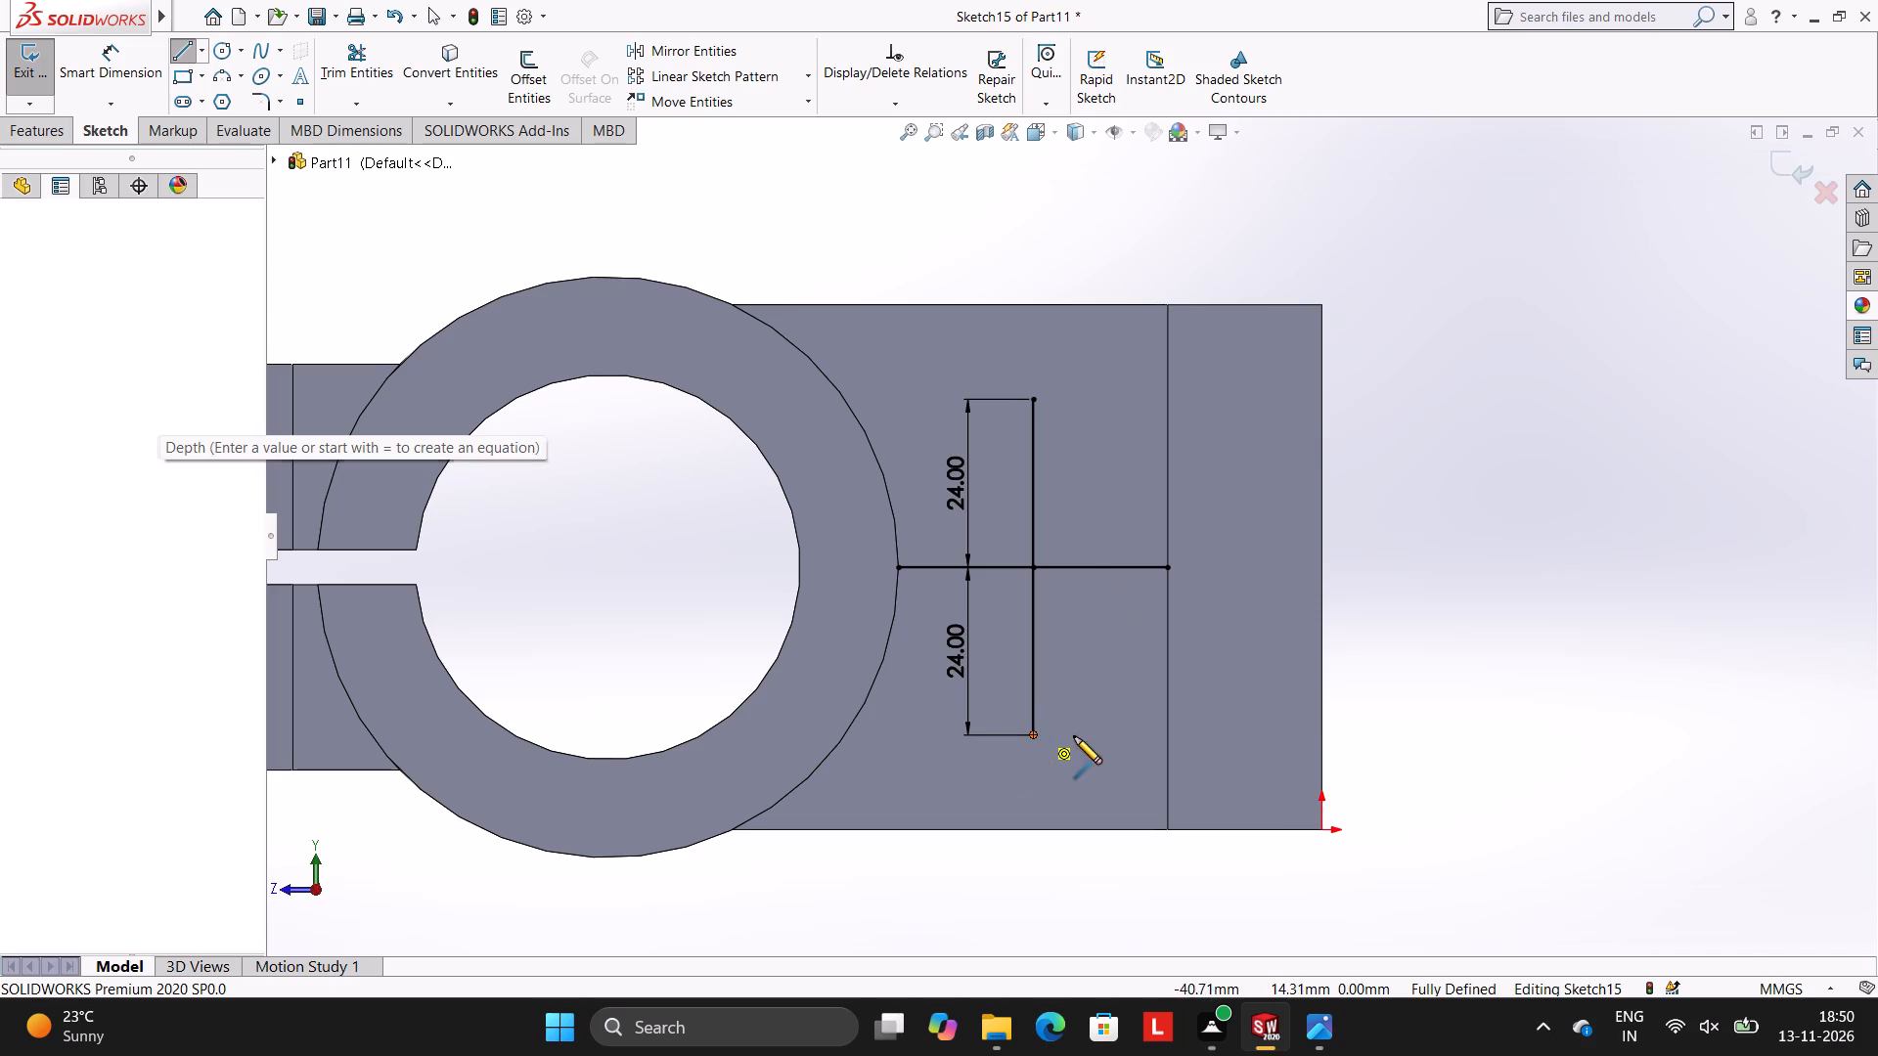
key("Escape")
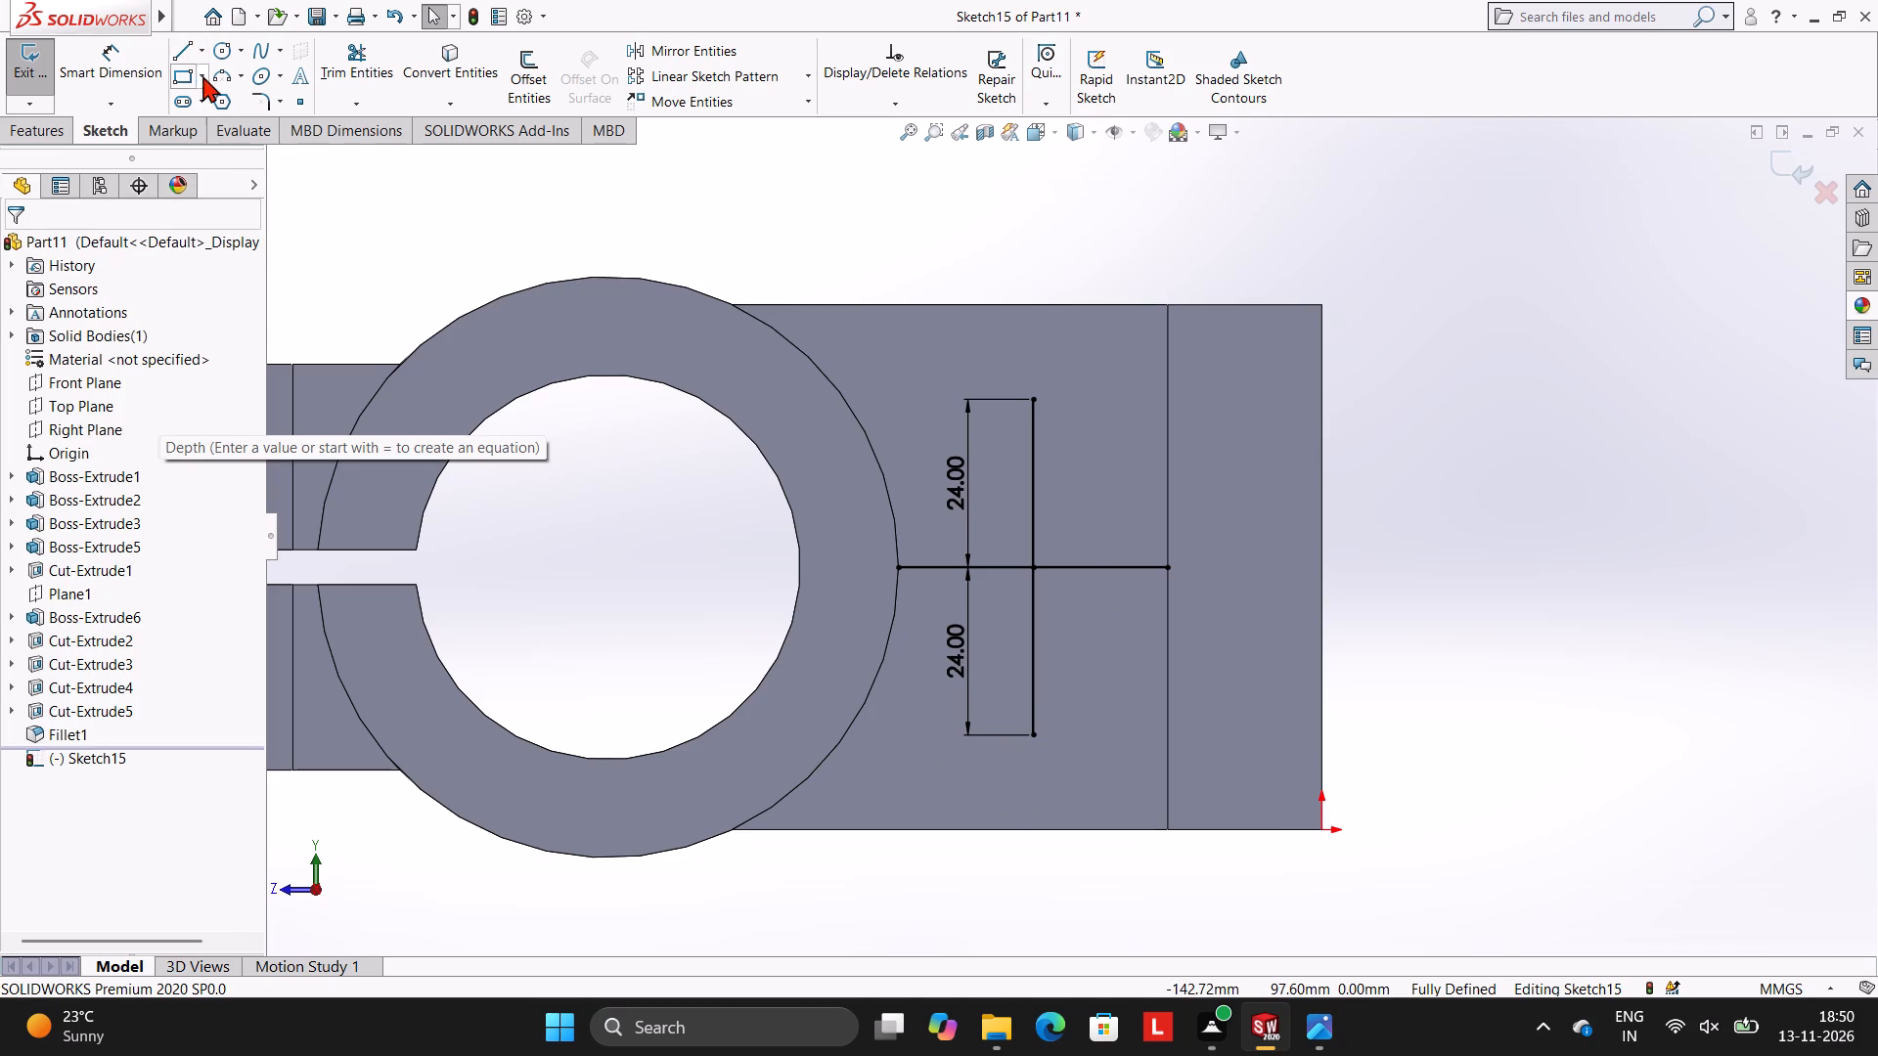
left_click(184, 55)
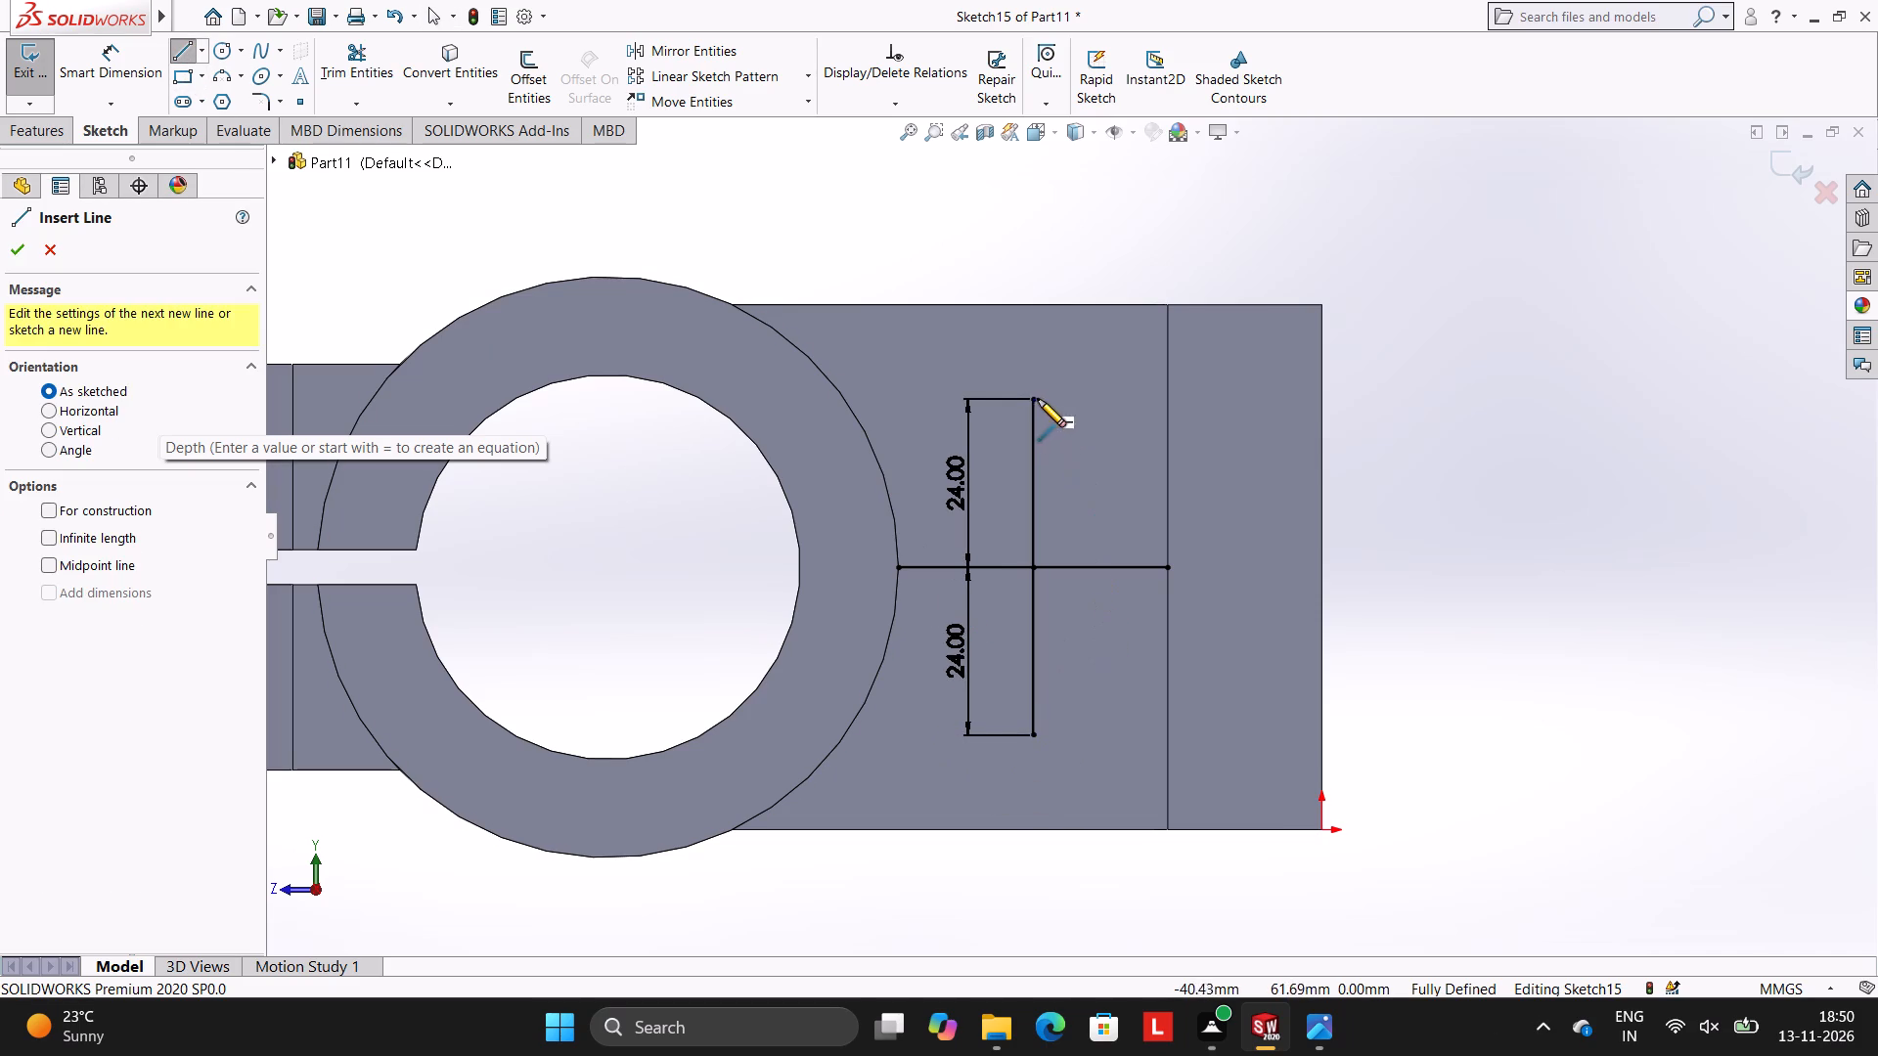
left_click(1035, 400)
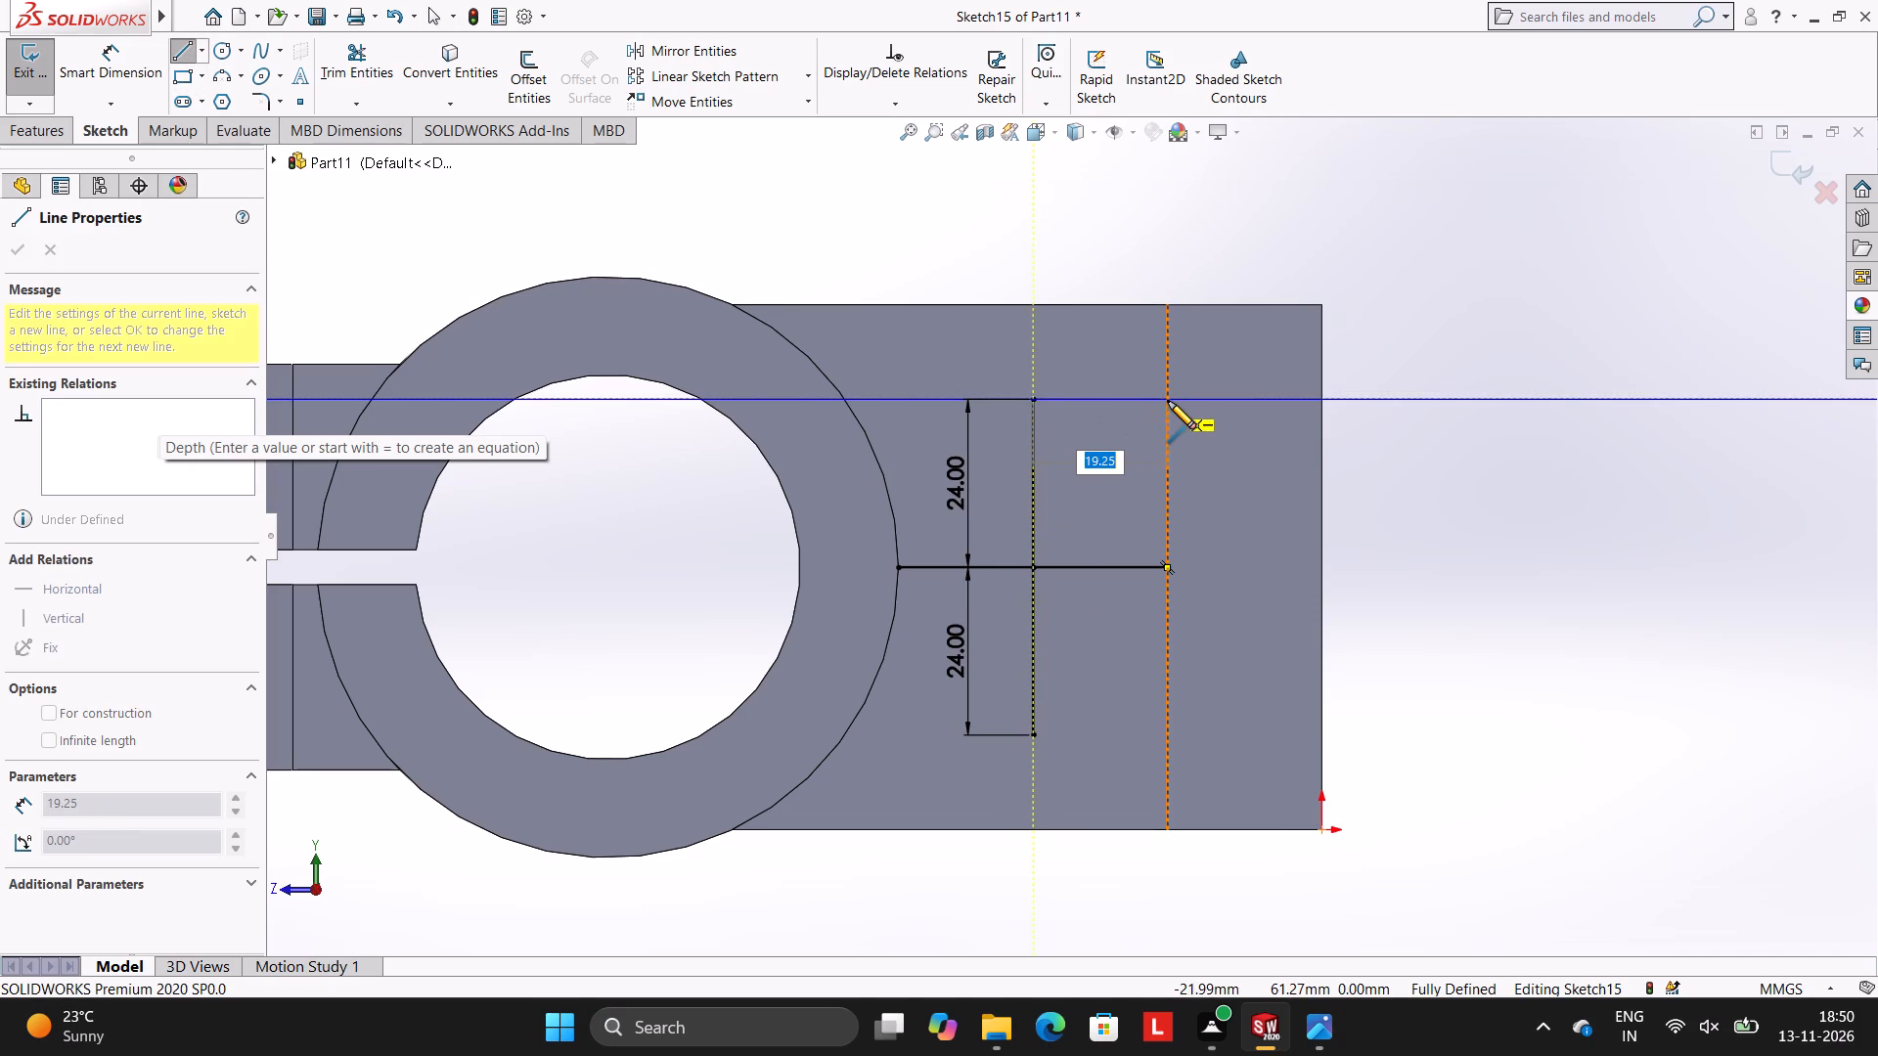
left_click(1168, 401)
left_click(1169, 304)
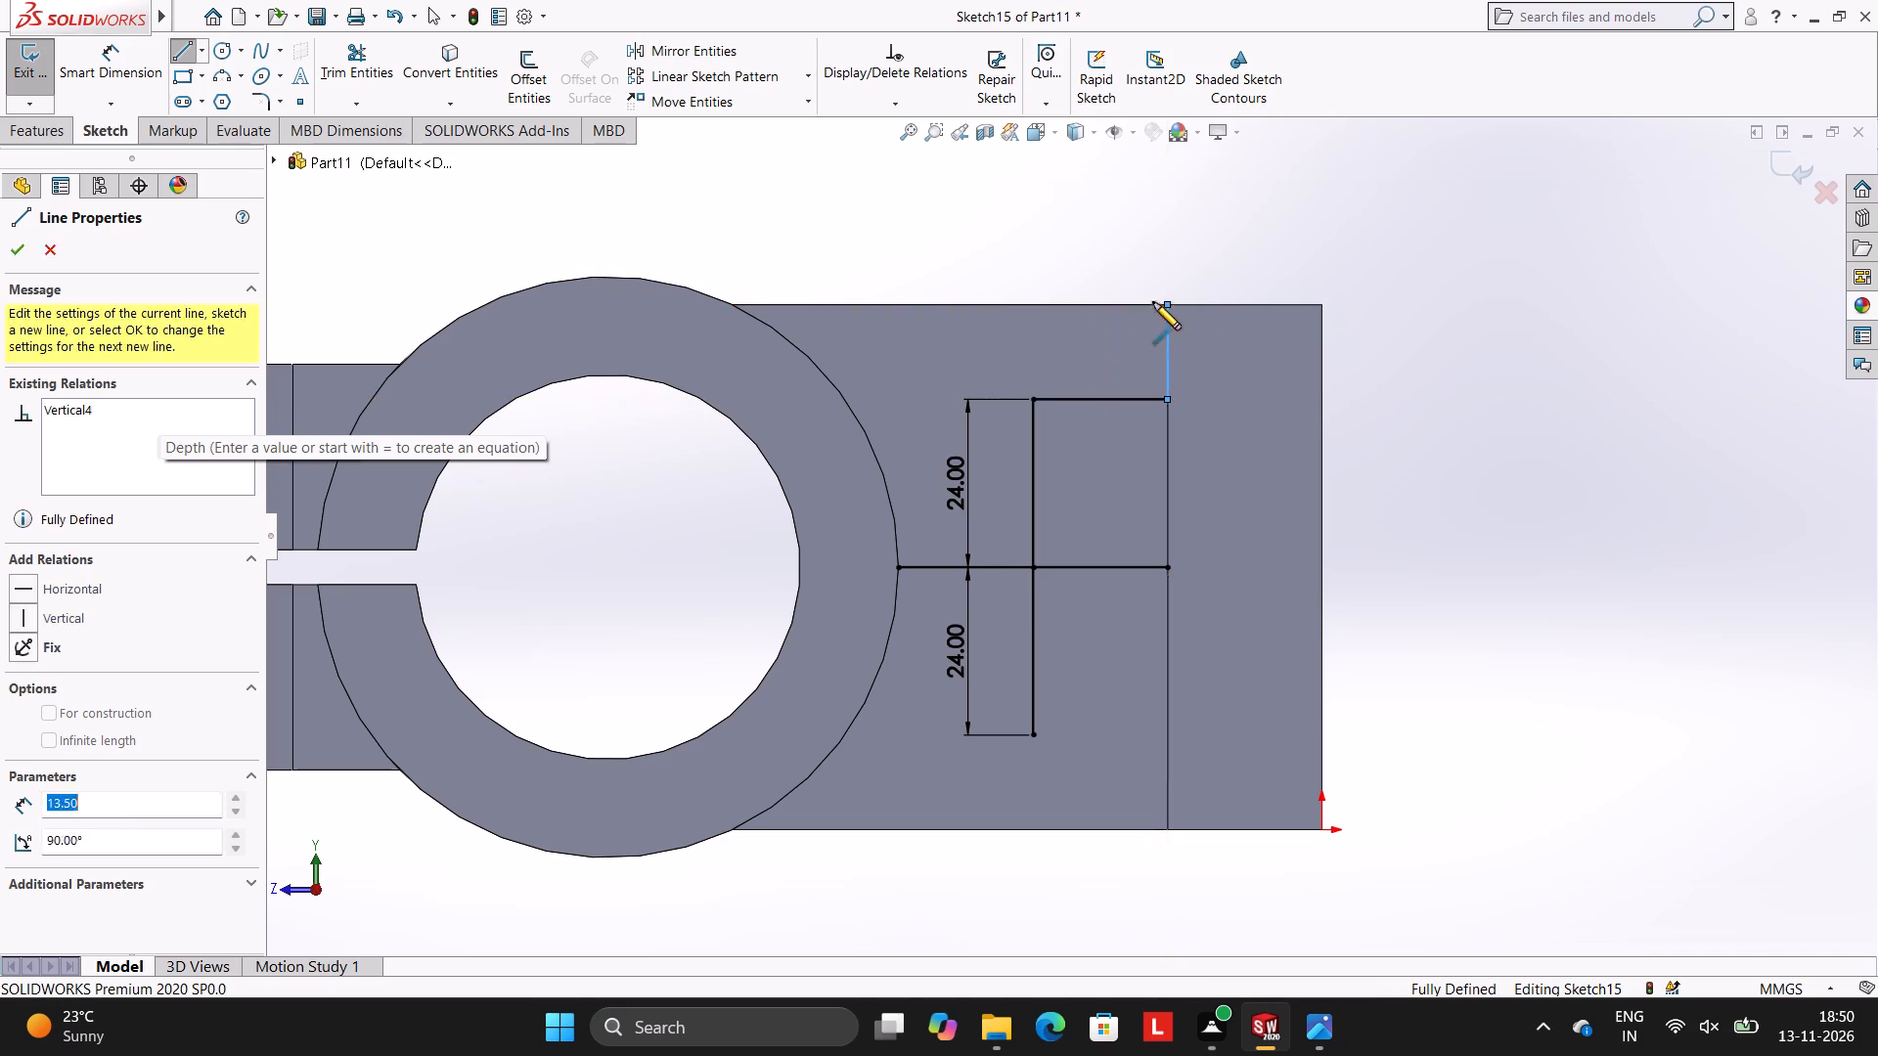
left_click(734, 303)
key("Escape")
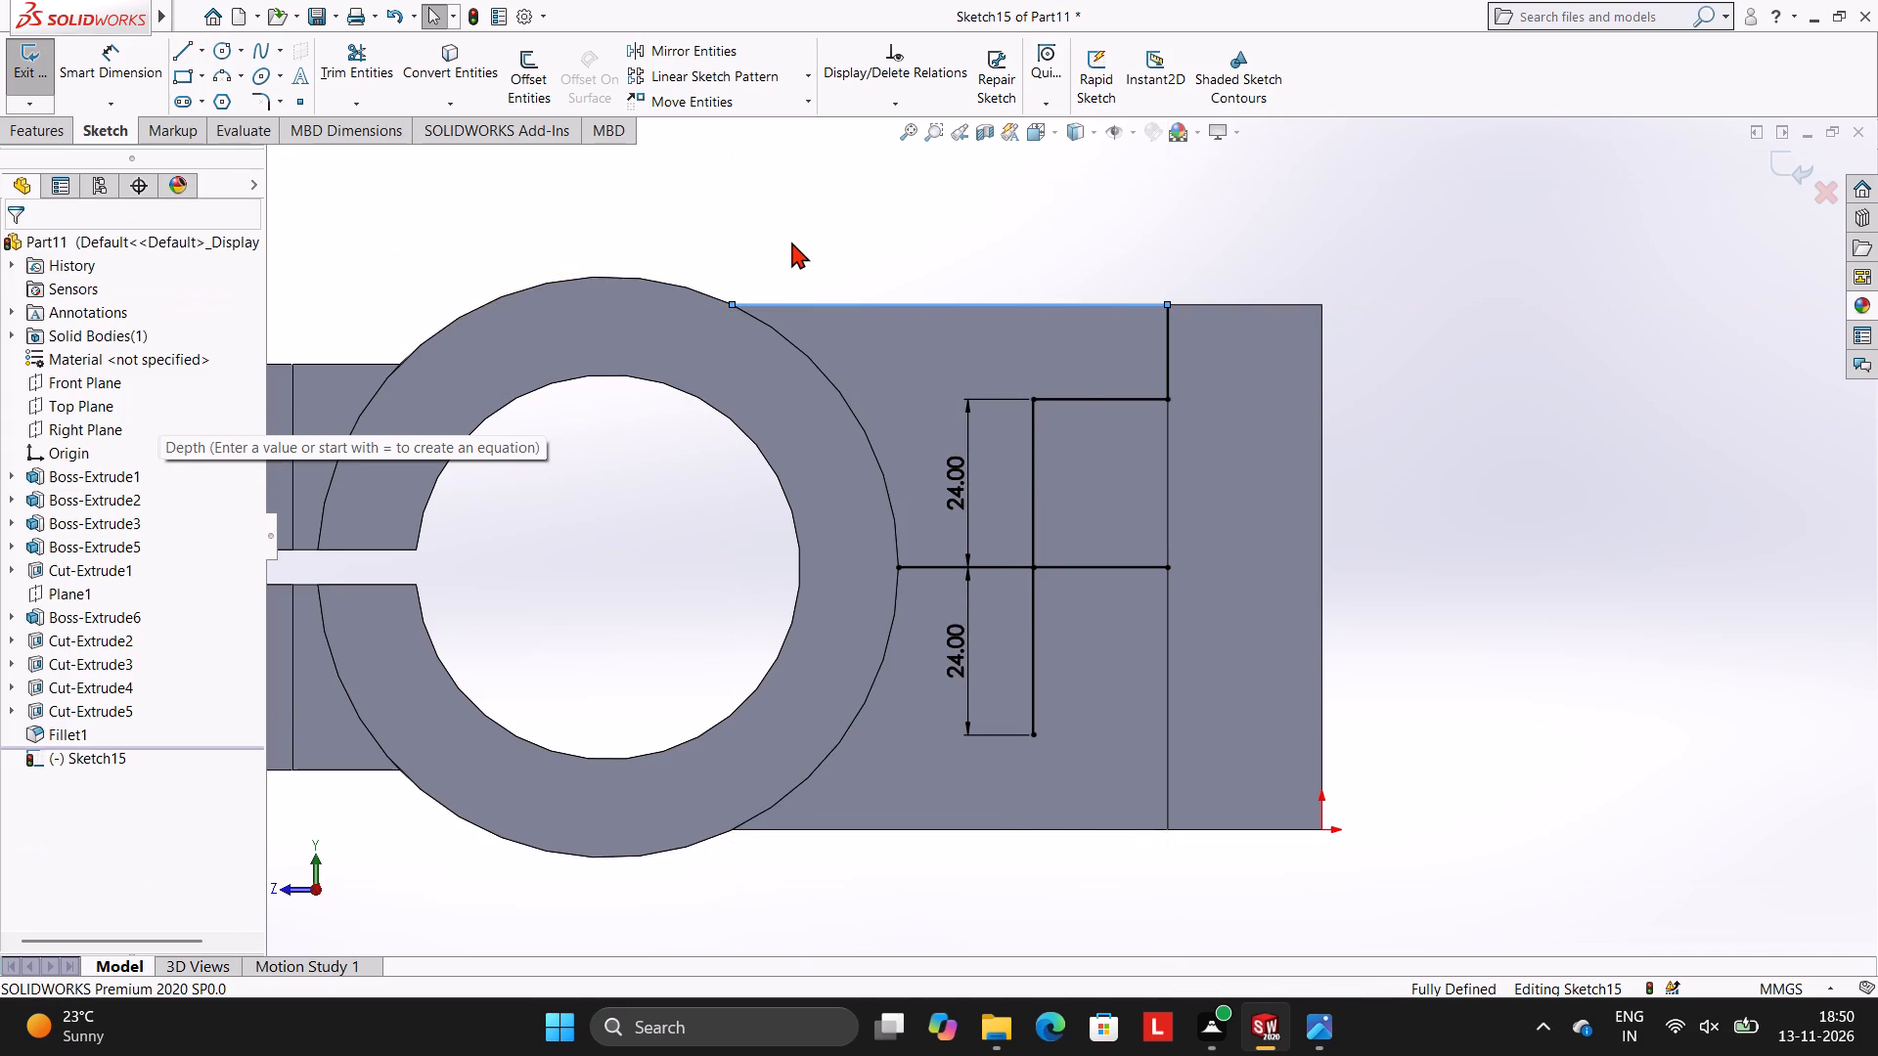
Draw a horizontal line from the upper 24 mm line's end across the boss's outer edge into the ring.
left_click(181, 52)
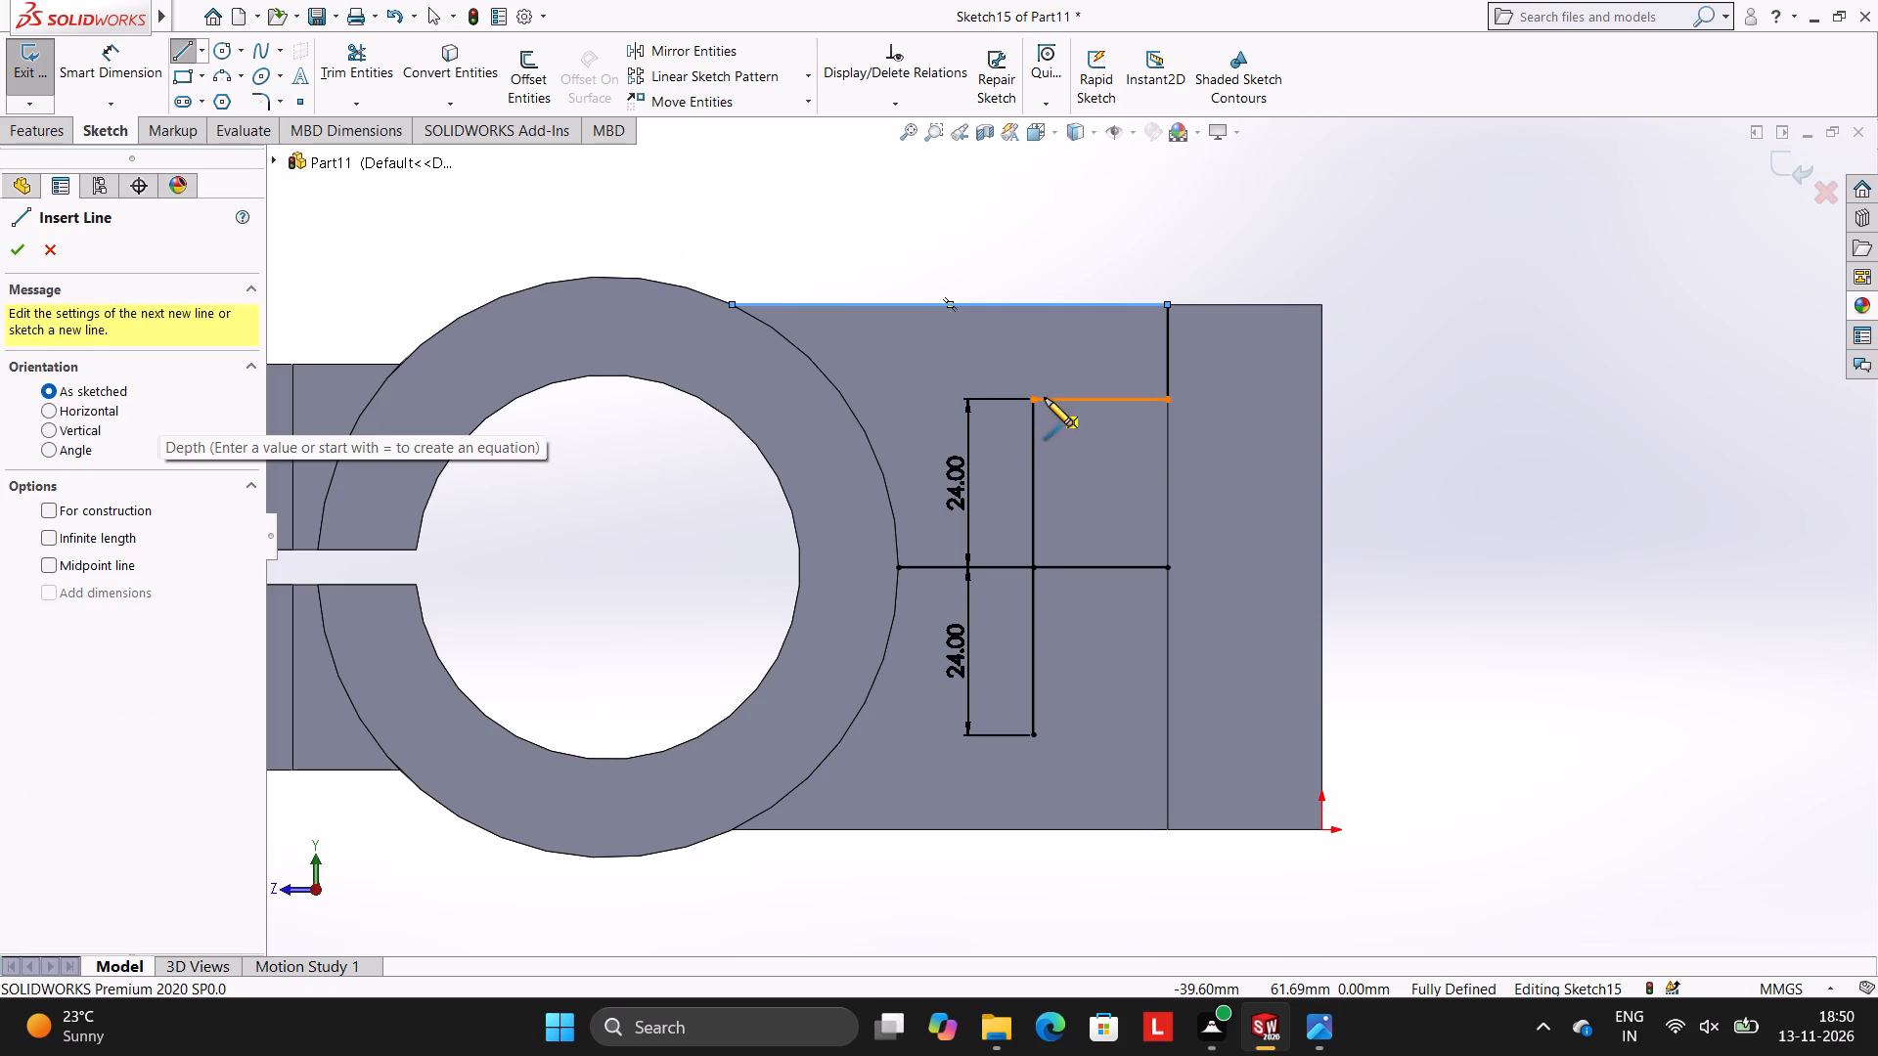
left_click(1033, 396)
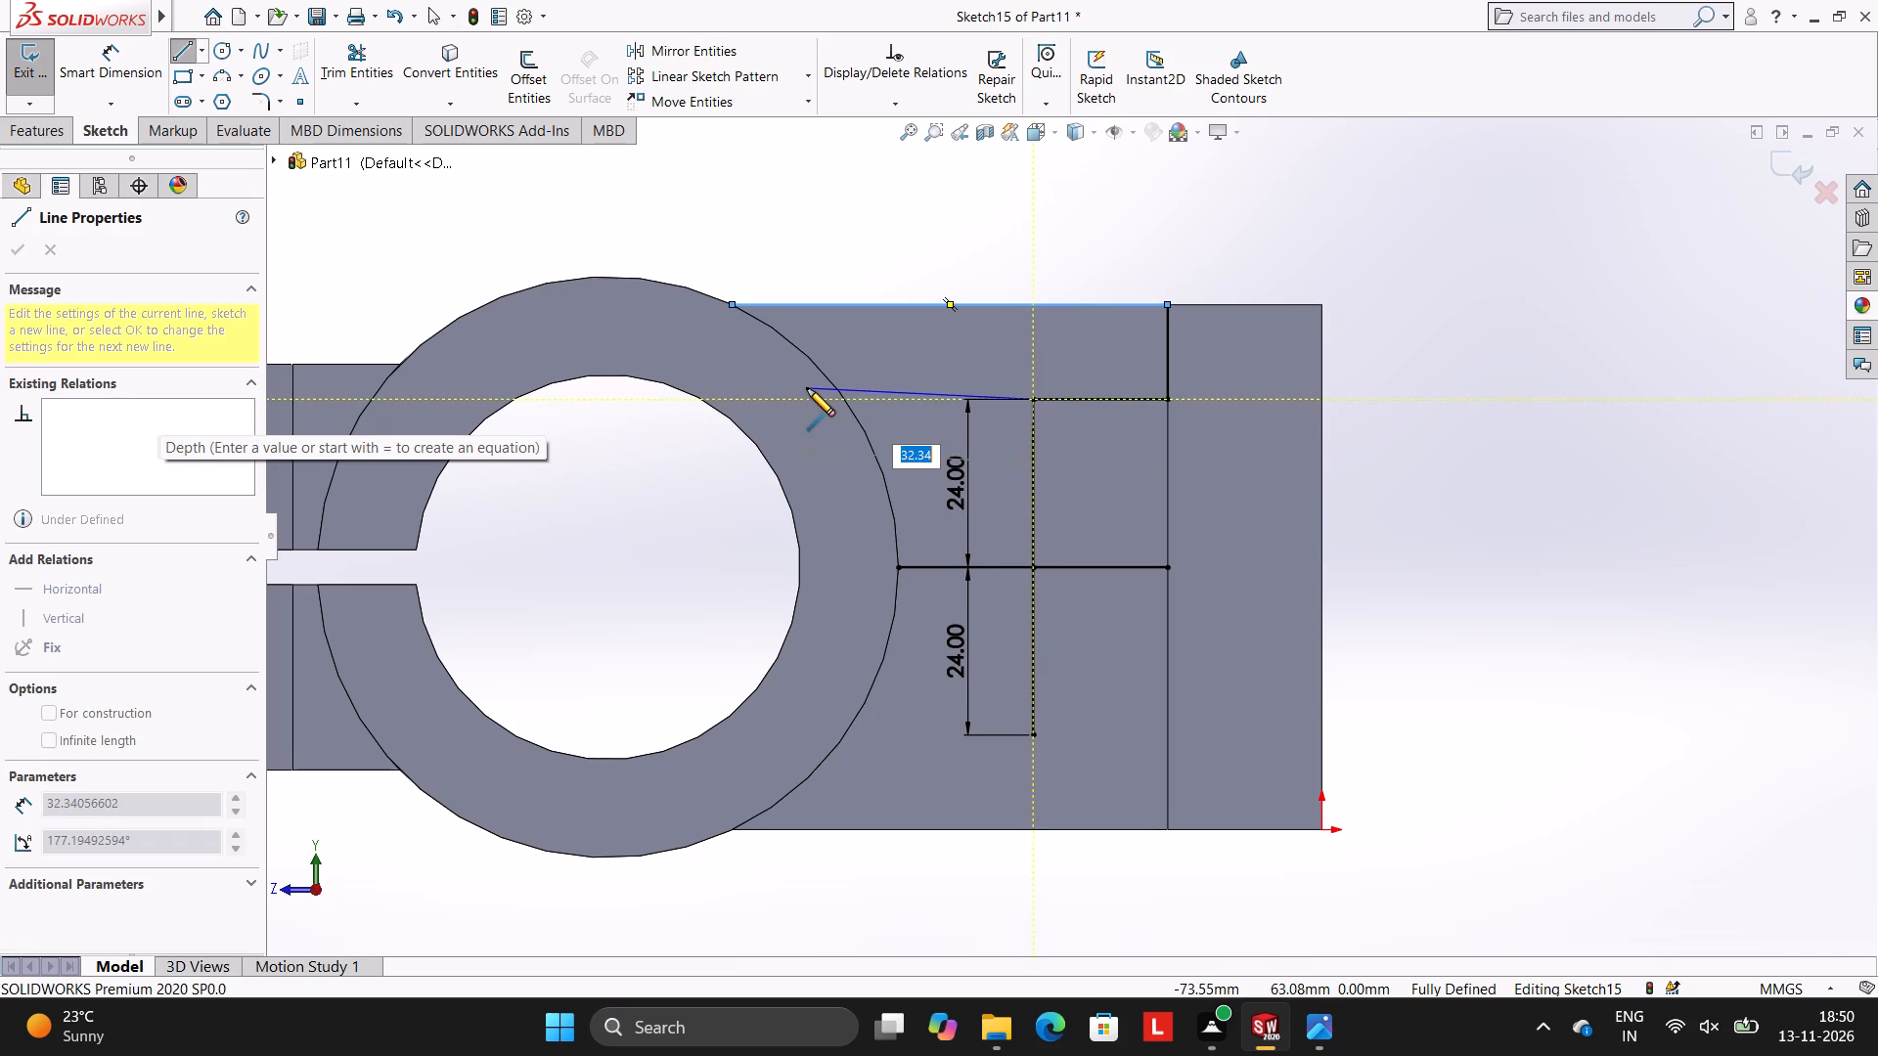
left_click(804, 404)
key("Escape")
key("Escape")
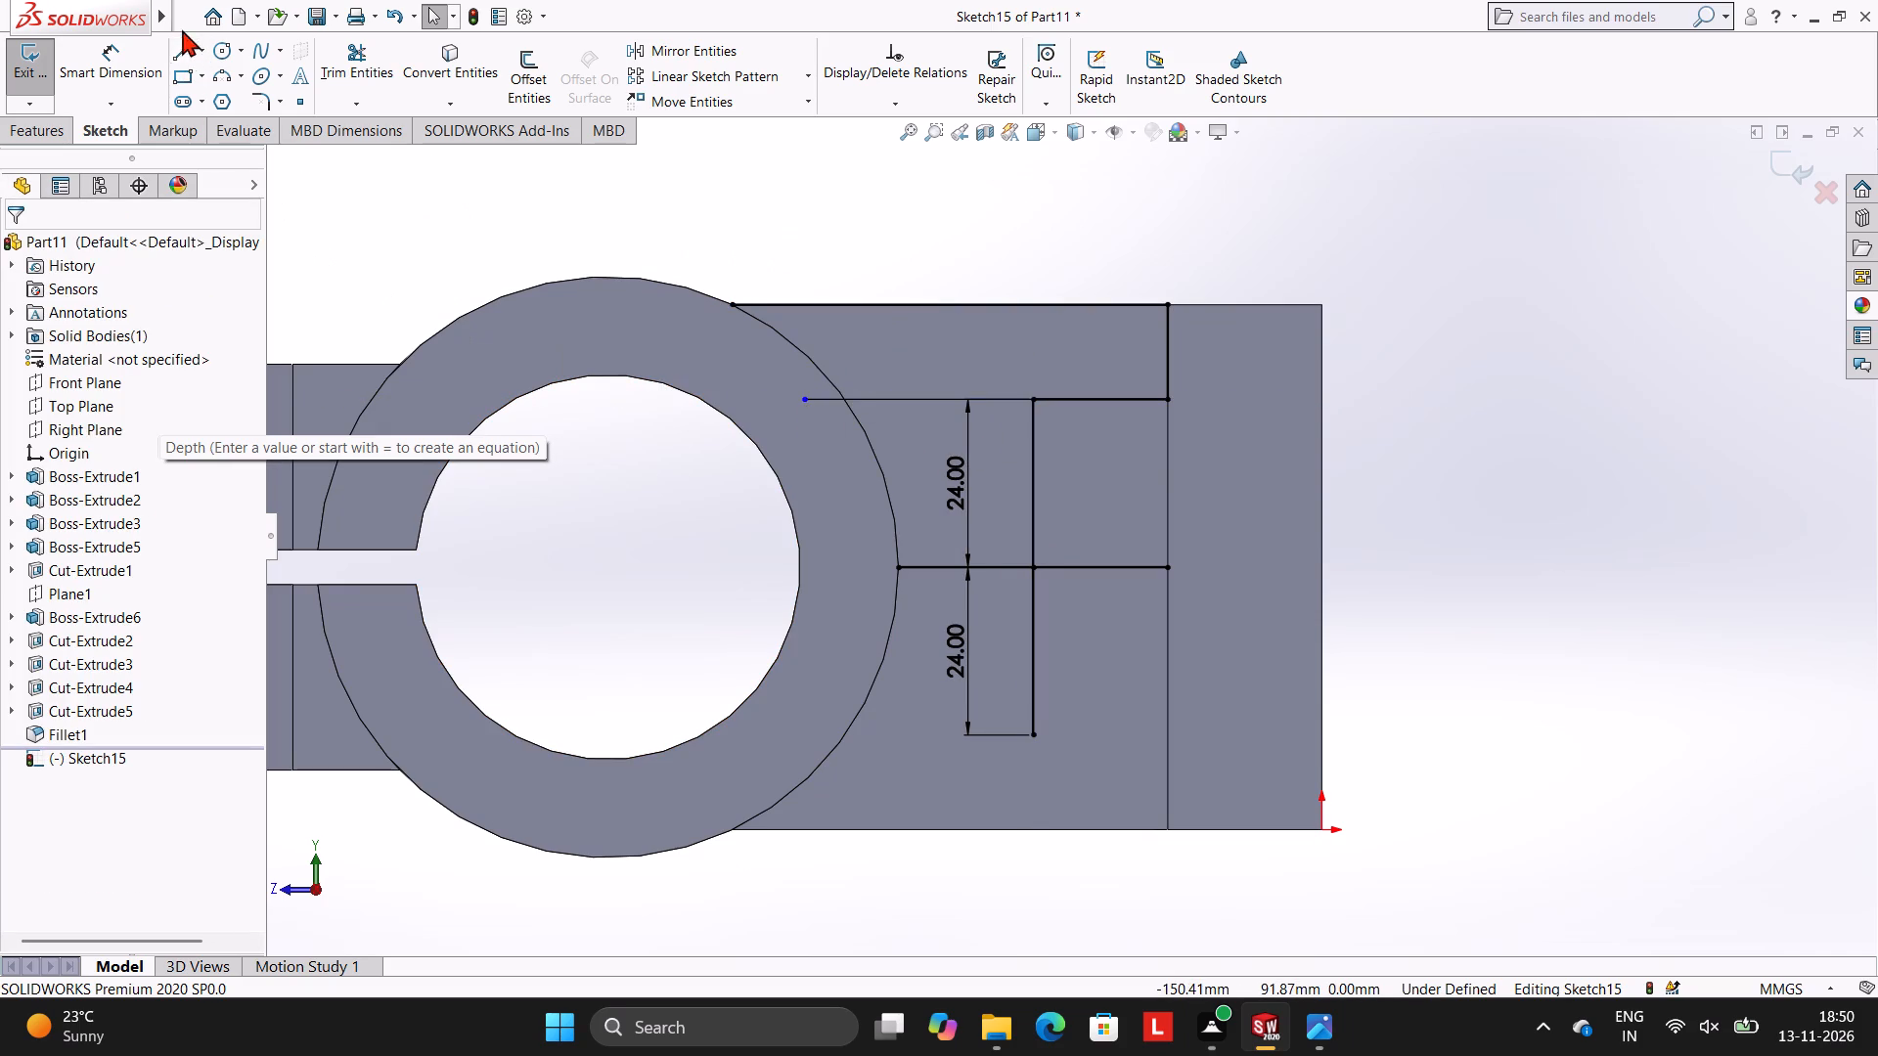
From the lower 24 mm line's end, draw connected lines to the base edge, to the wall corner, and along the lower wall edge into the boss.
left_click(189, 46)
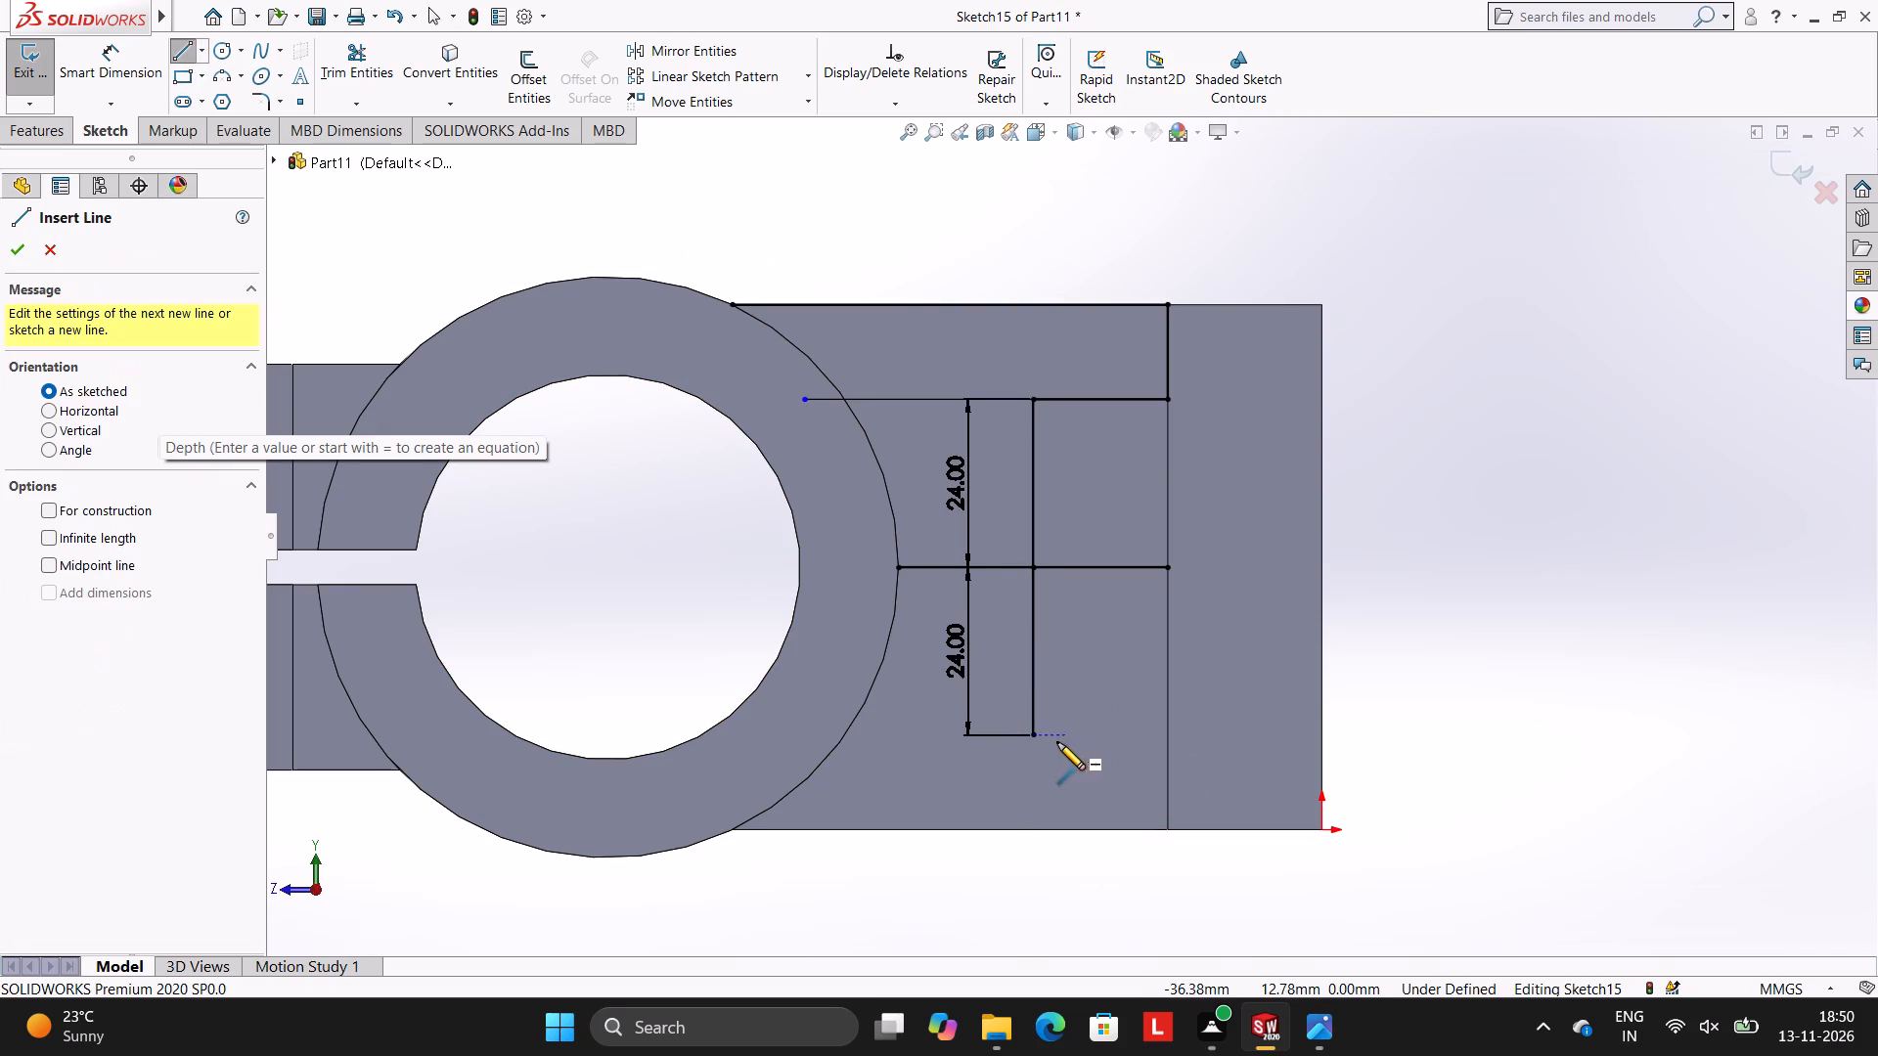
left_click(1034, 734)
left_click(1167, 734)
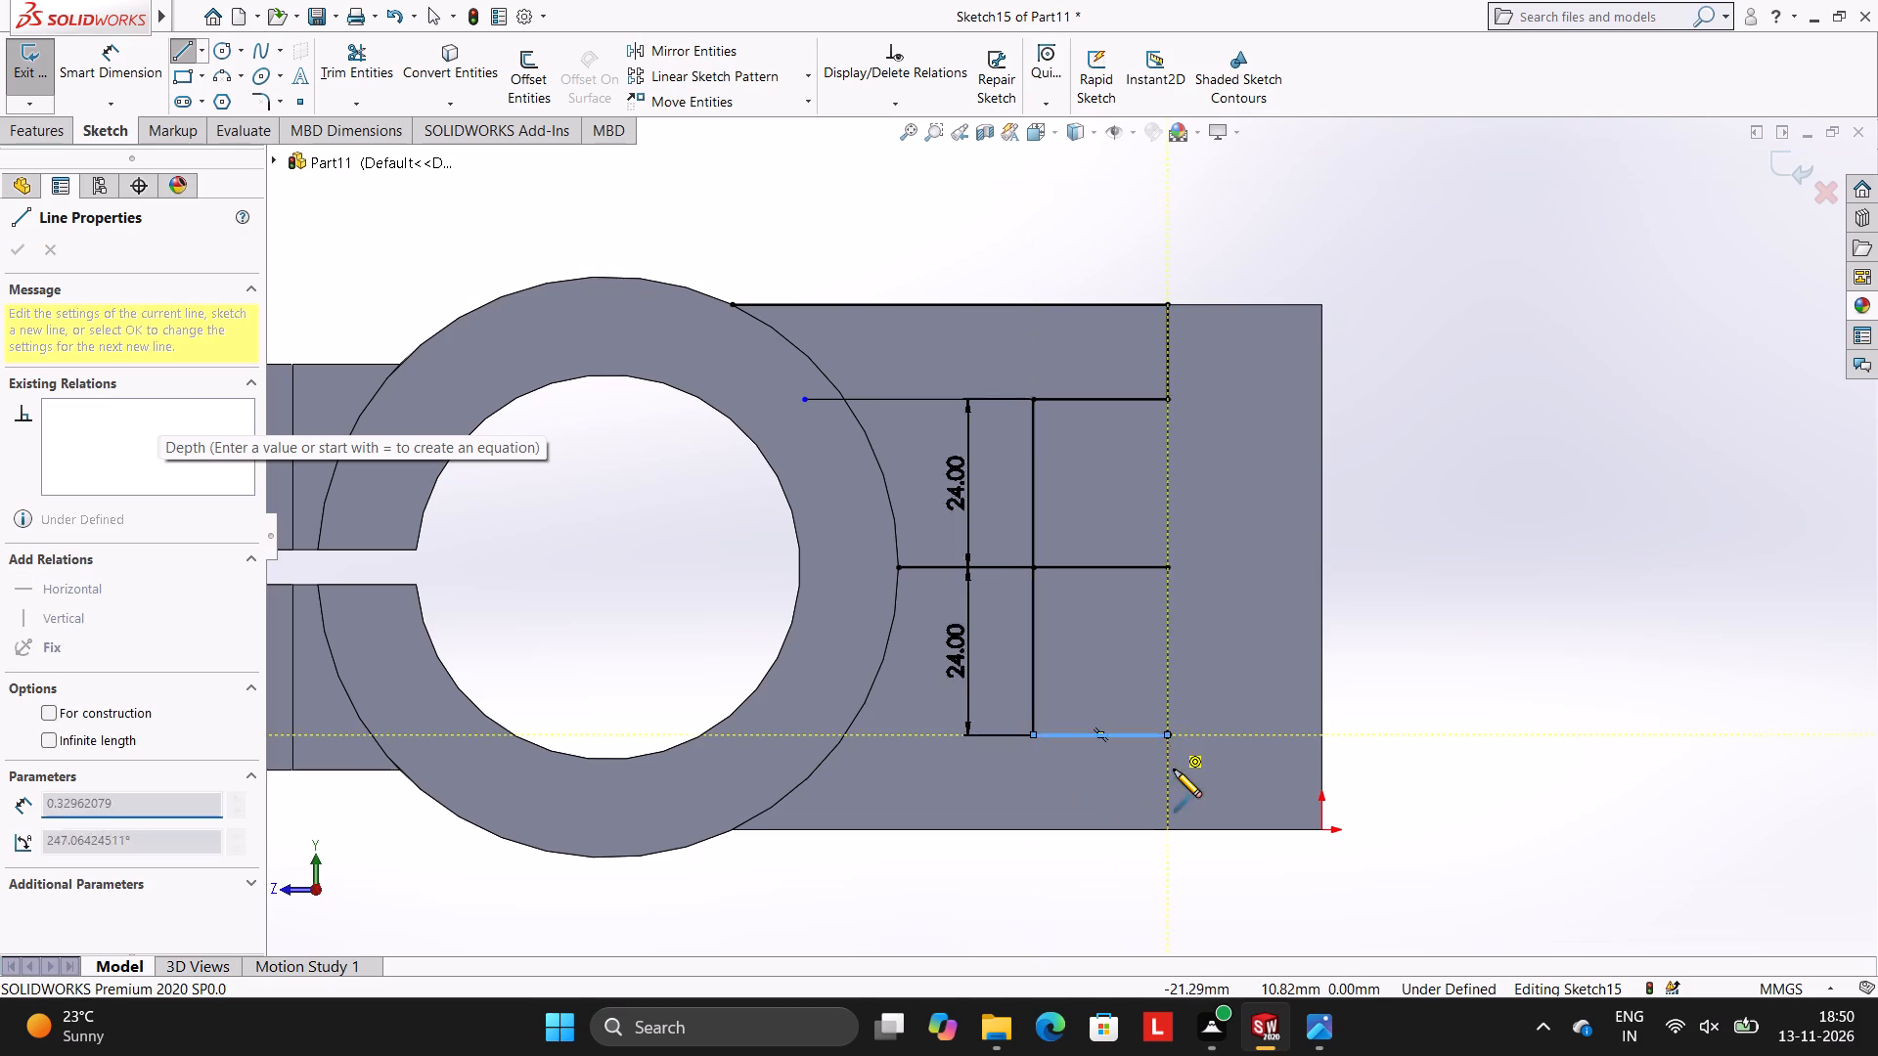
left_click(1169, 828)
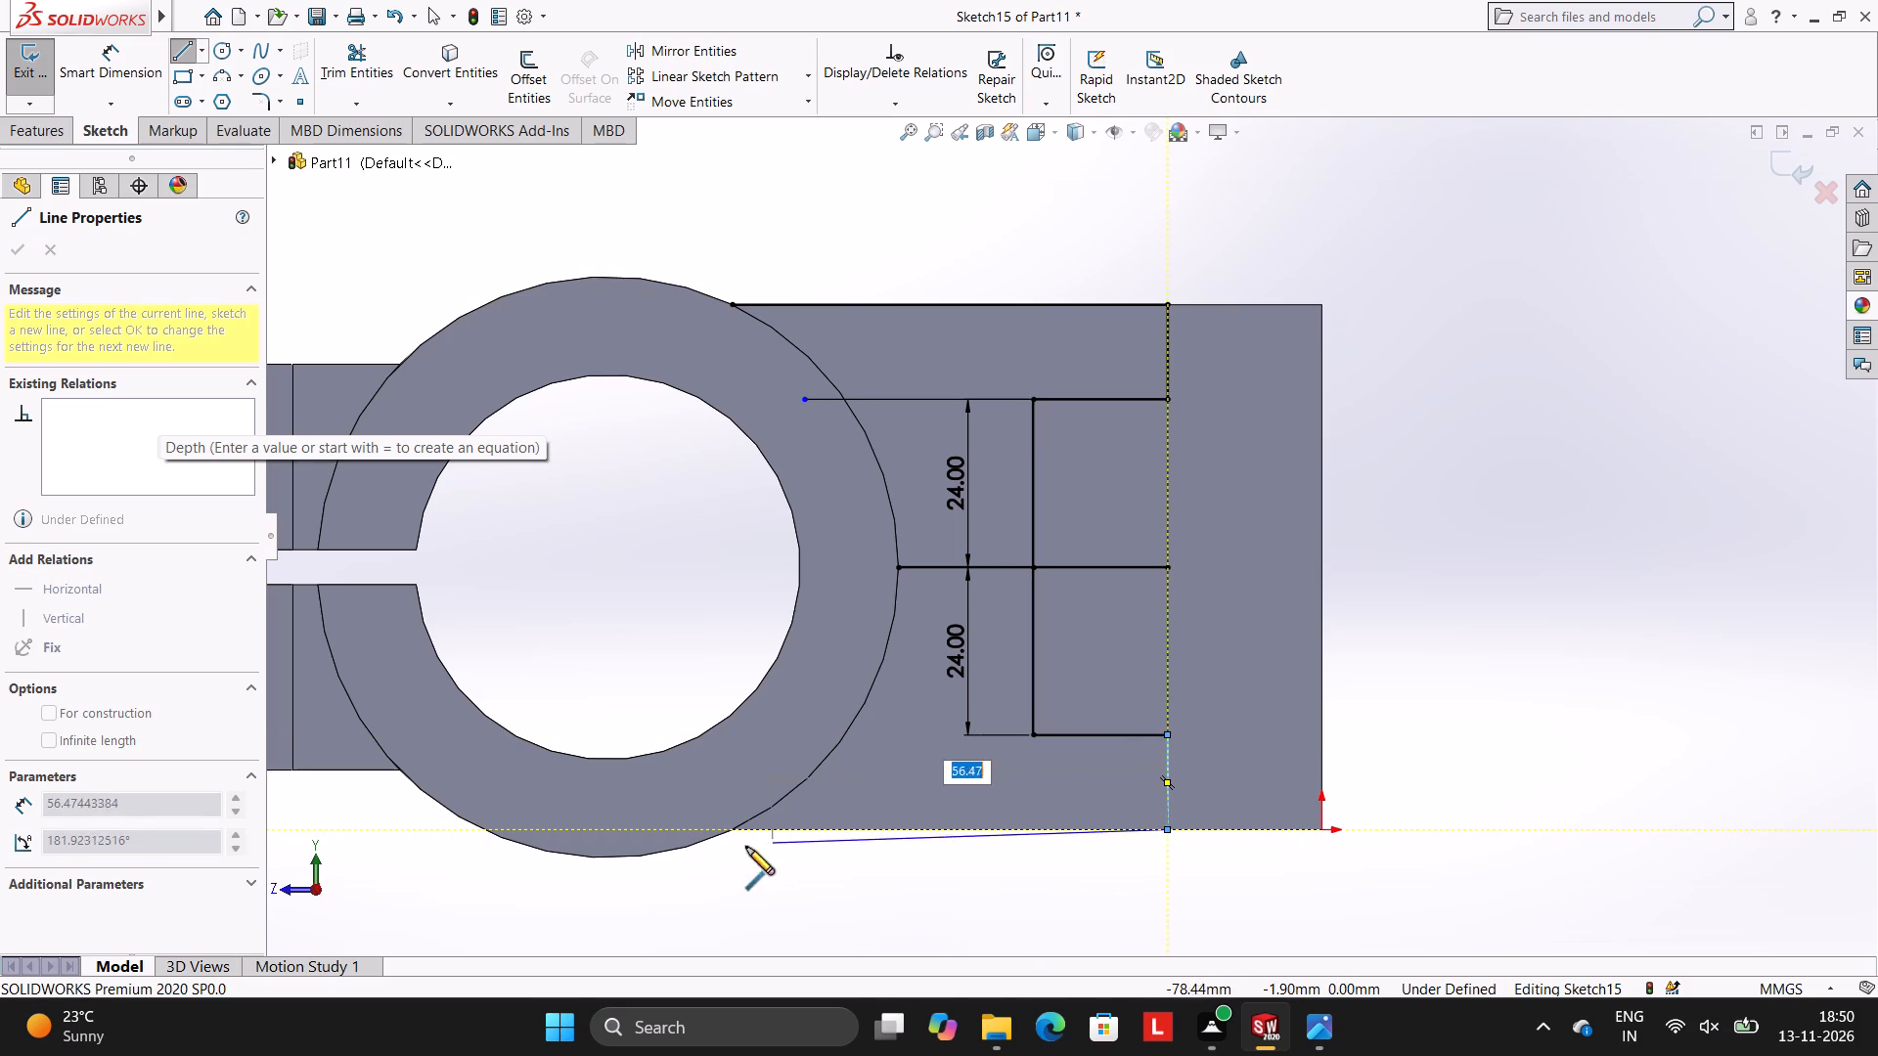
left_click(694, 828)
key("Escape")
key("Escape")
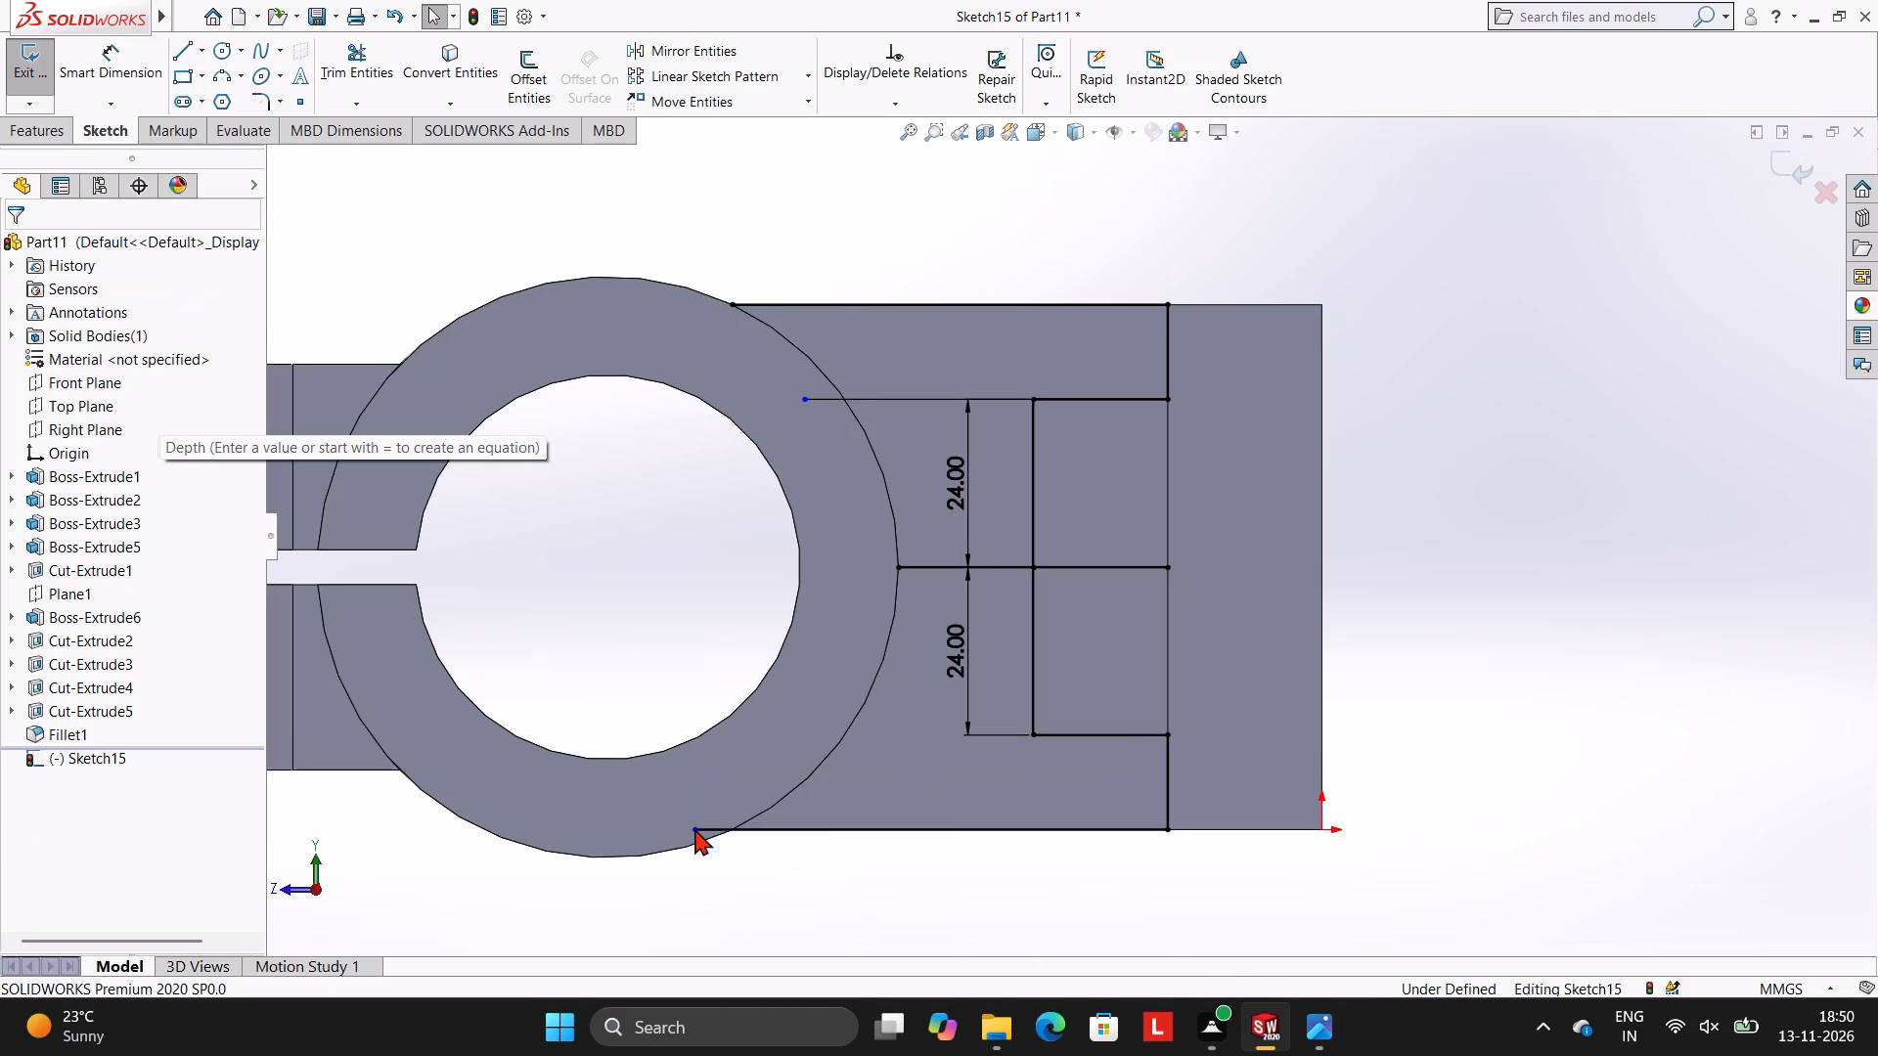
Draw a horizontal line about 35 mm long from the lower 24 mm line's end into the boss ring.
left_click(179, 47)
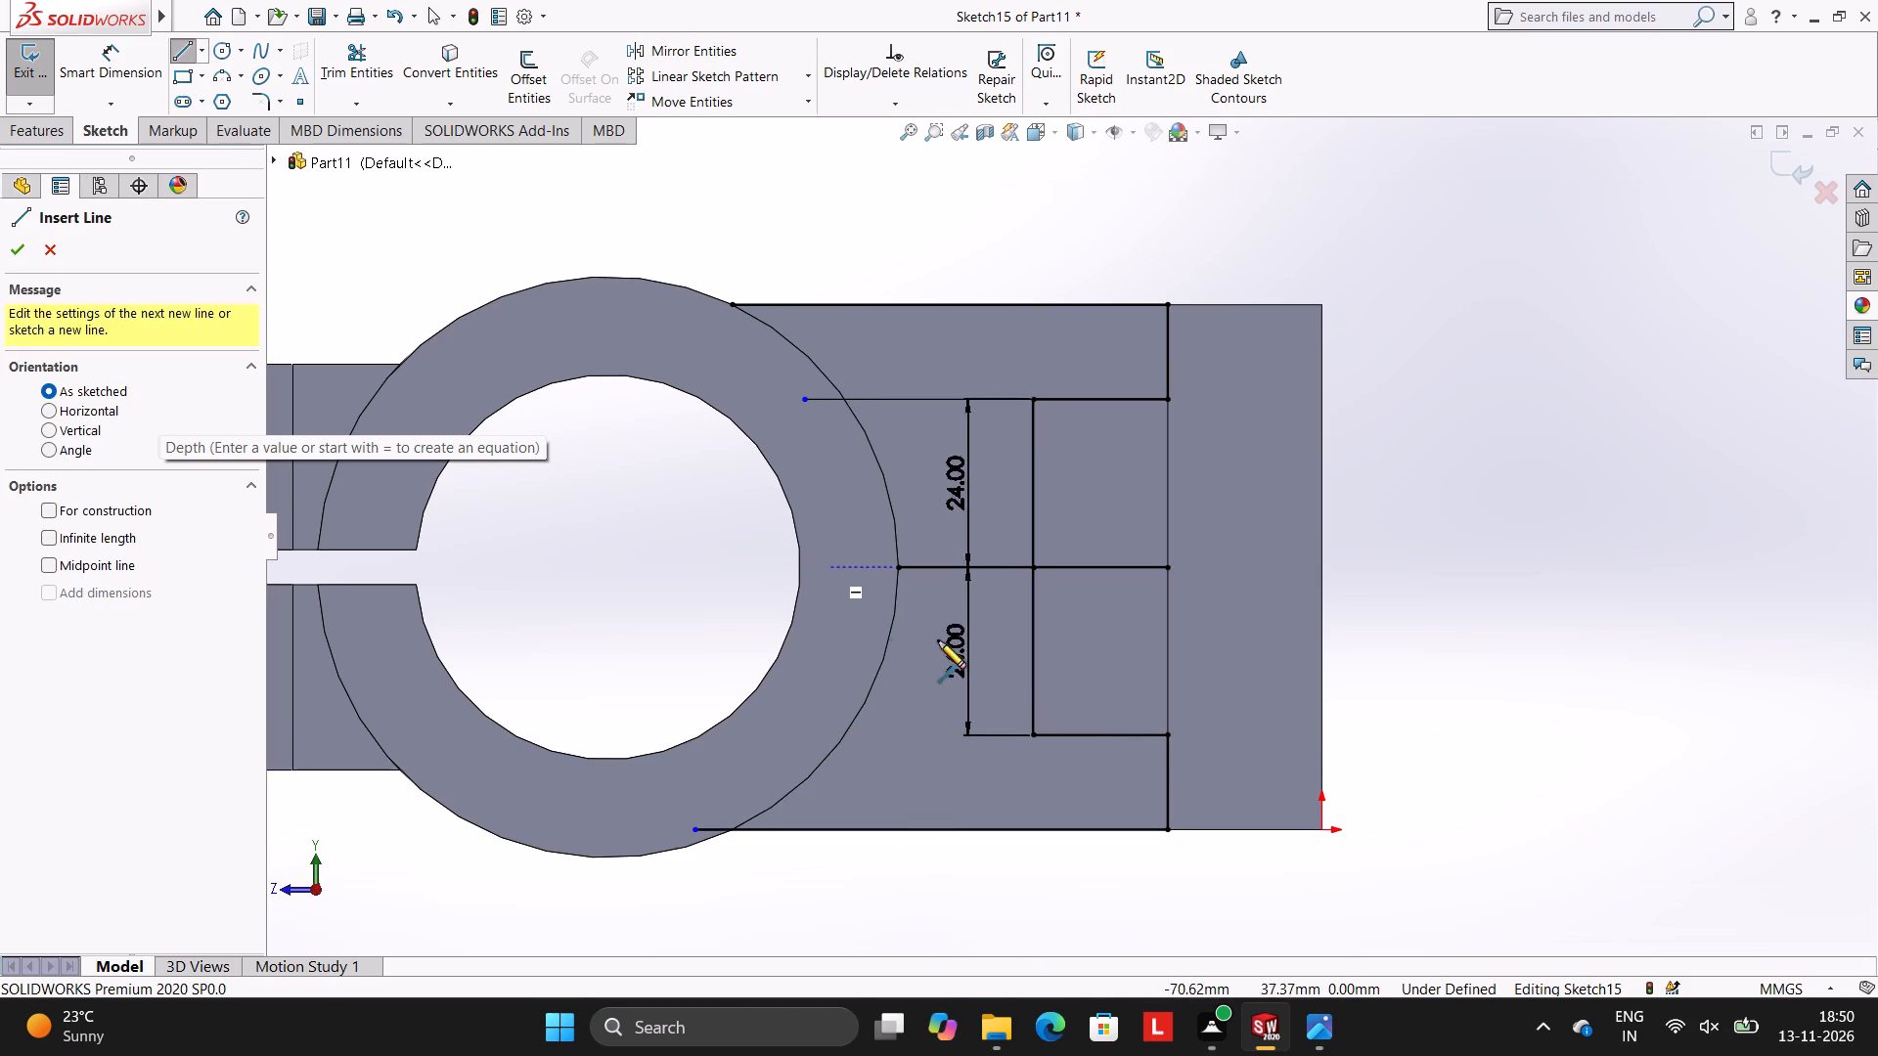
left_click_drag(1033, 732, 1023, 732)
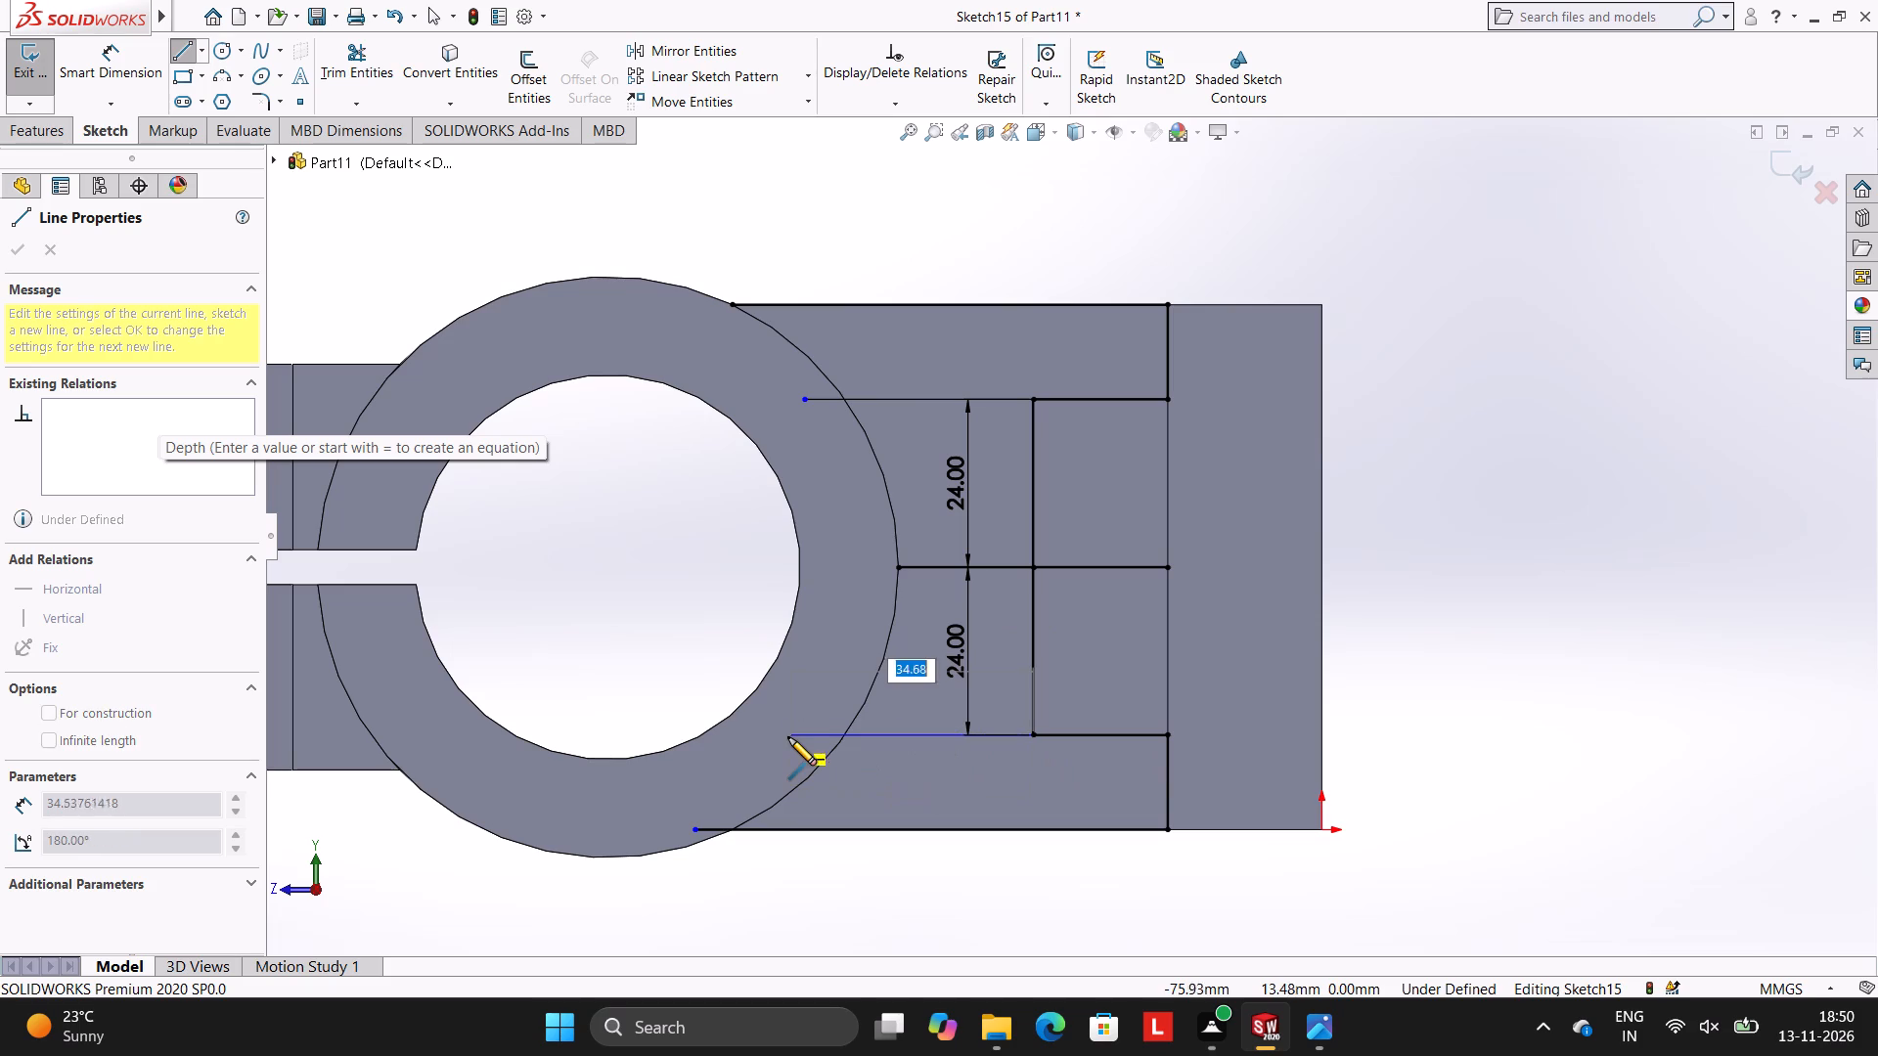
left_click(788, 738)
key("Escape")
key("Escape")
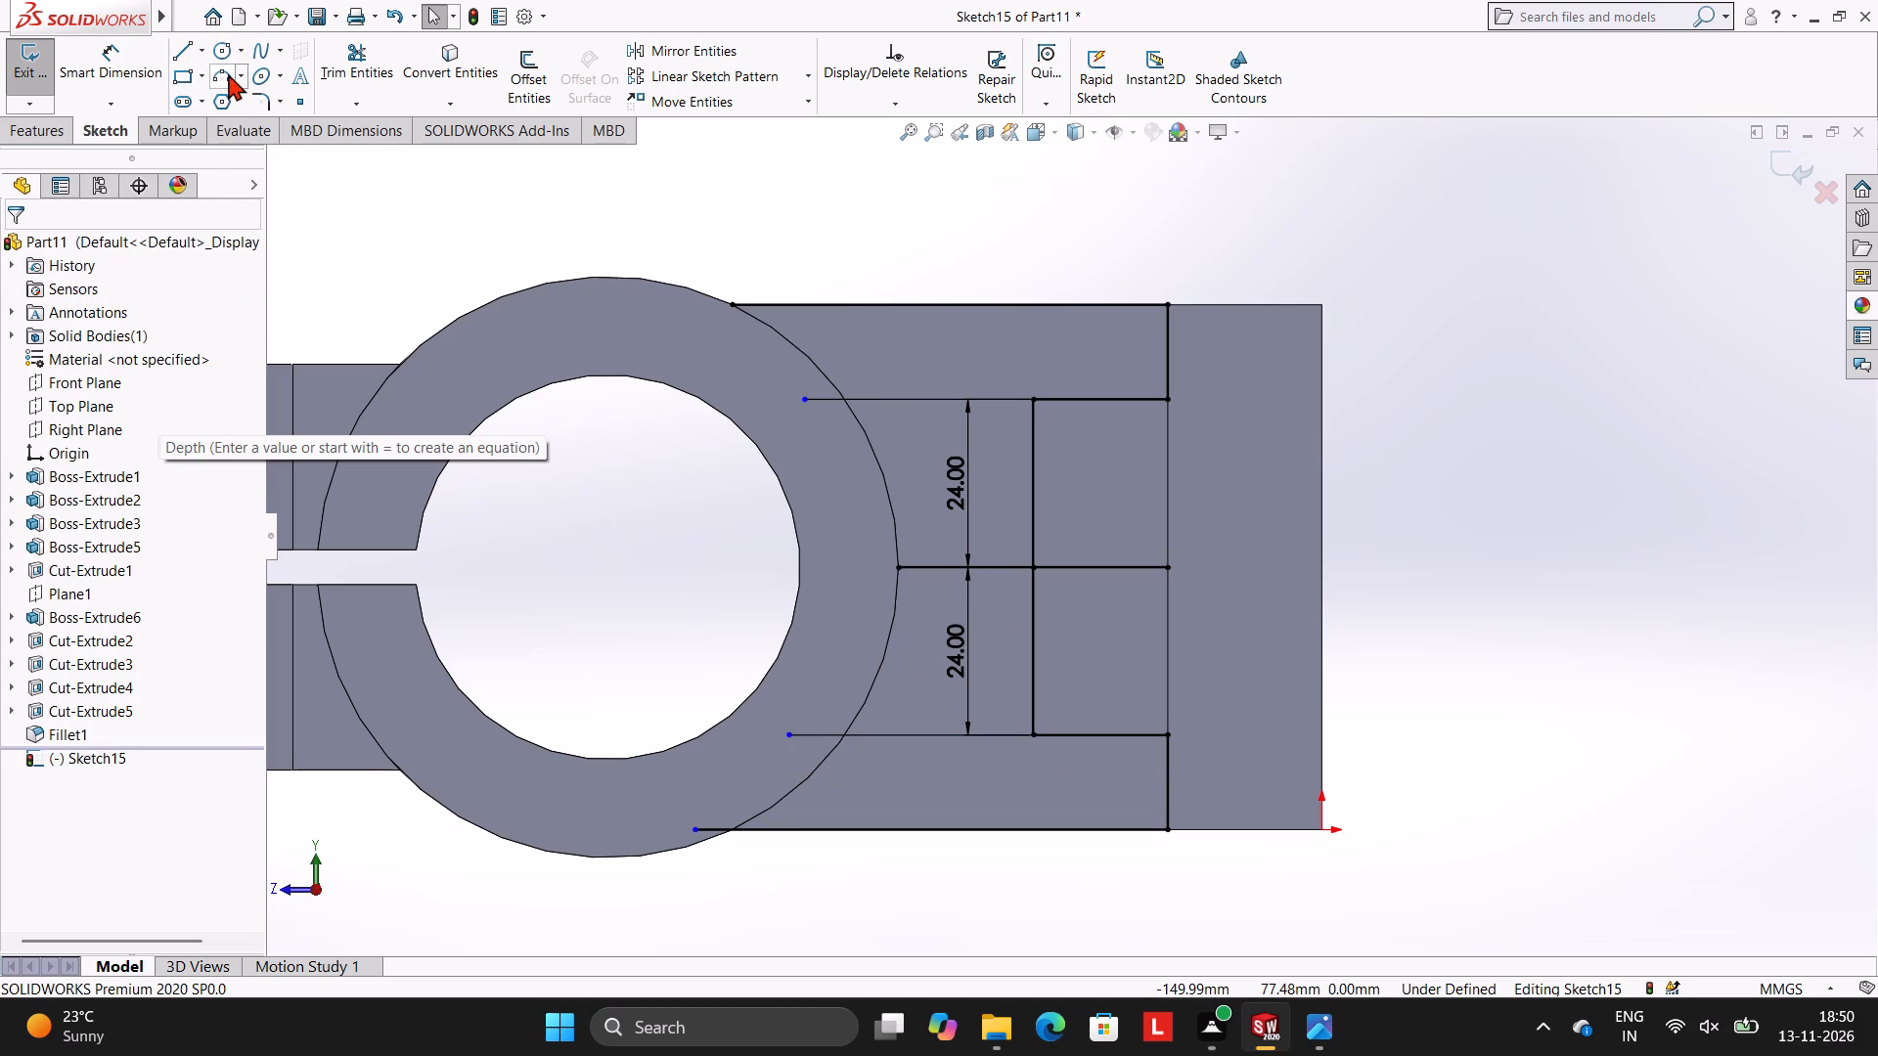
Draw a circle centred on the boss bore, matching the boss's outer edge.
left_click(222, 54)
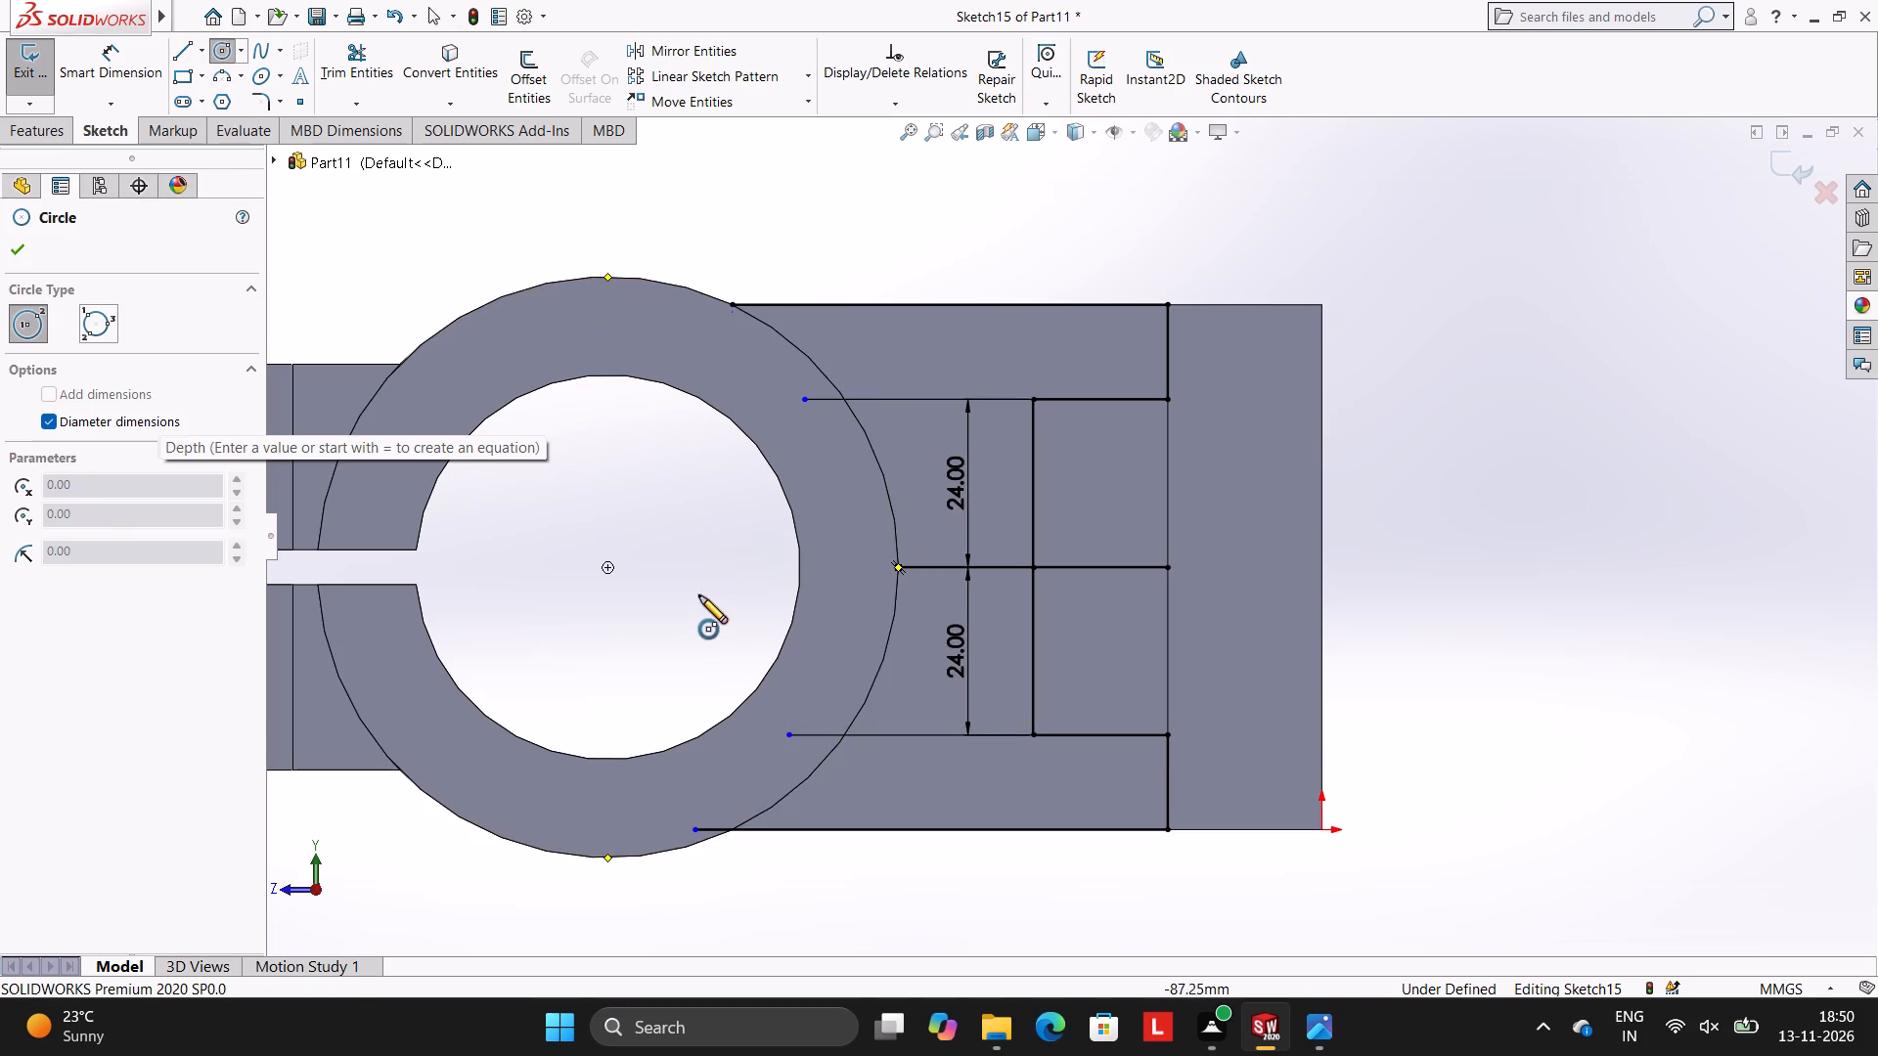
left_click(606, 565)
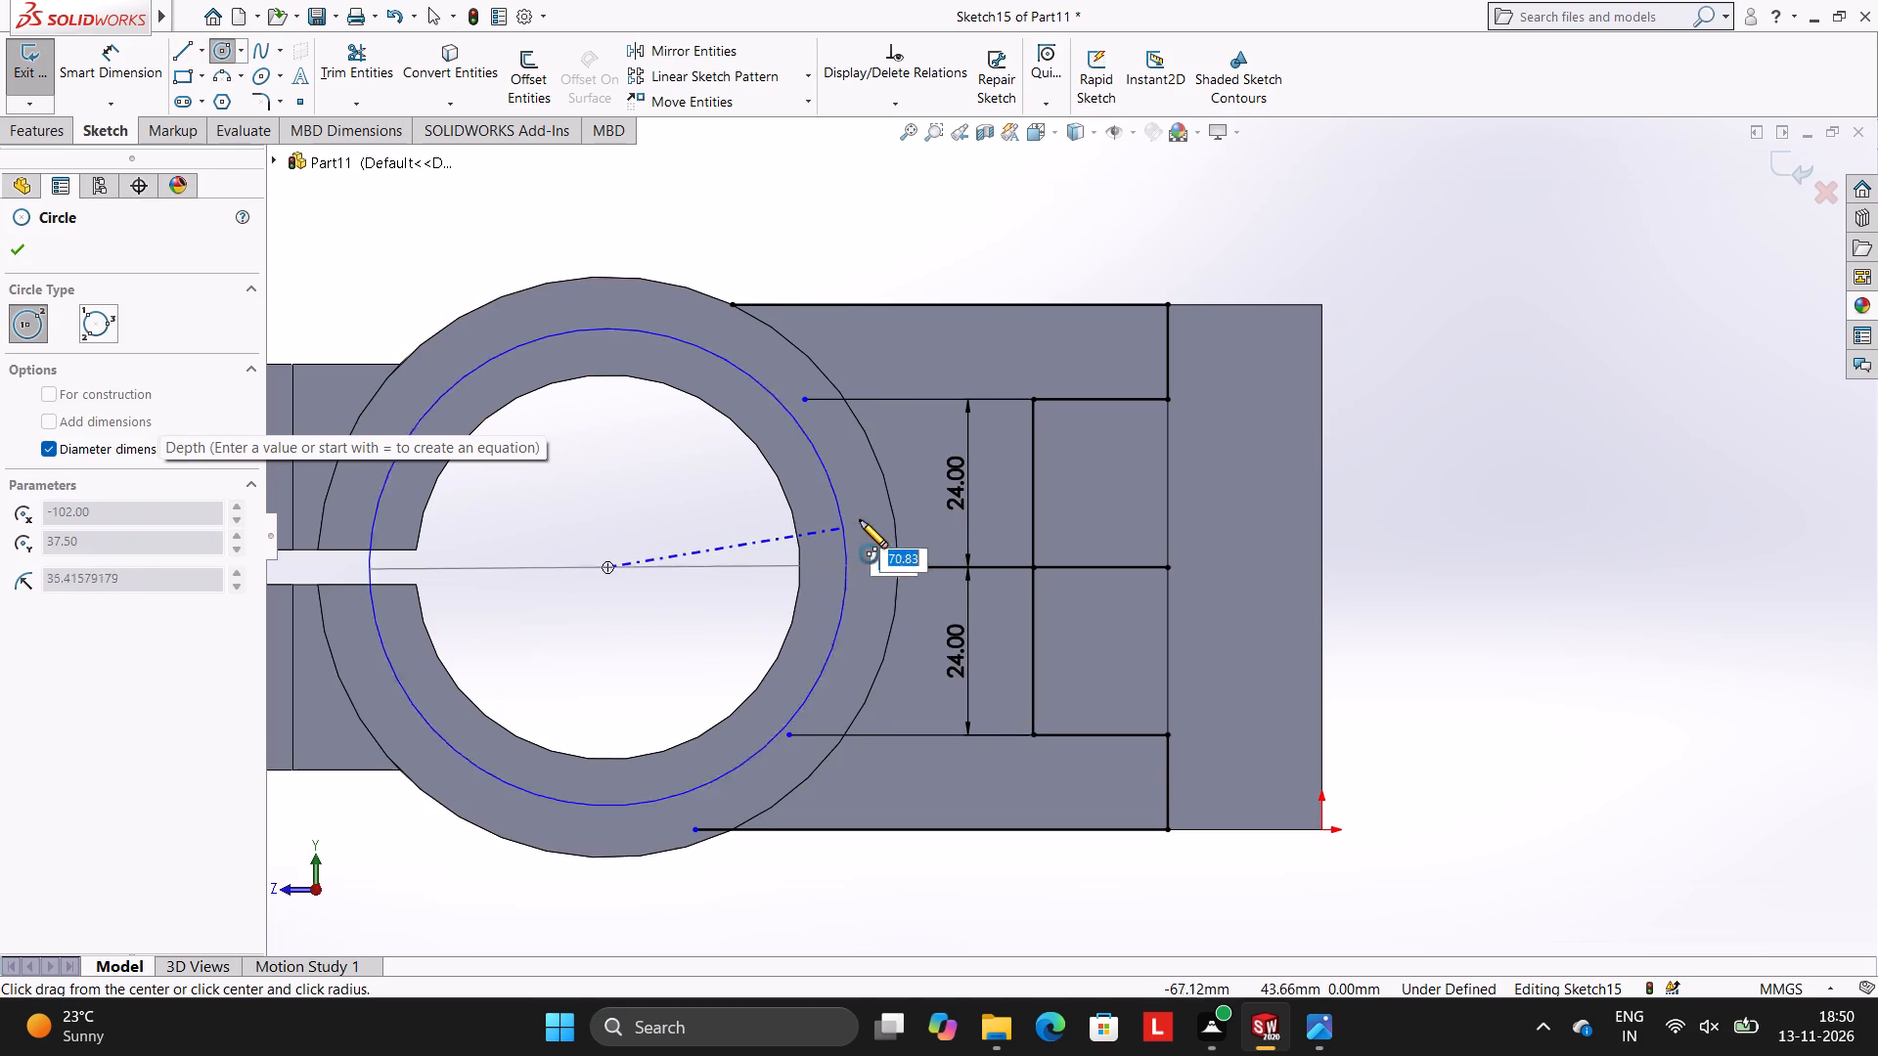
left_click(897, 518)
key("Escape")
key("Escape")
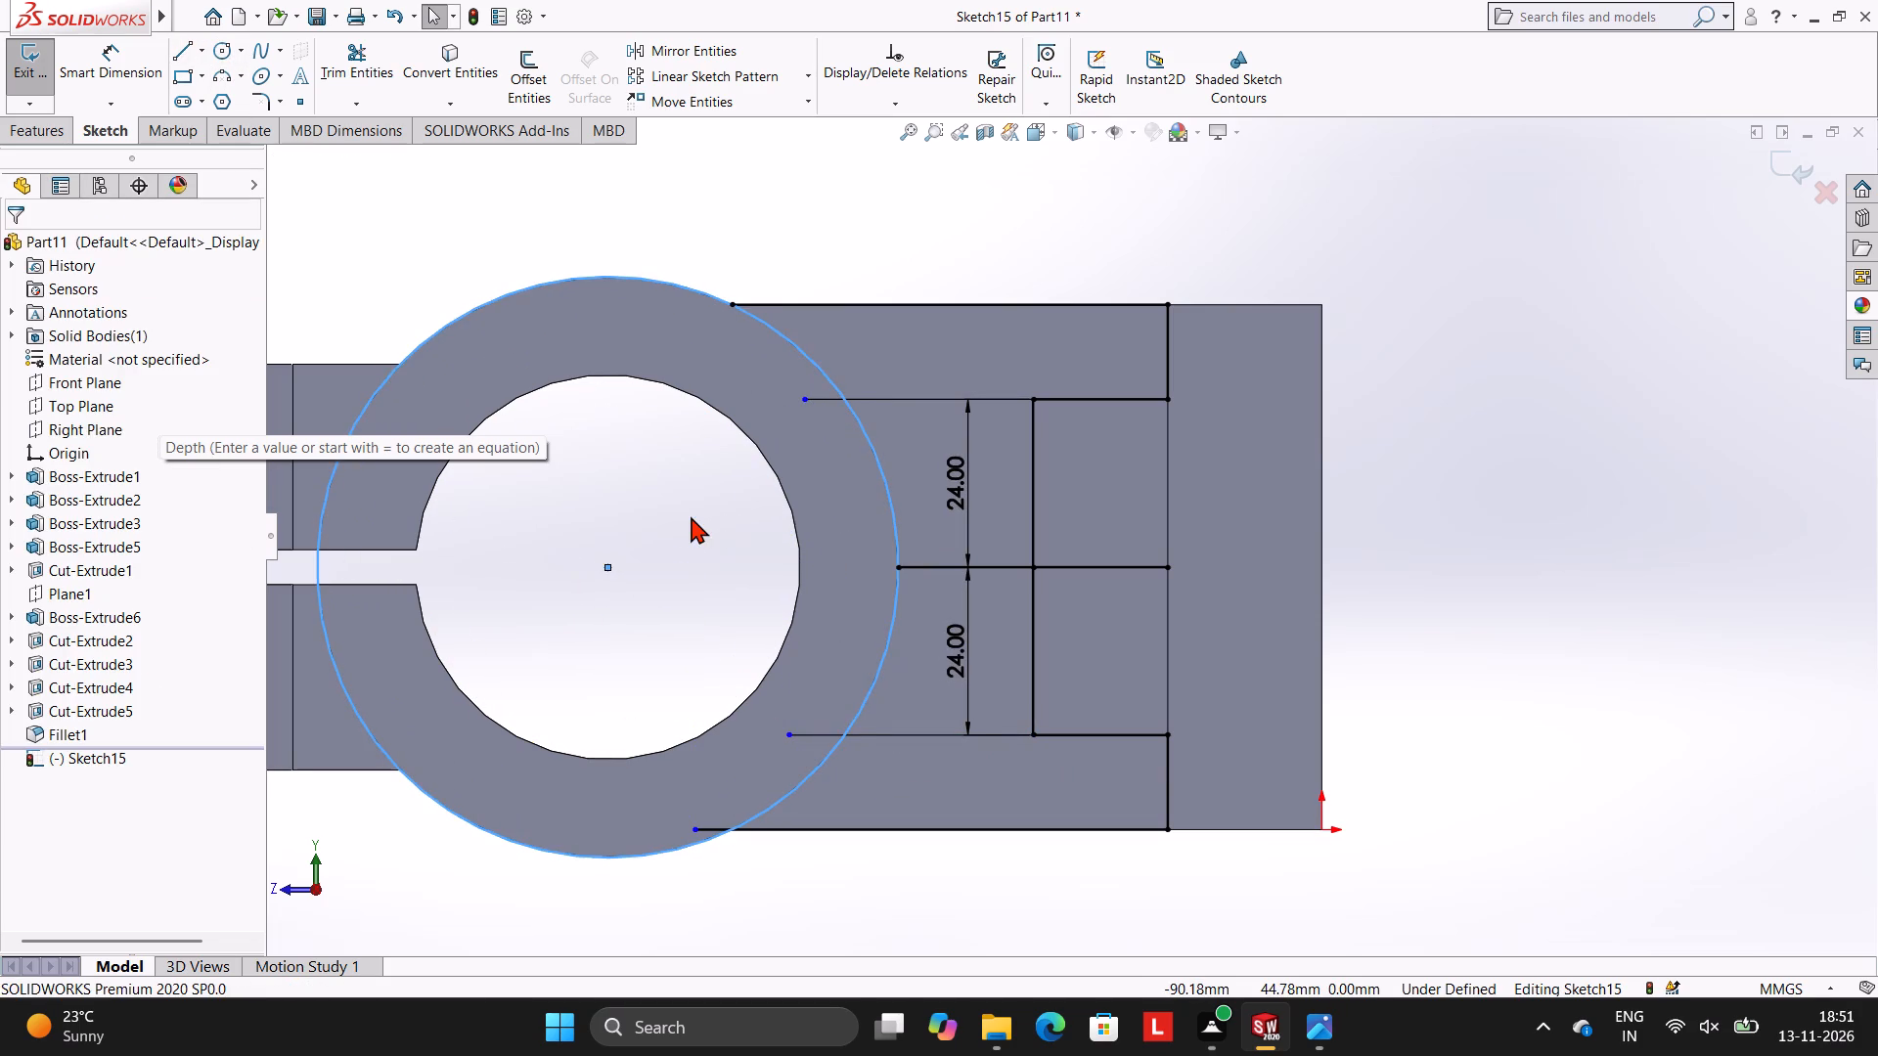
Trim away the circle's far side, the line ends inside the ring, and the arc between the centre line and lower horizontal line.
left_click(332, 74)
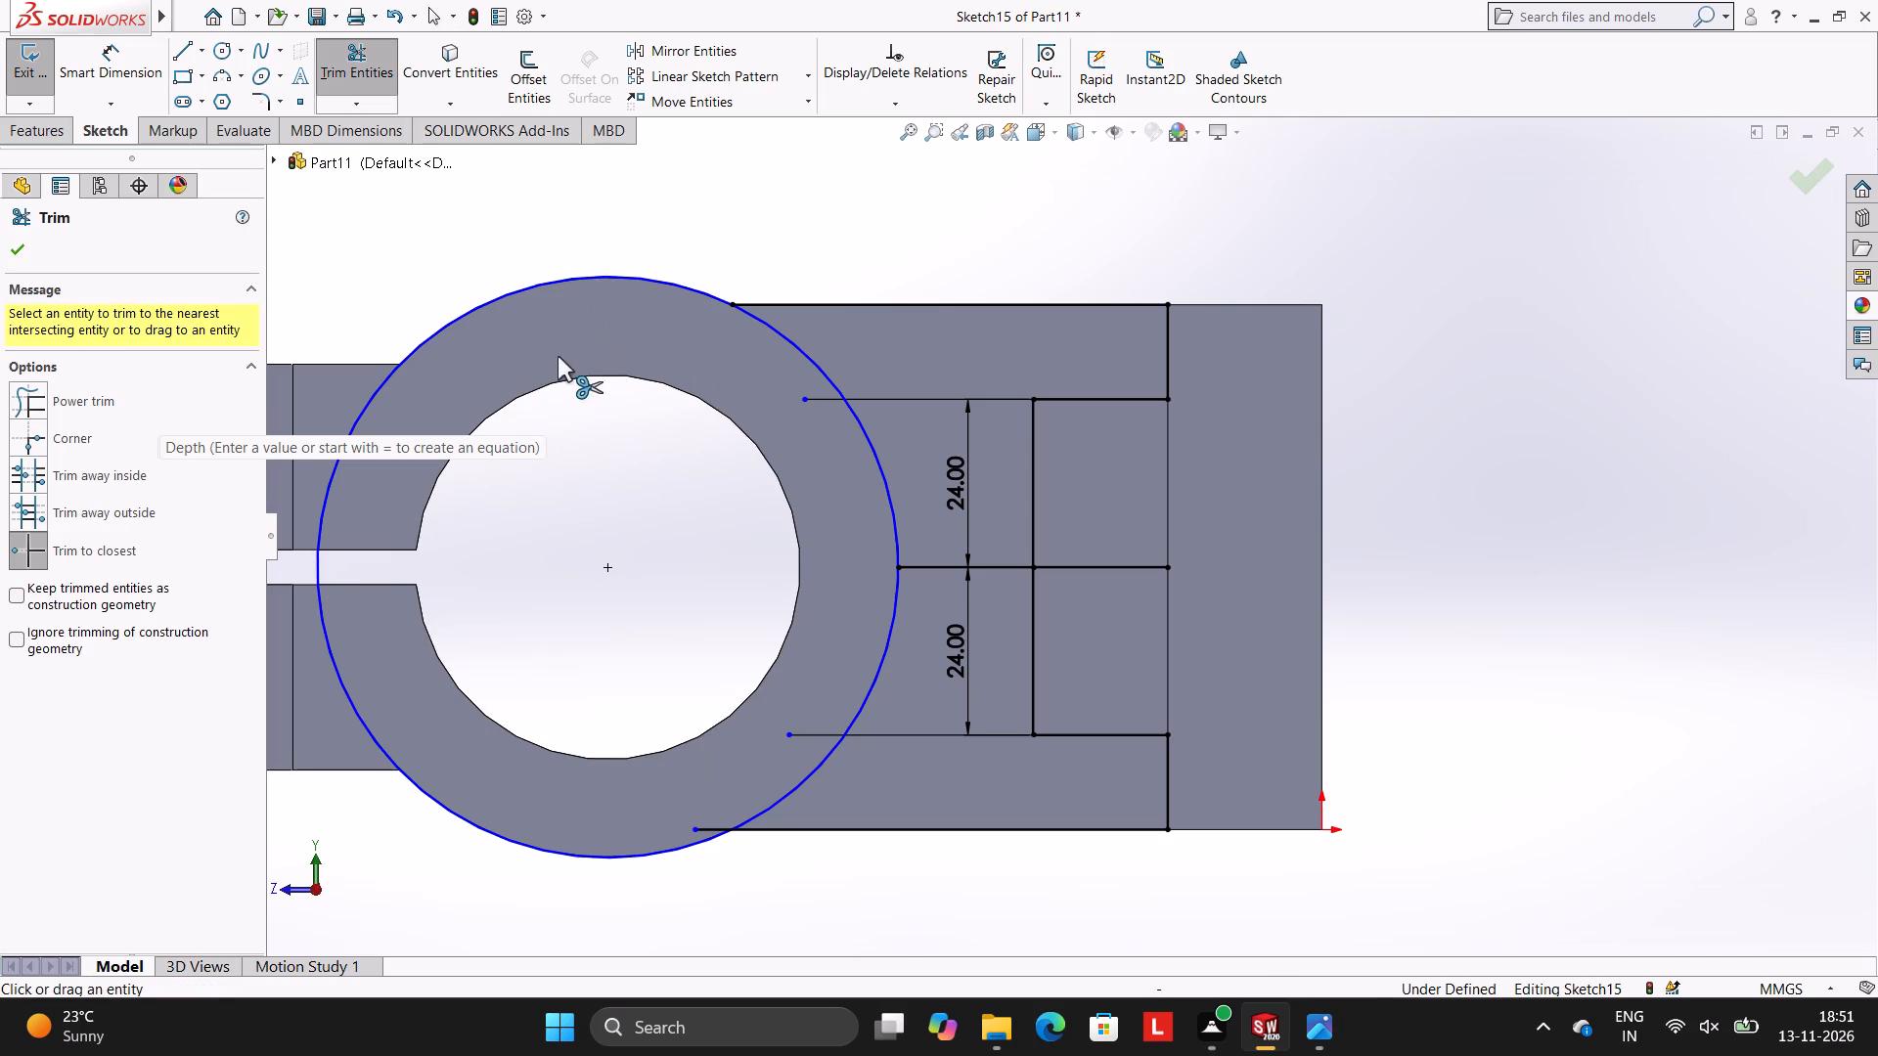
left_click(469, 306)
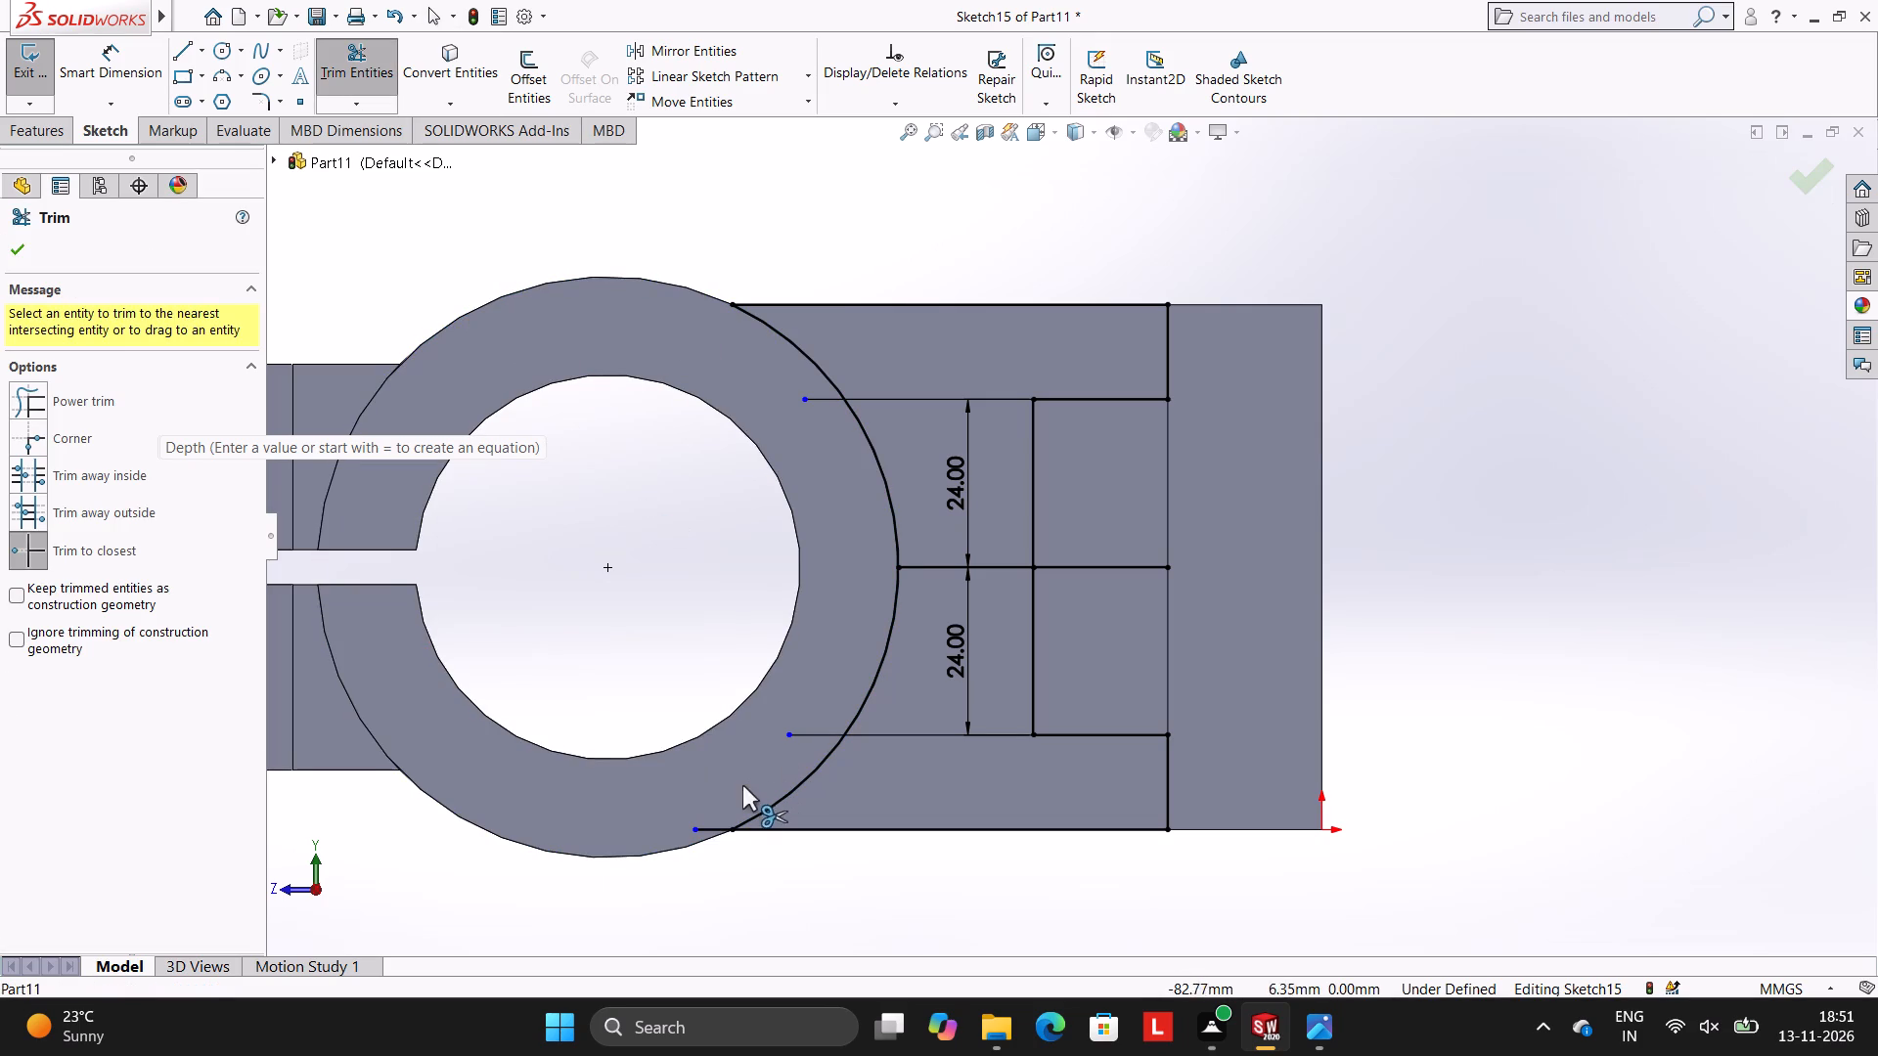
left_click(704, 829)
left_click(800, 728)
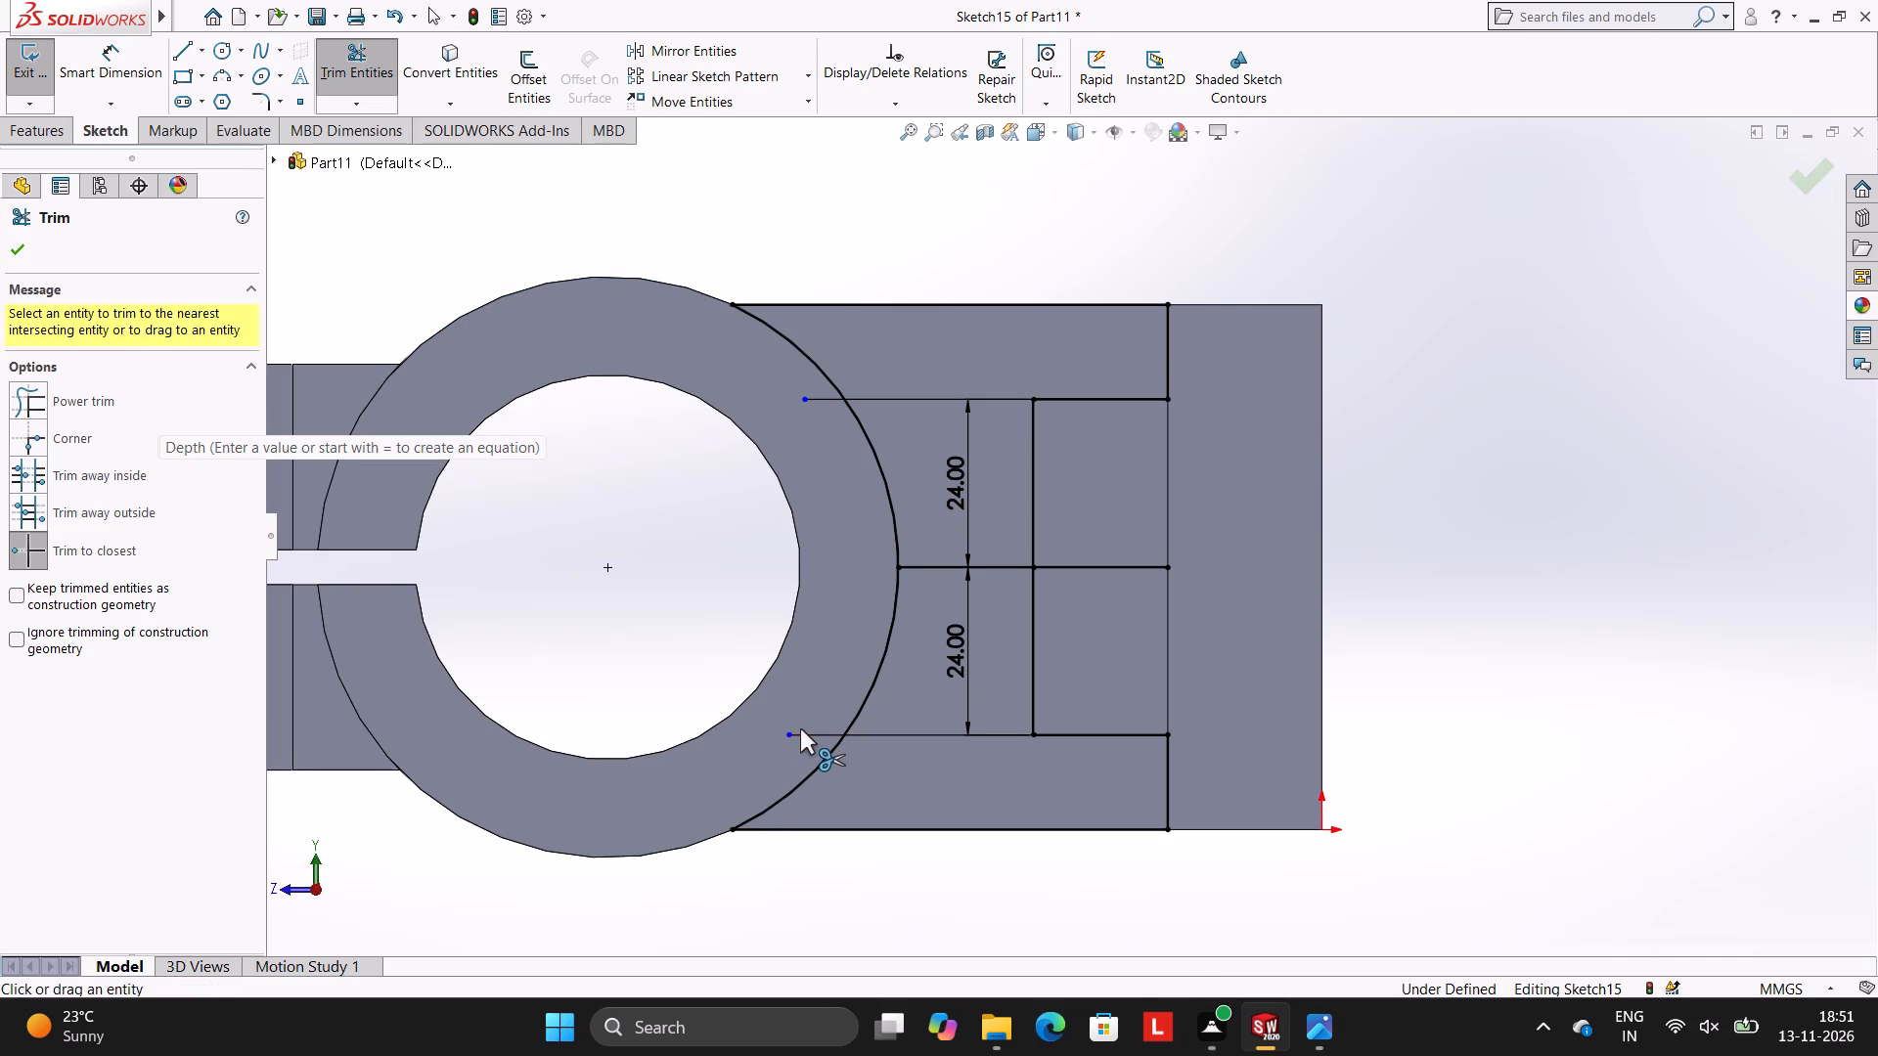
left_click(800, 735)
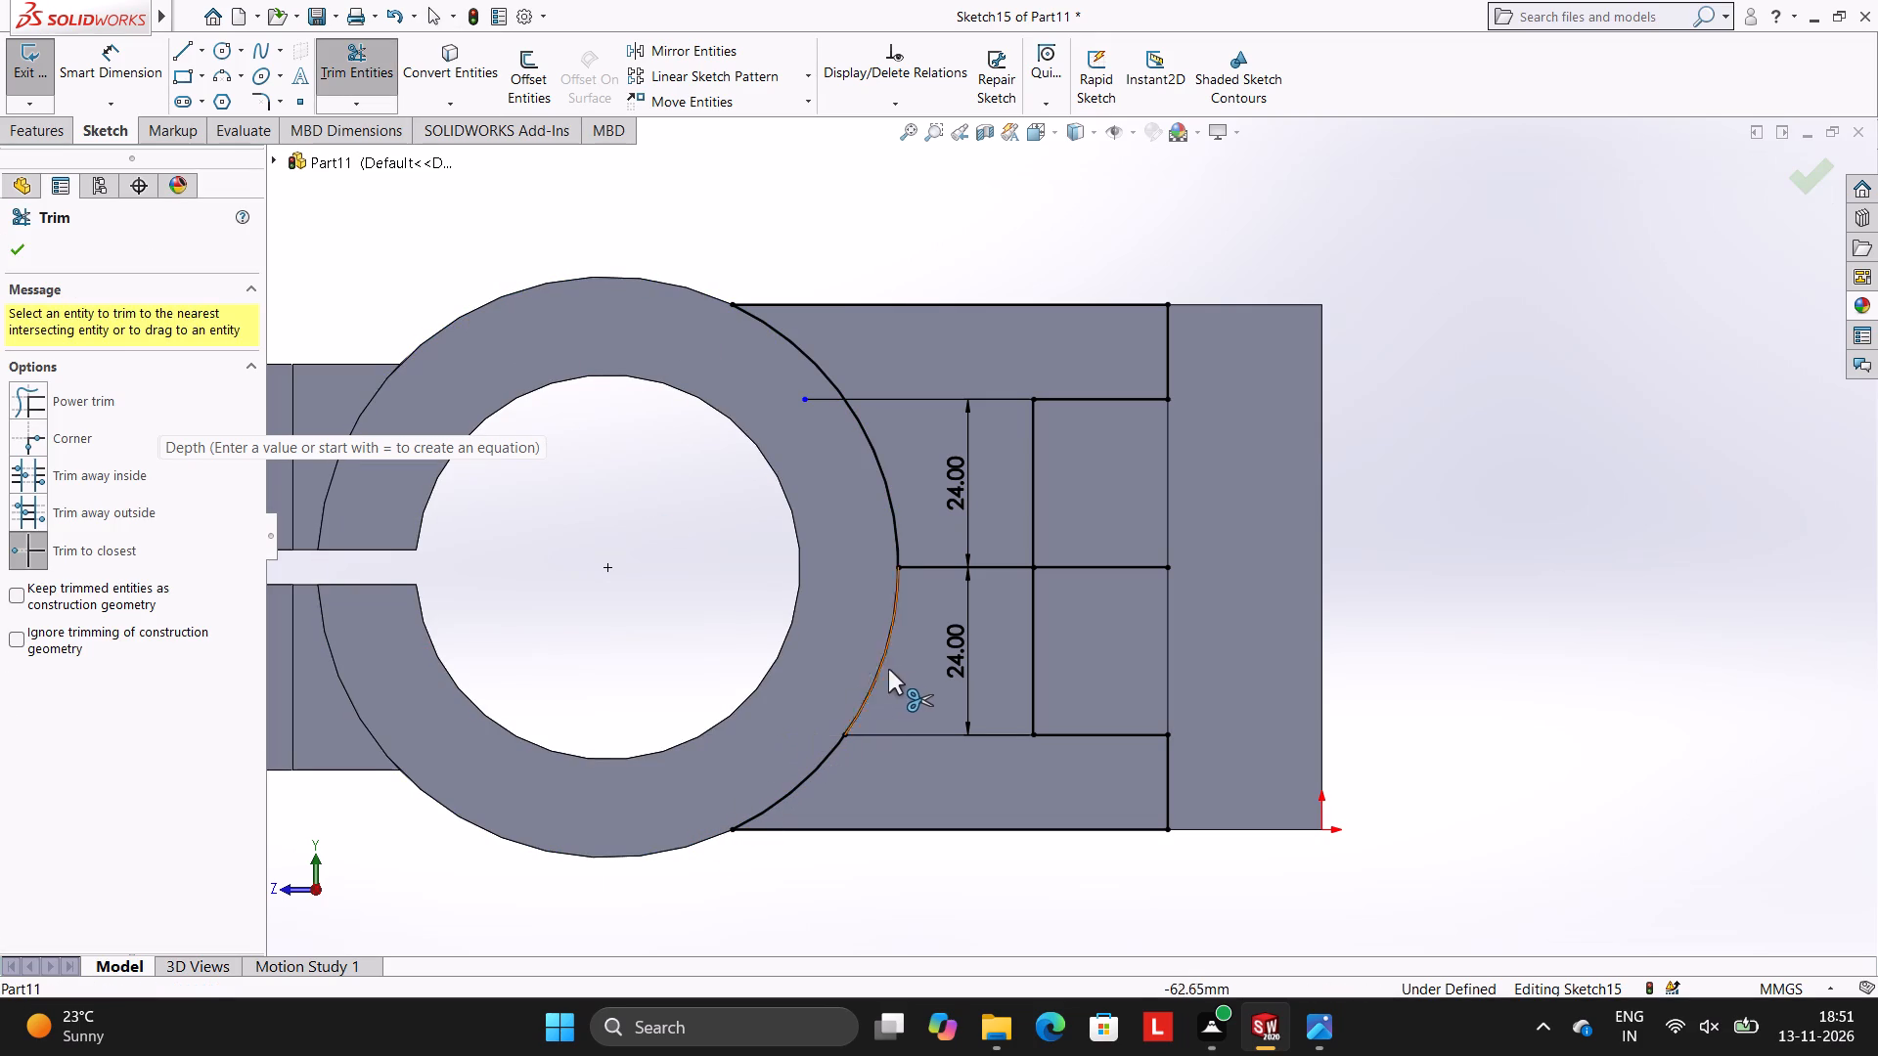
left_click(885, 668)
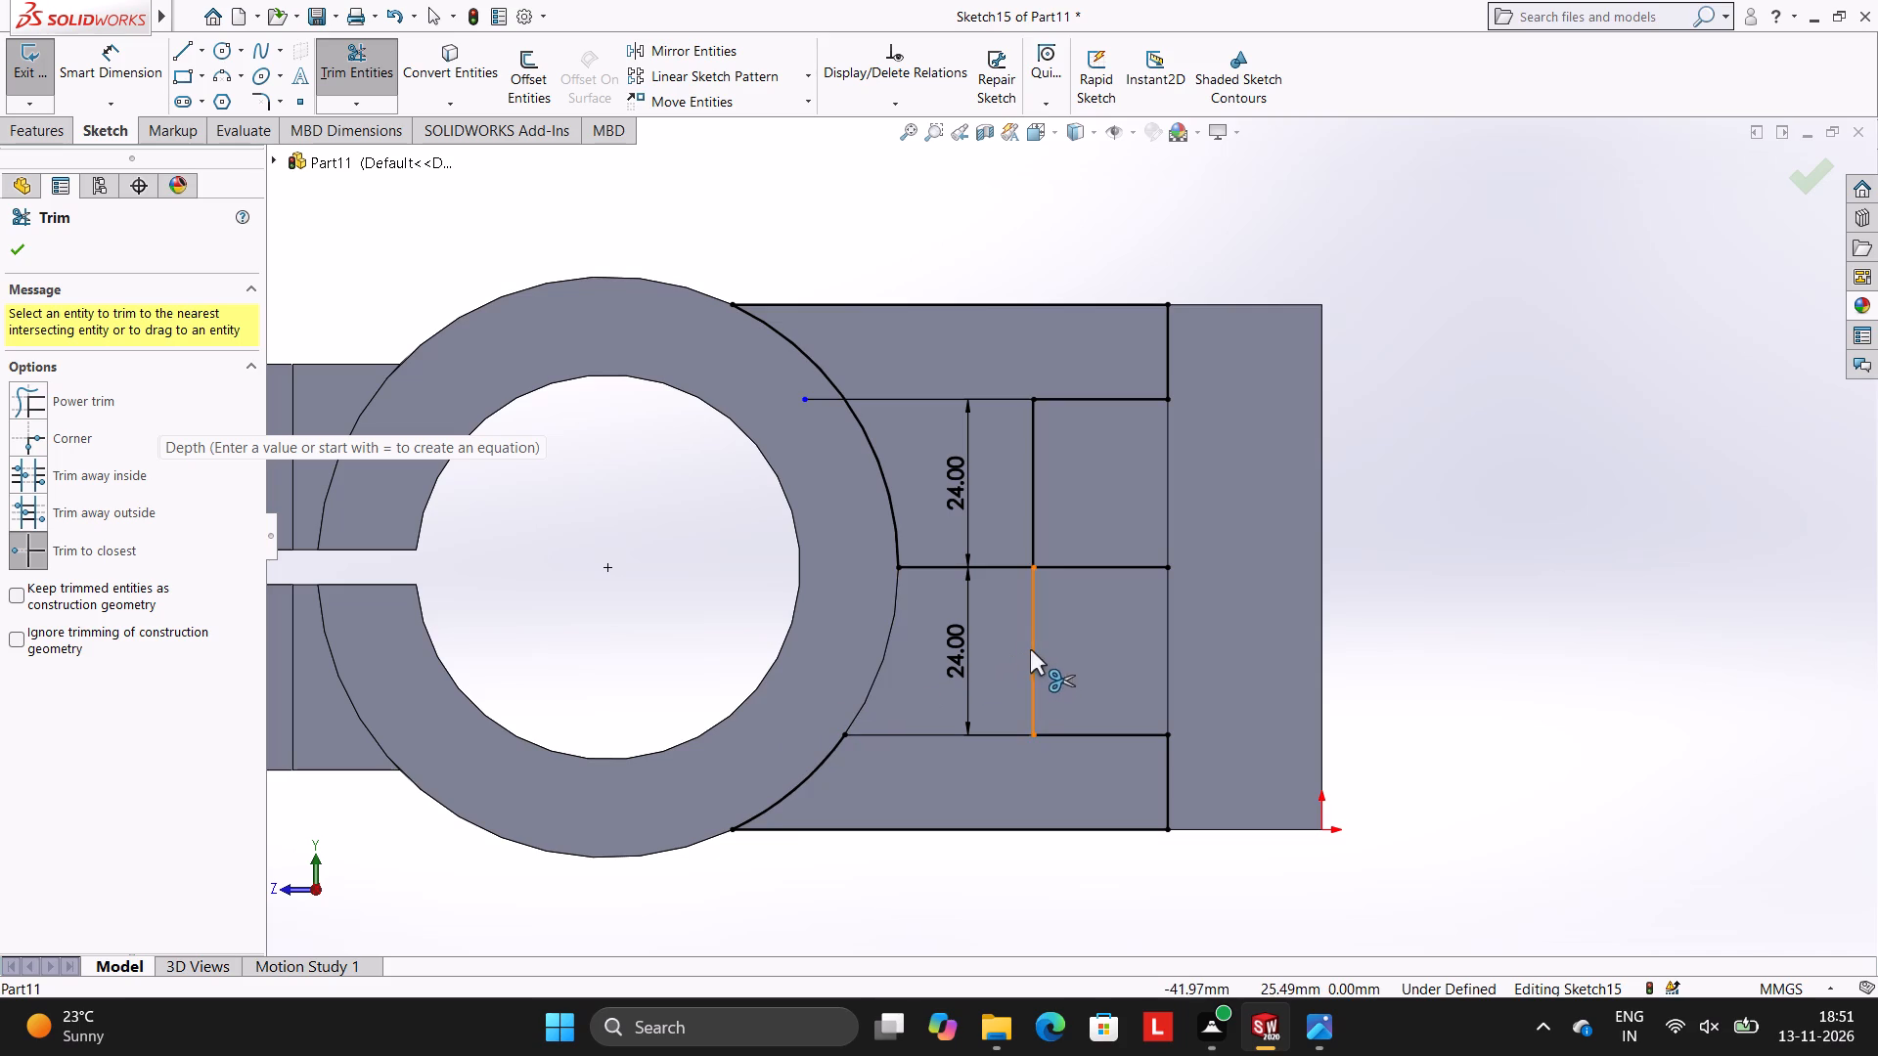
left_click(827, 398)
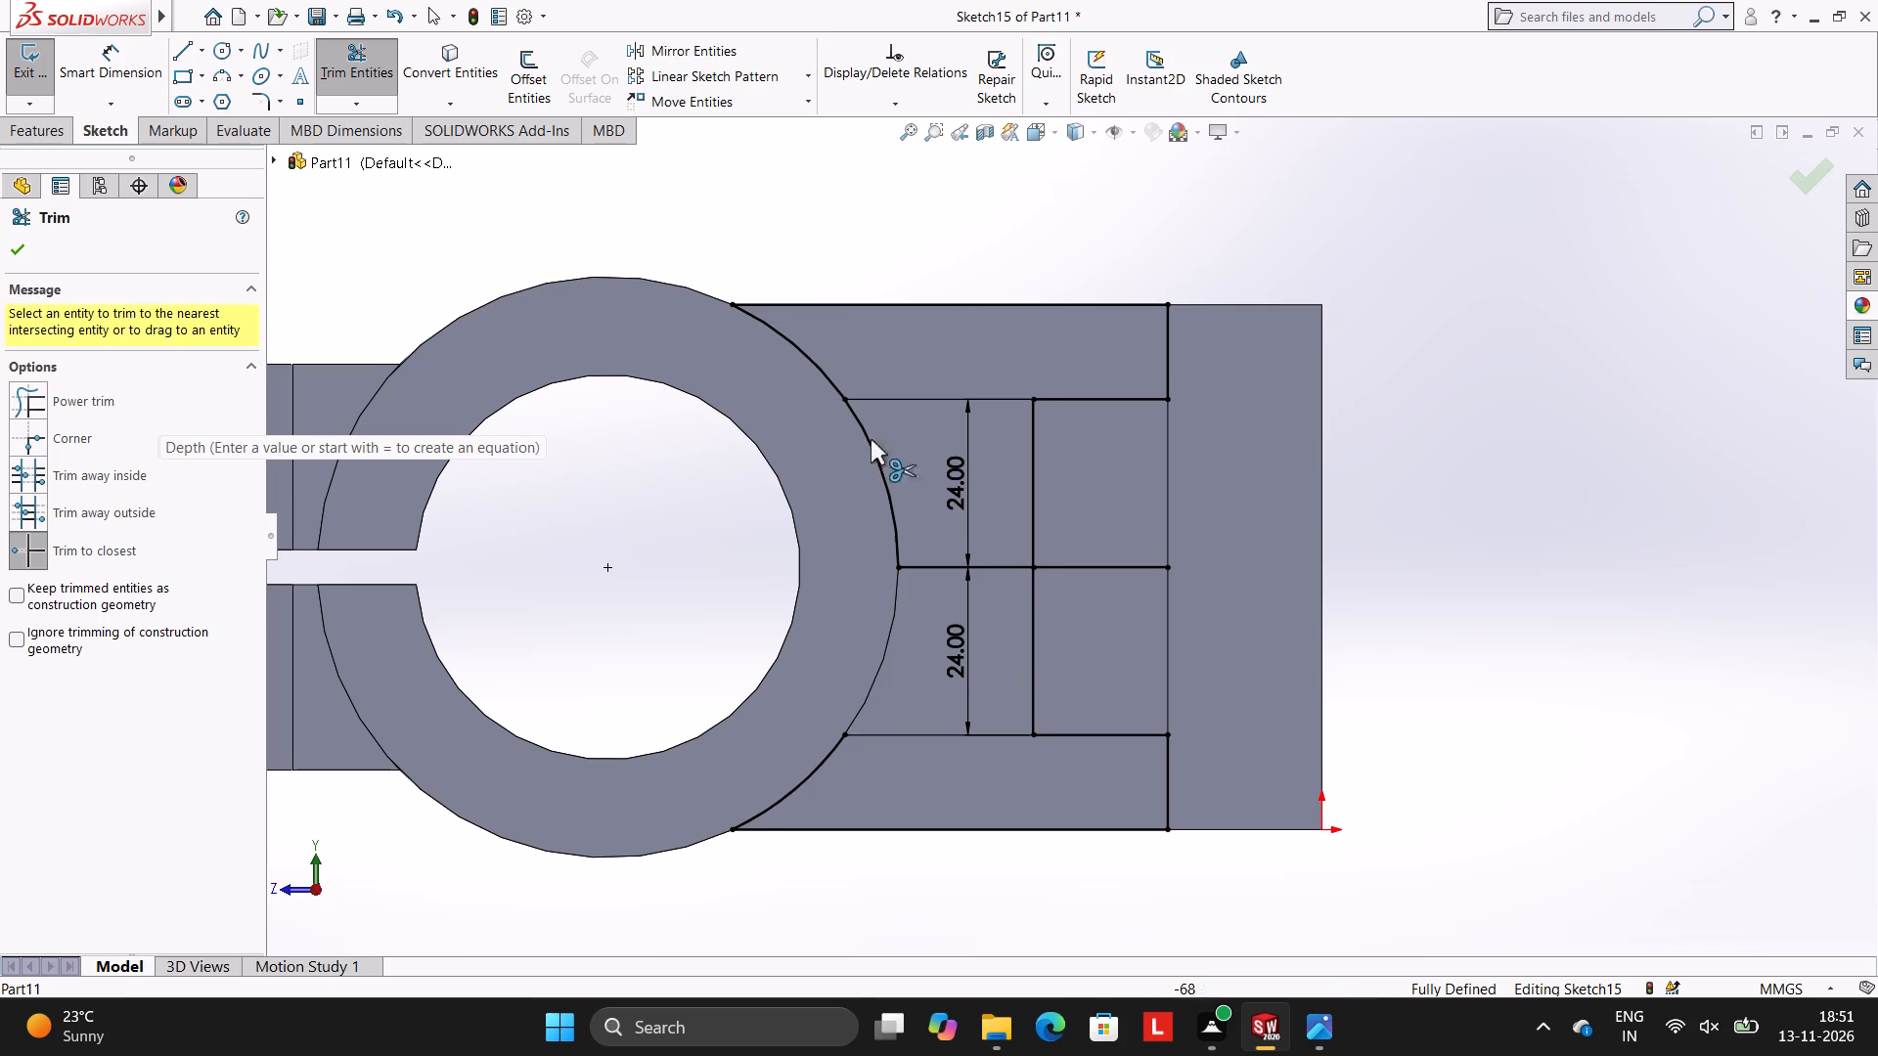
Trim away the vertical connecting lines, the centre line and the remaining middle arc between the upper and lower strips.
left_click(1034, 425)
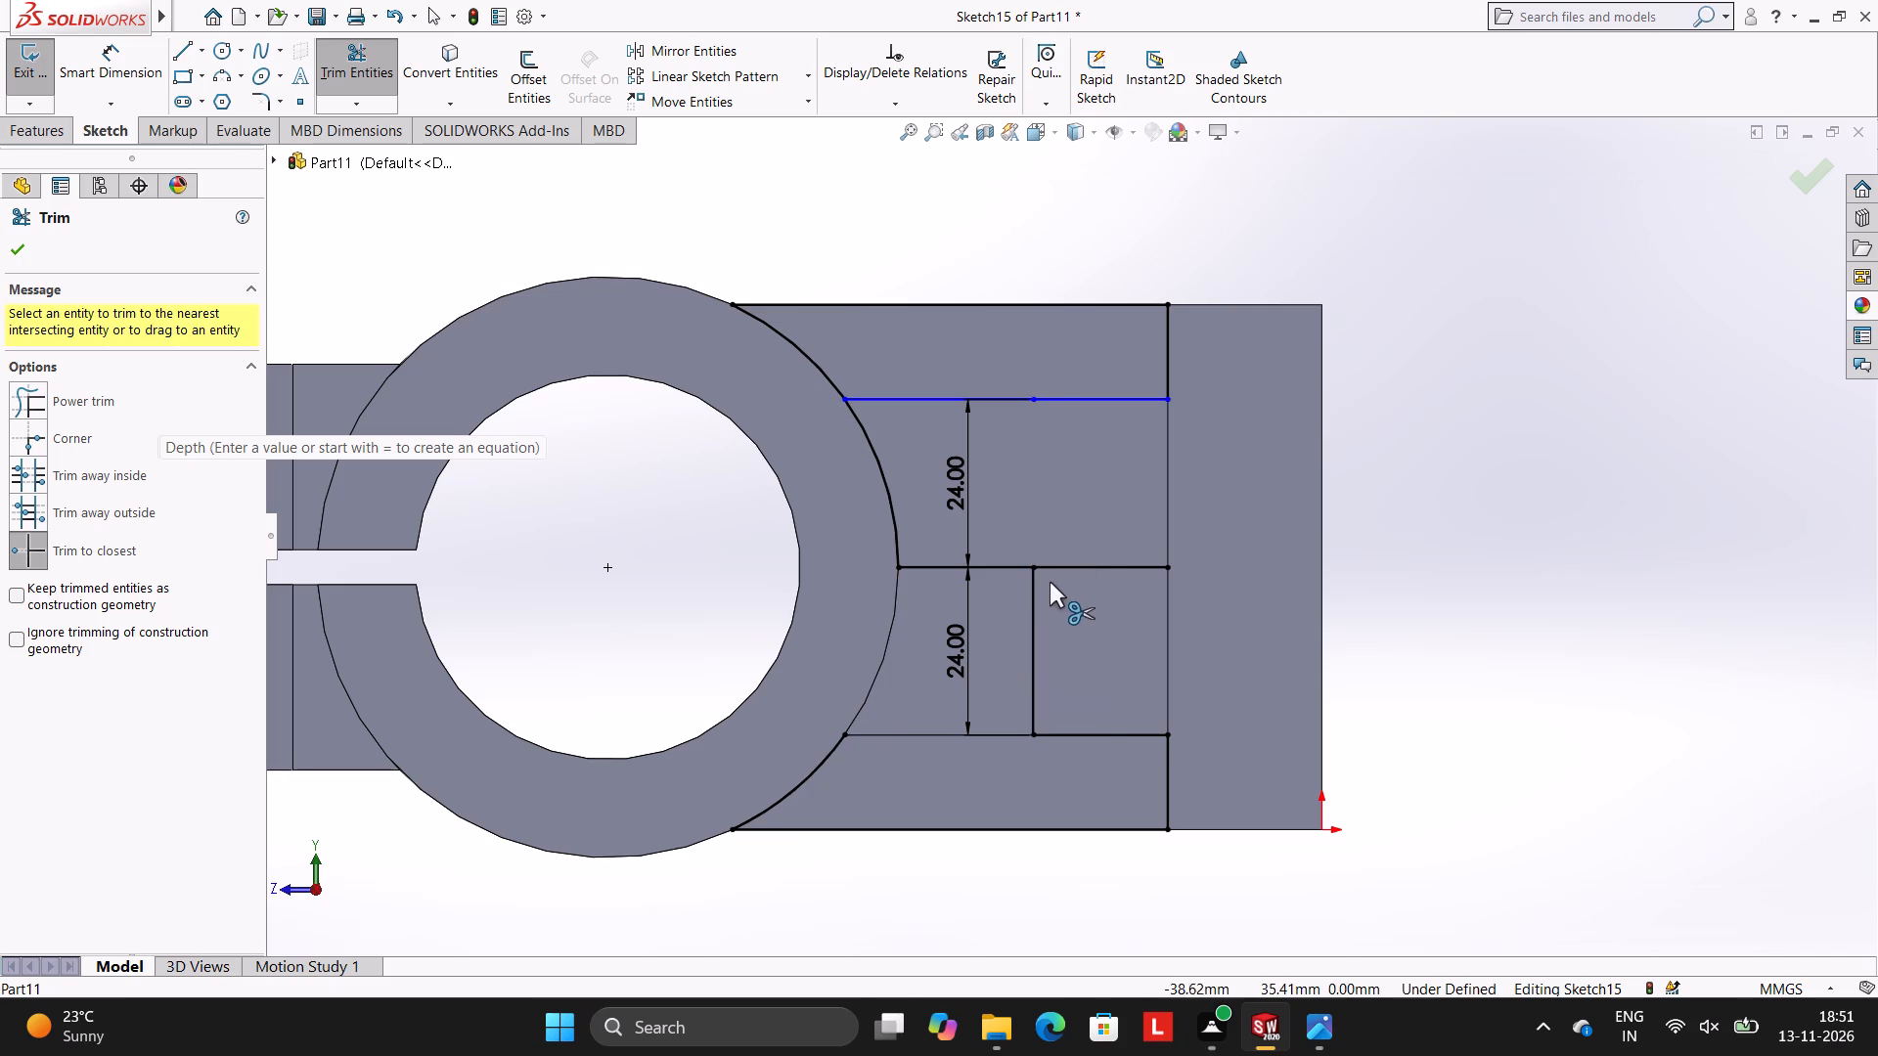
left_click(1036, 584)
left_click(1046, 565)
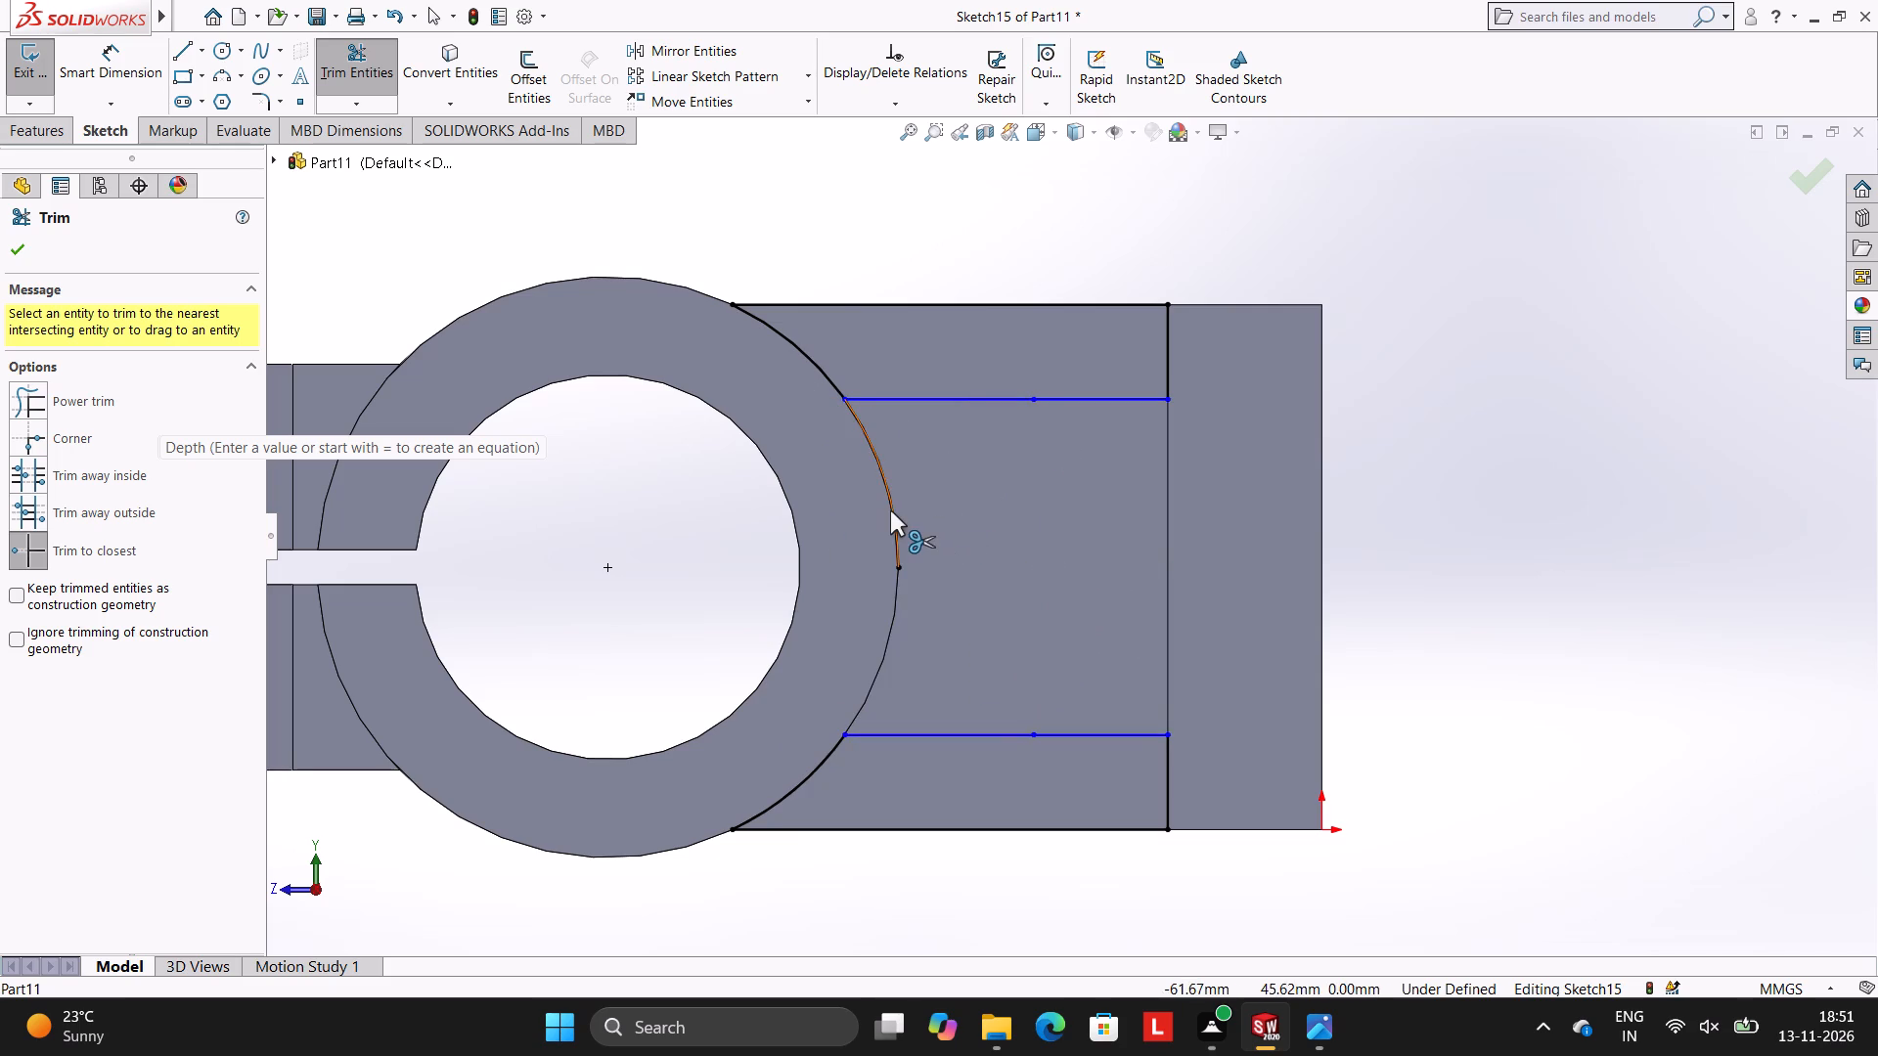
left_click(890, 510)
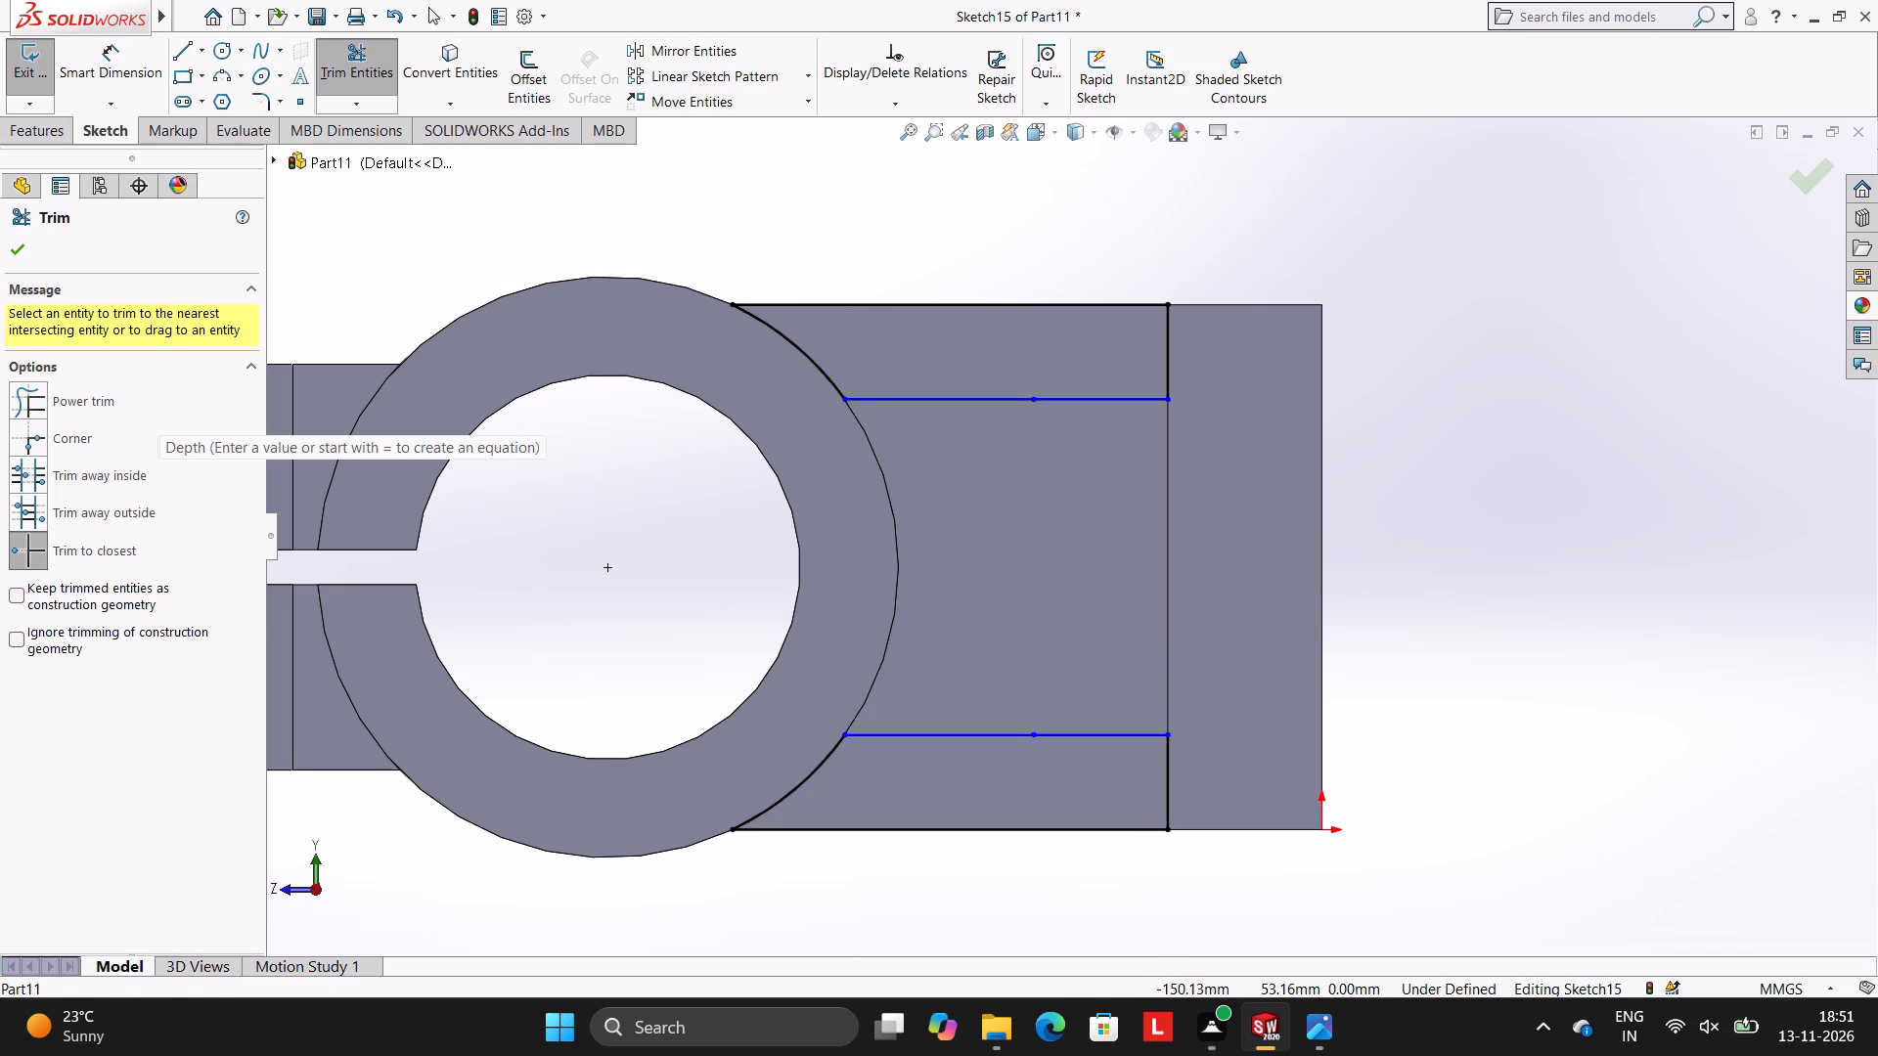
left_click(21, 249)
Trim away the split inner horizontal lines of both the upper and lower strips.
left_click(133, 69)
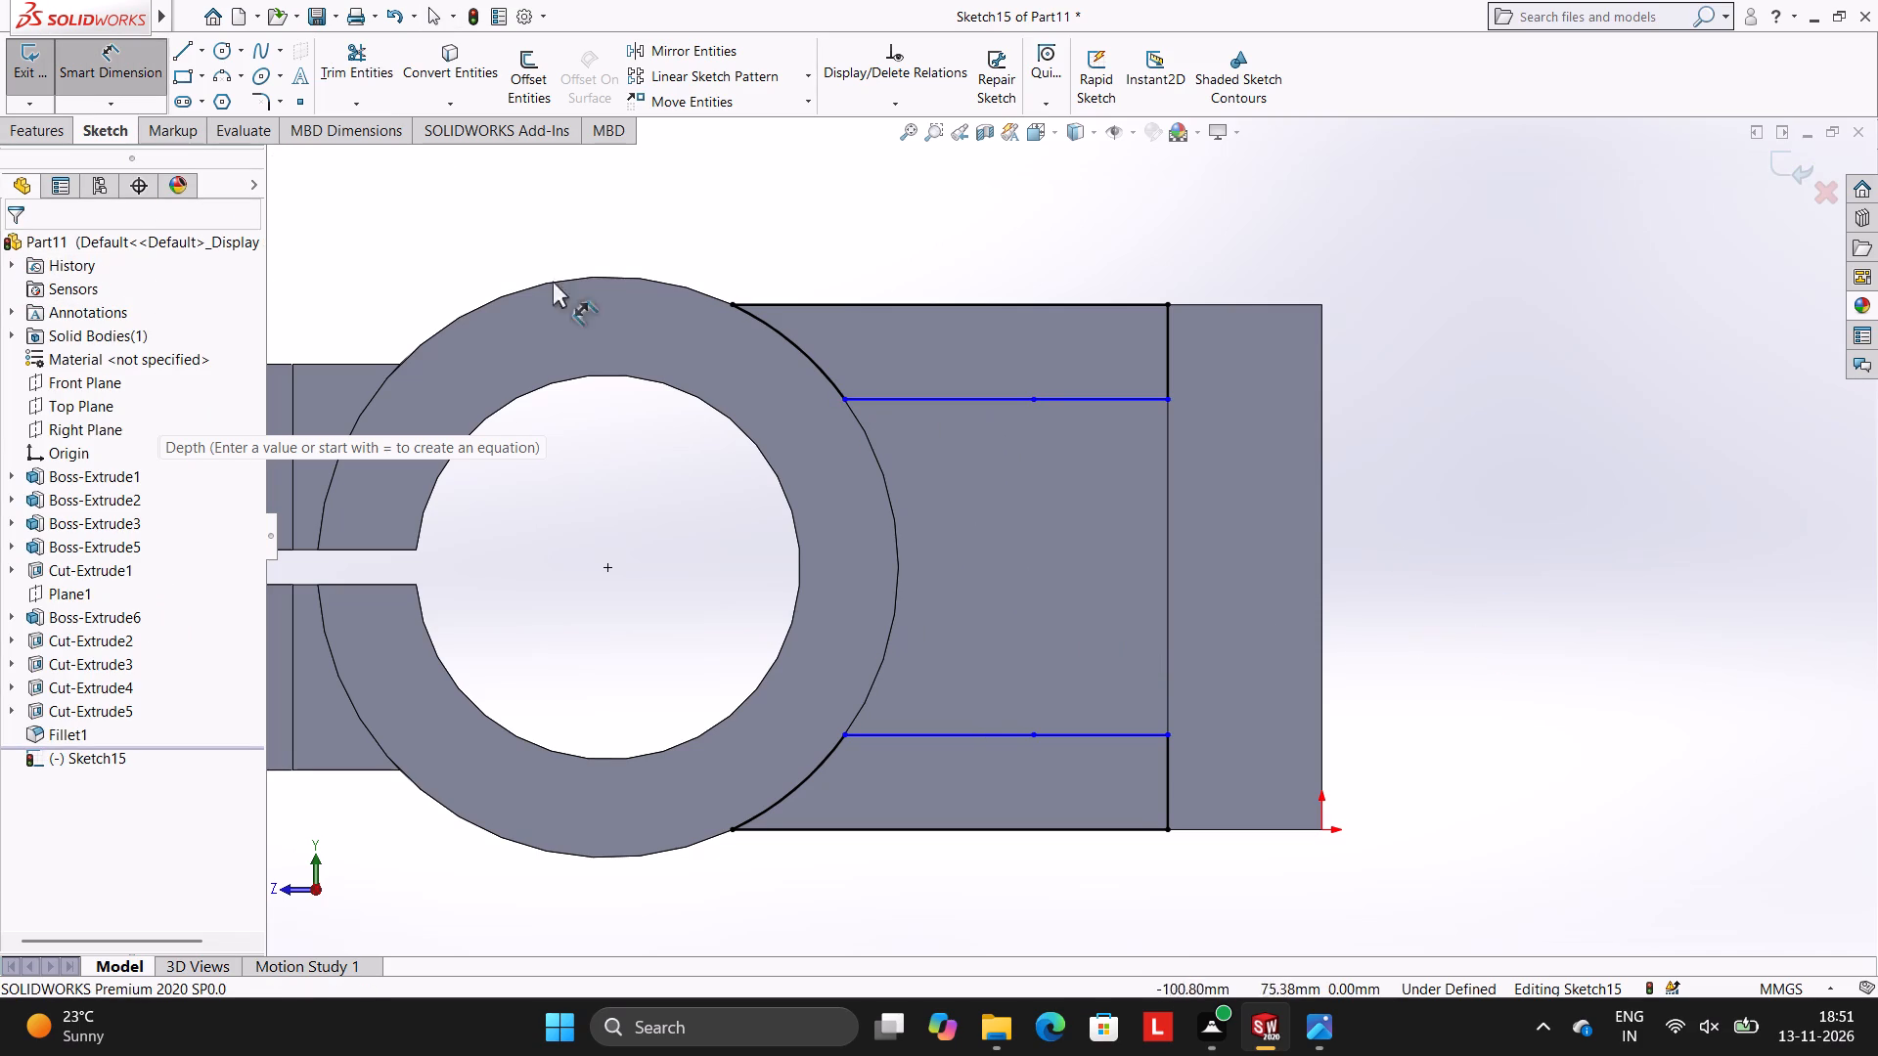
left_click(355, 57)
left_click(1008, 402)
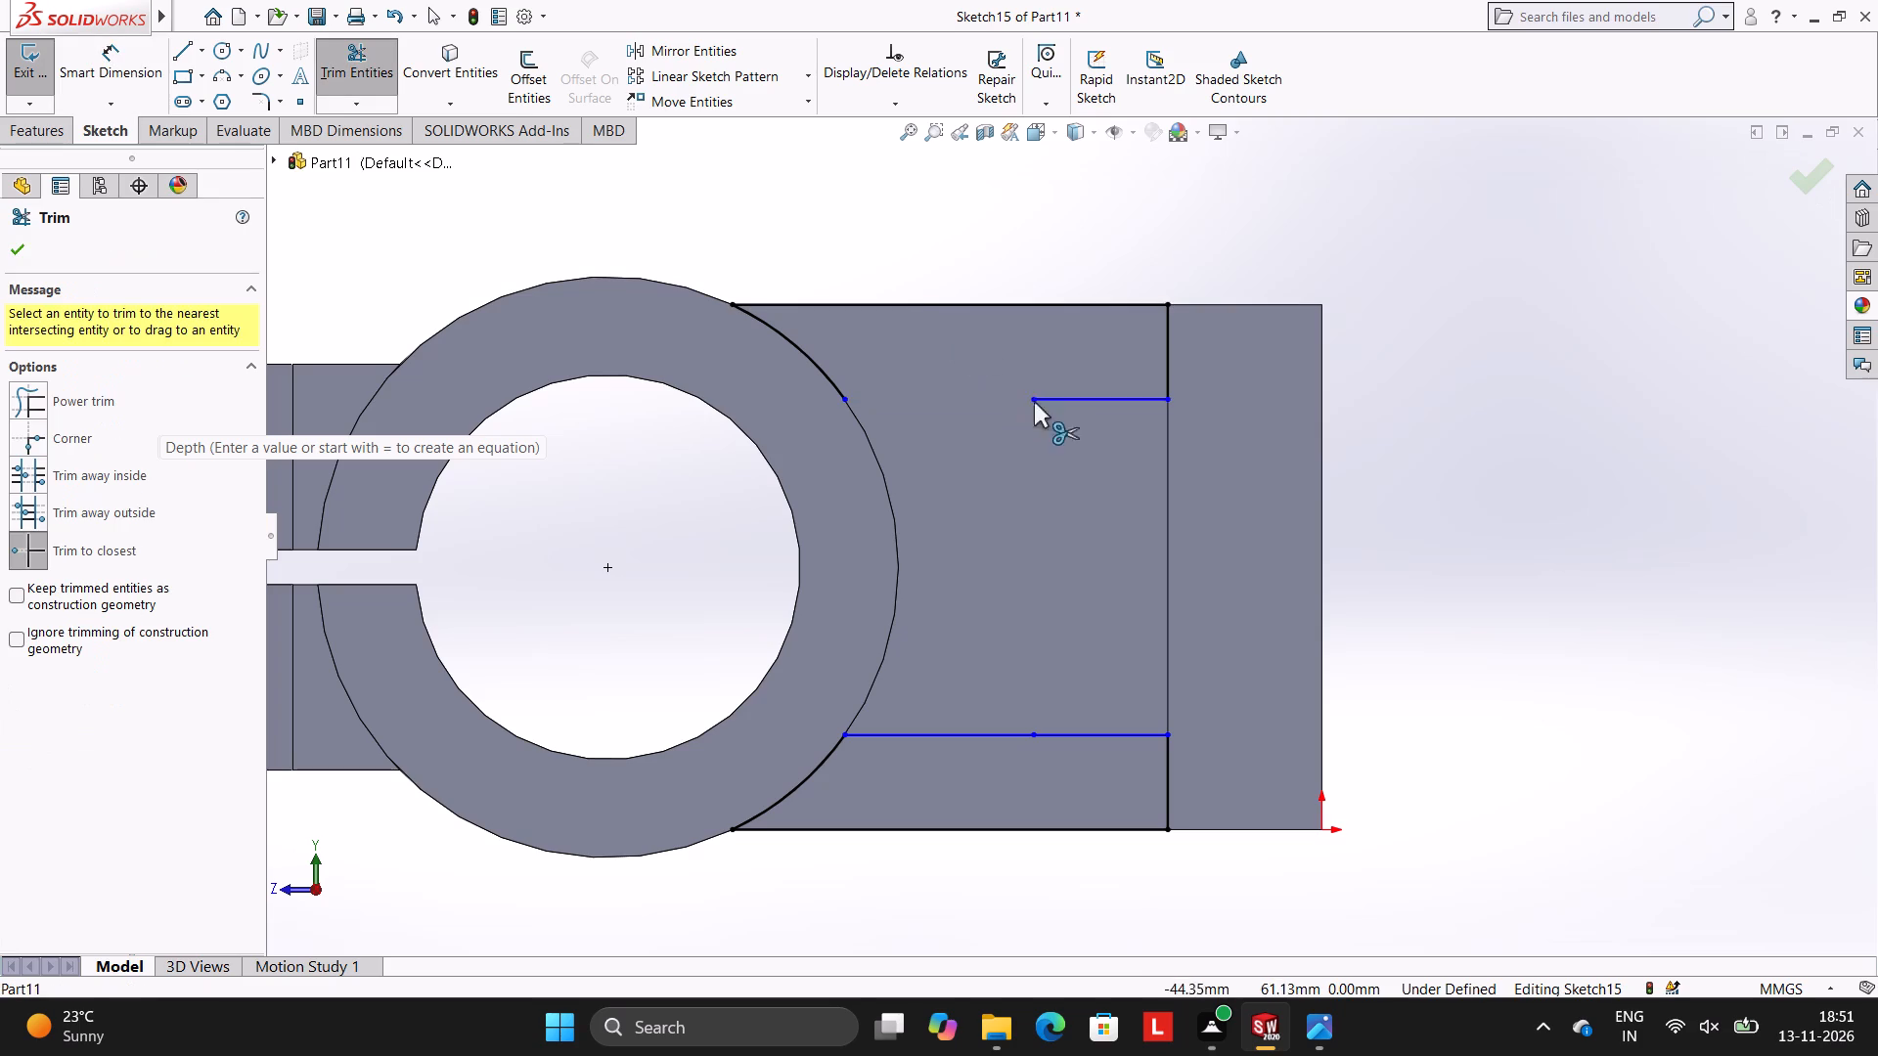
left_click(1063, 402)
left_click(1049, 746)
left_click(1048, 736)
left_click(1004, 737)
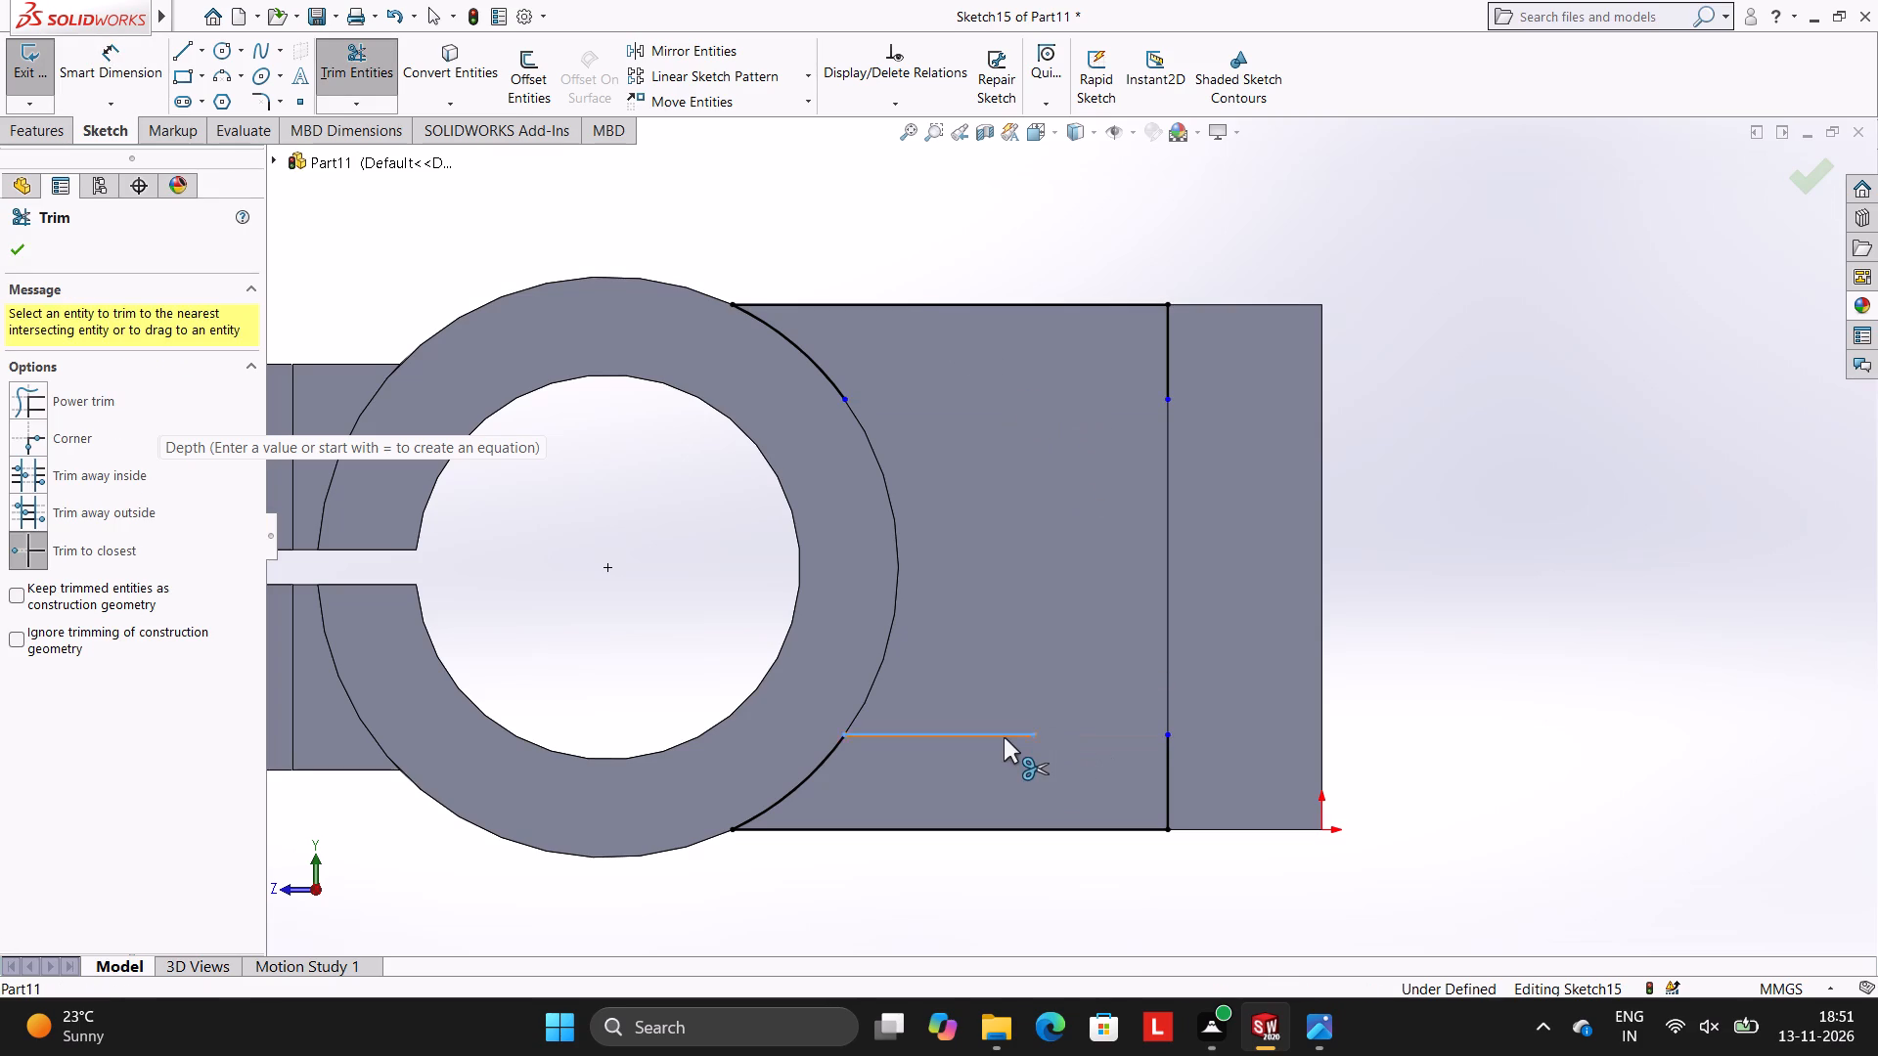
Redraw each strip's inner edge as one horizontal line about 46 mm long from the arc's end to the base-side vertical line.
left_click(184, 51)
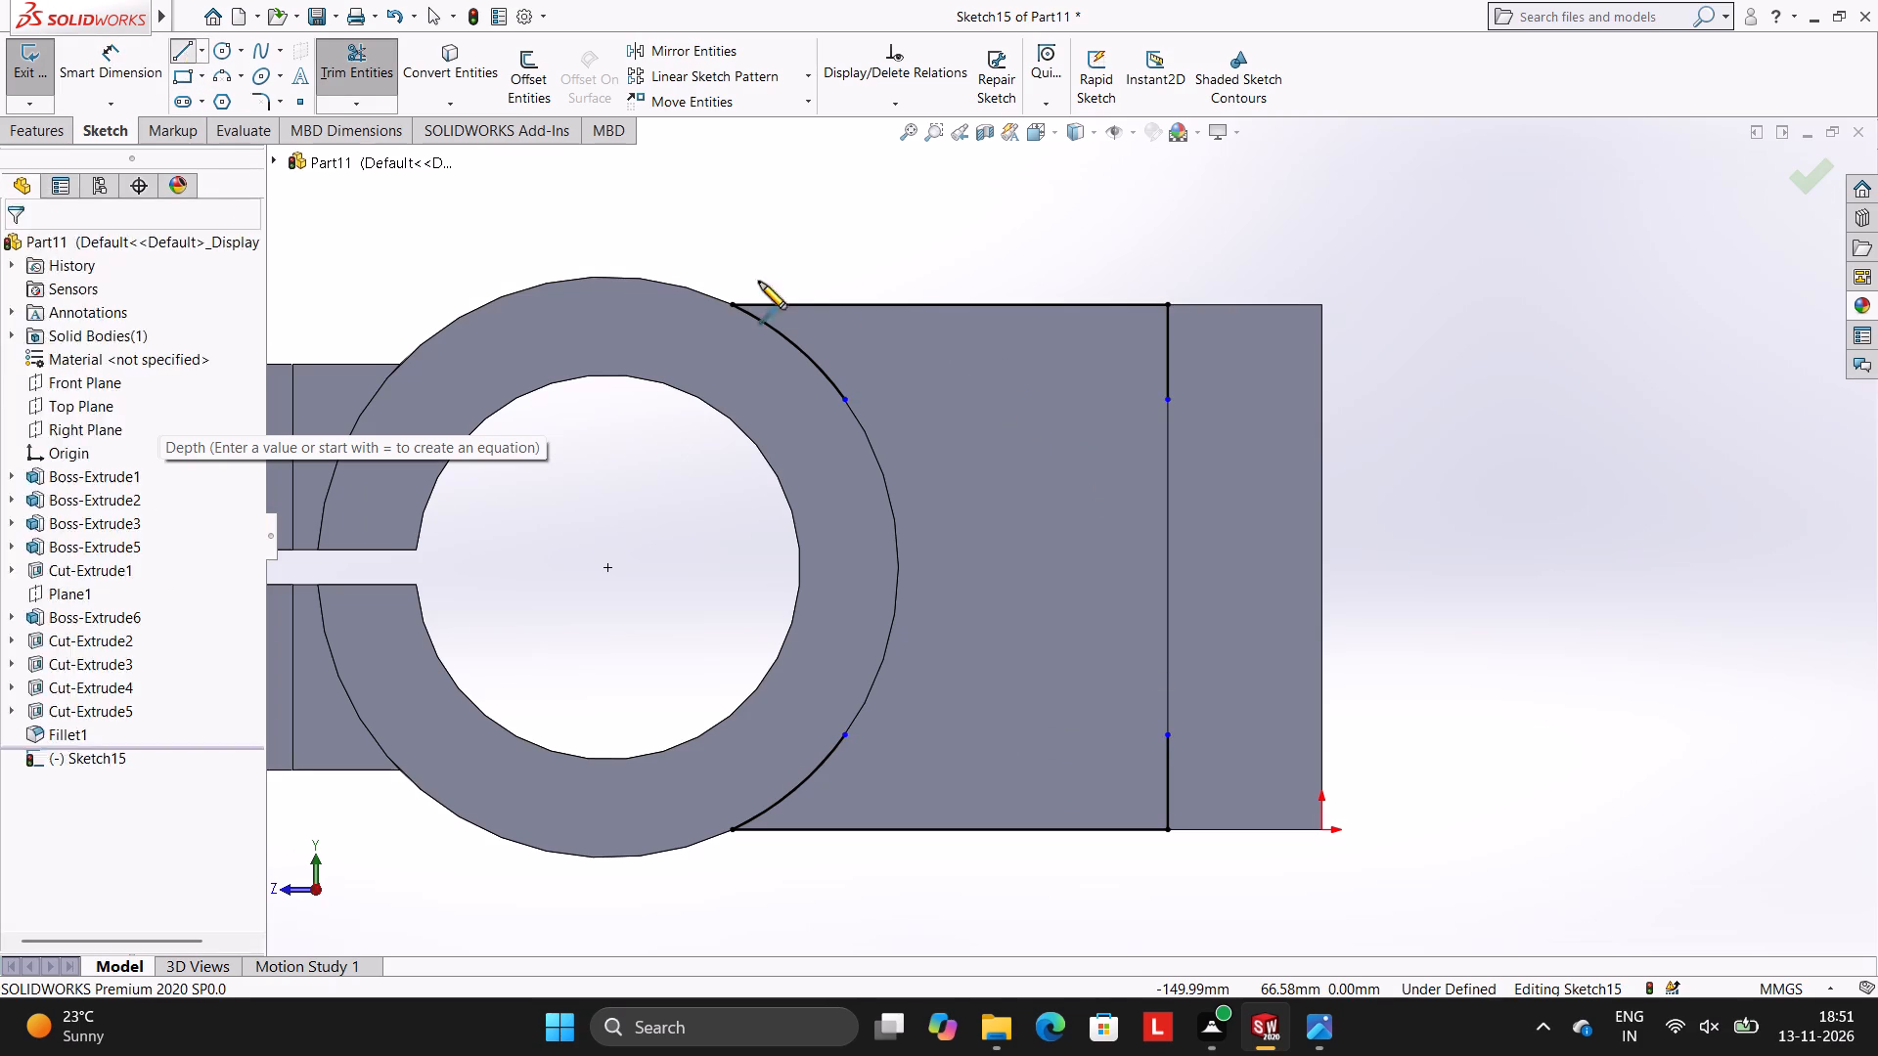
left_click(841, 400)
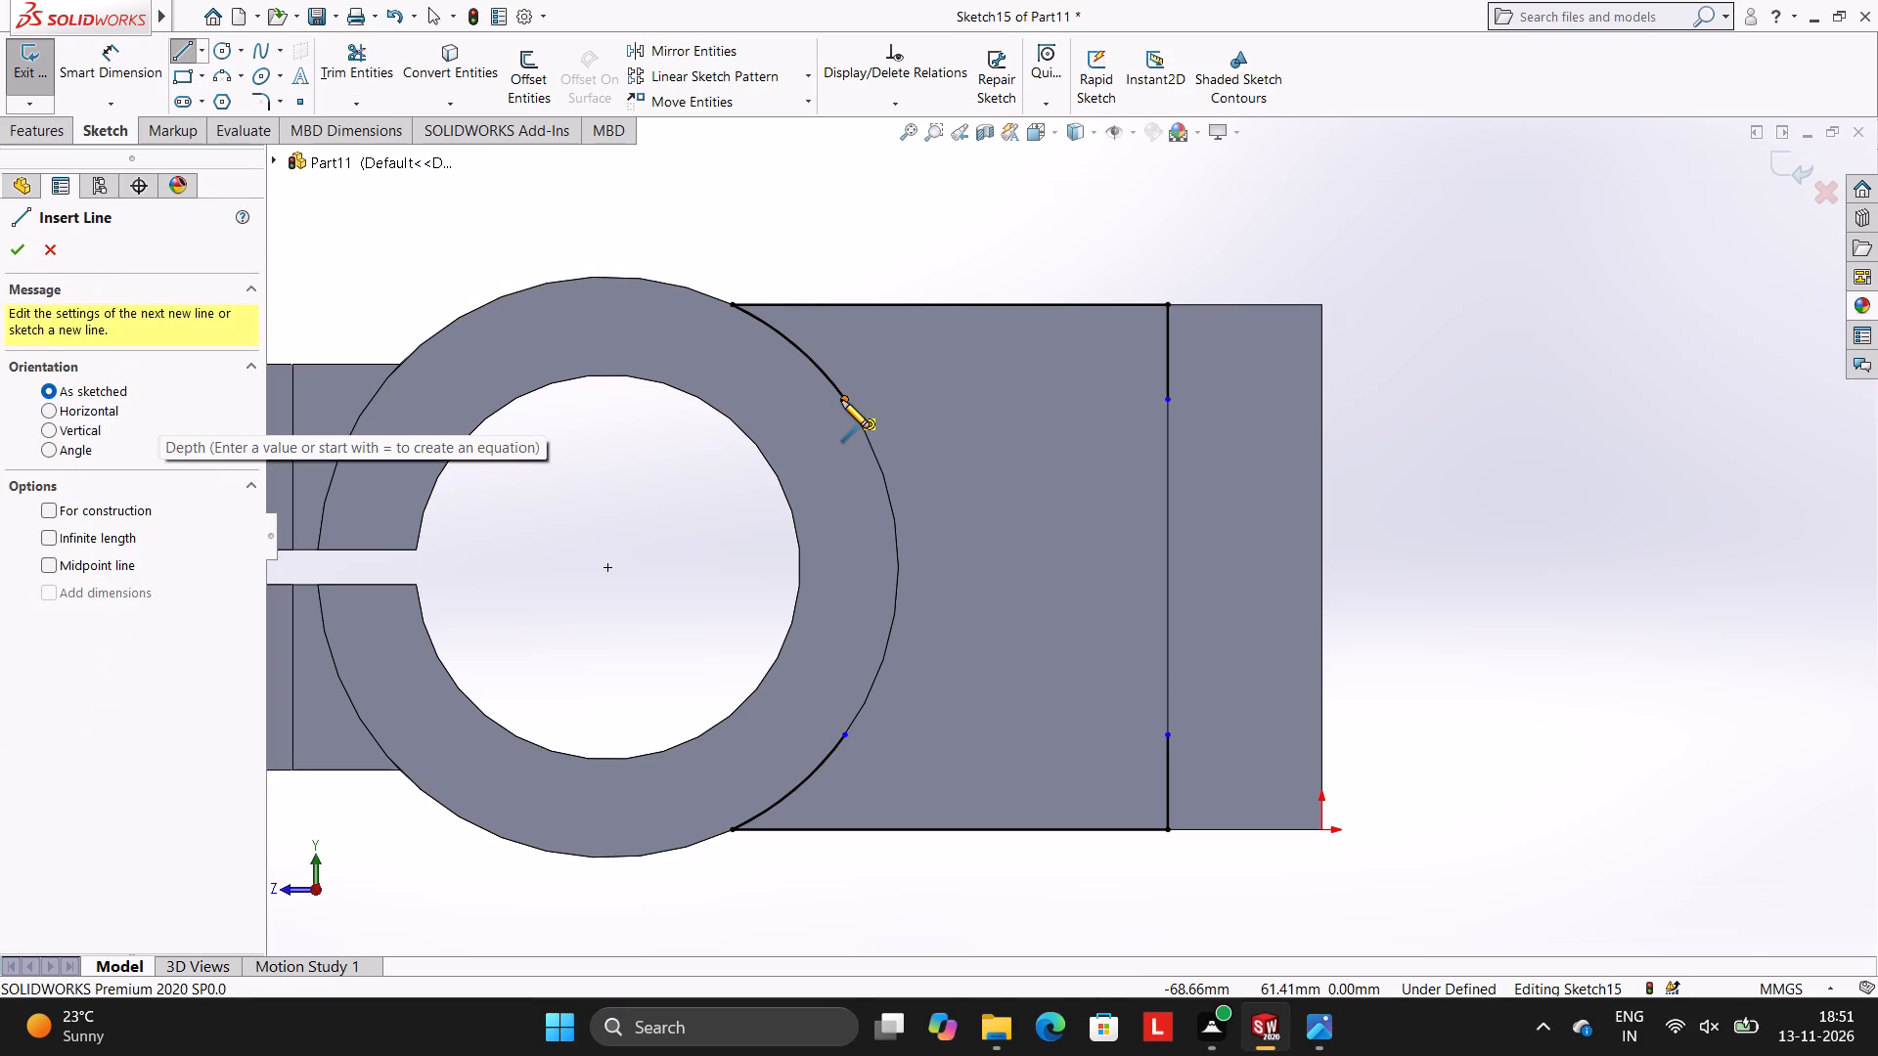
left_click(1167, 398)
key("Escape")
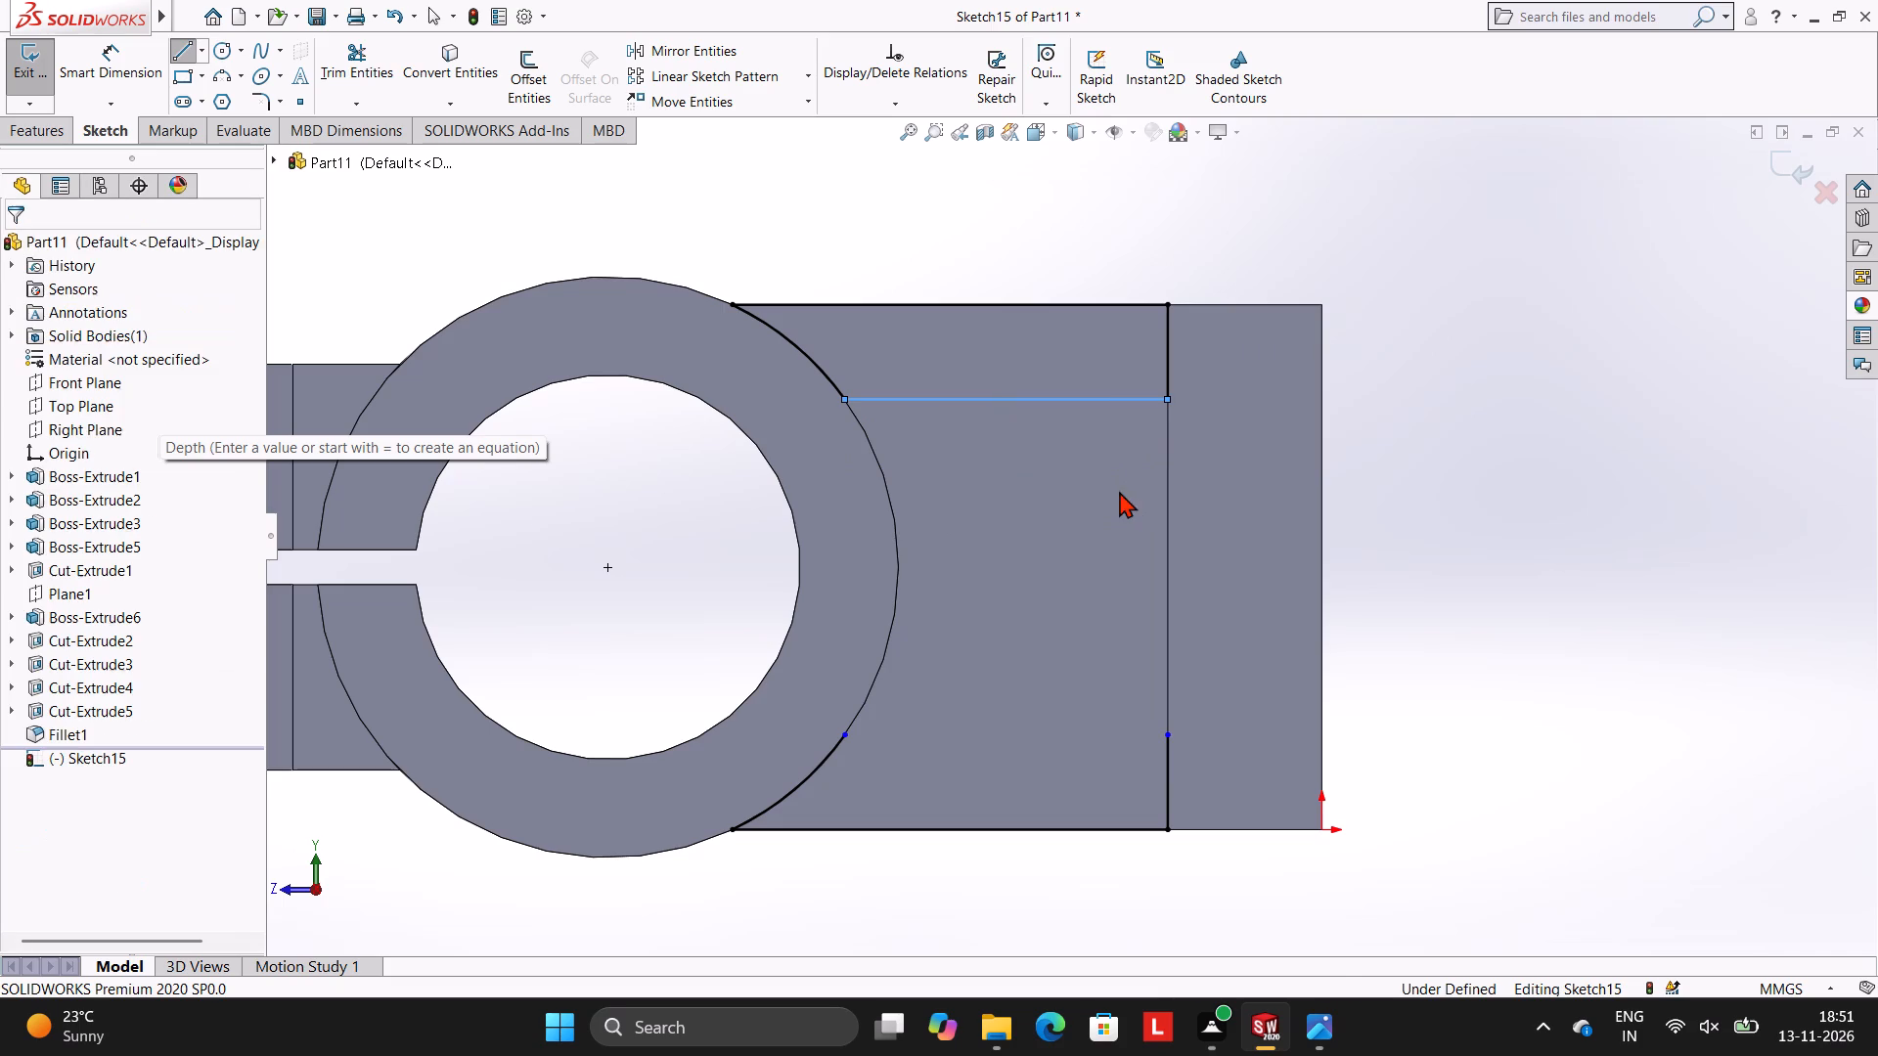
key("Escape")
left_click(182, 57)
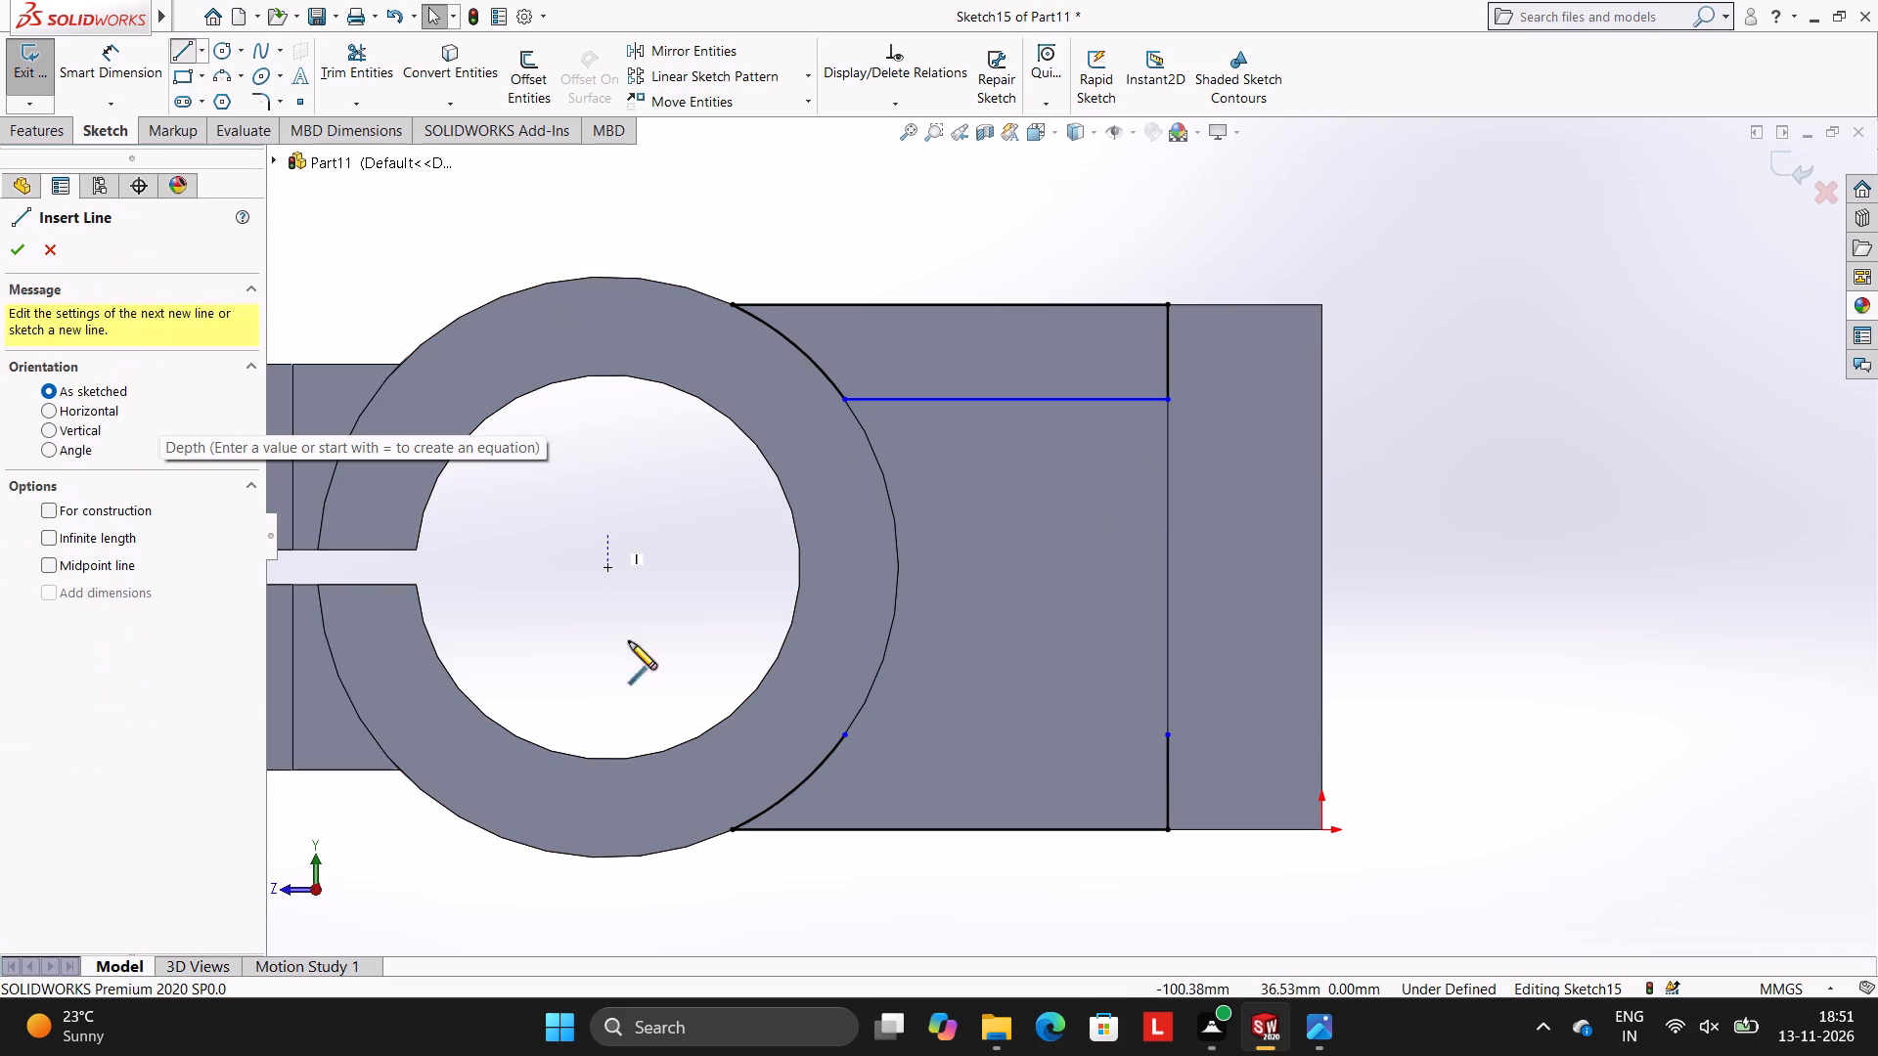
left_click(843, 732)
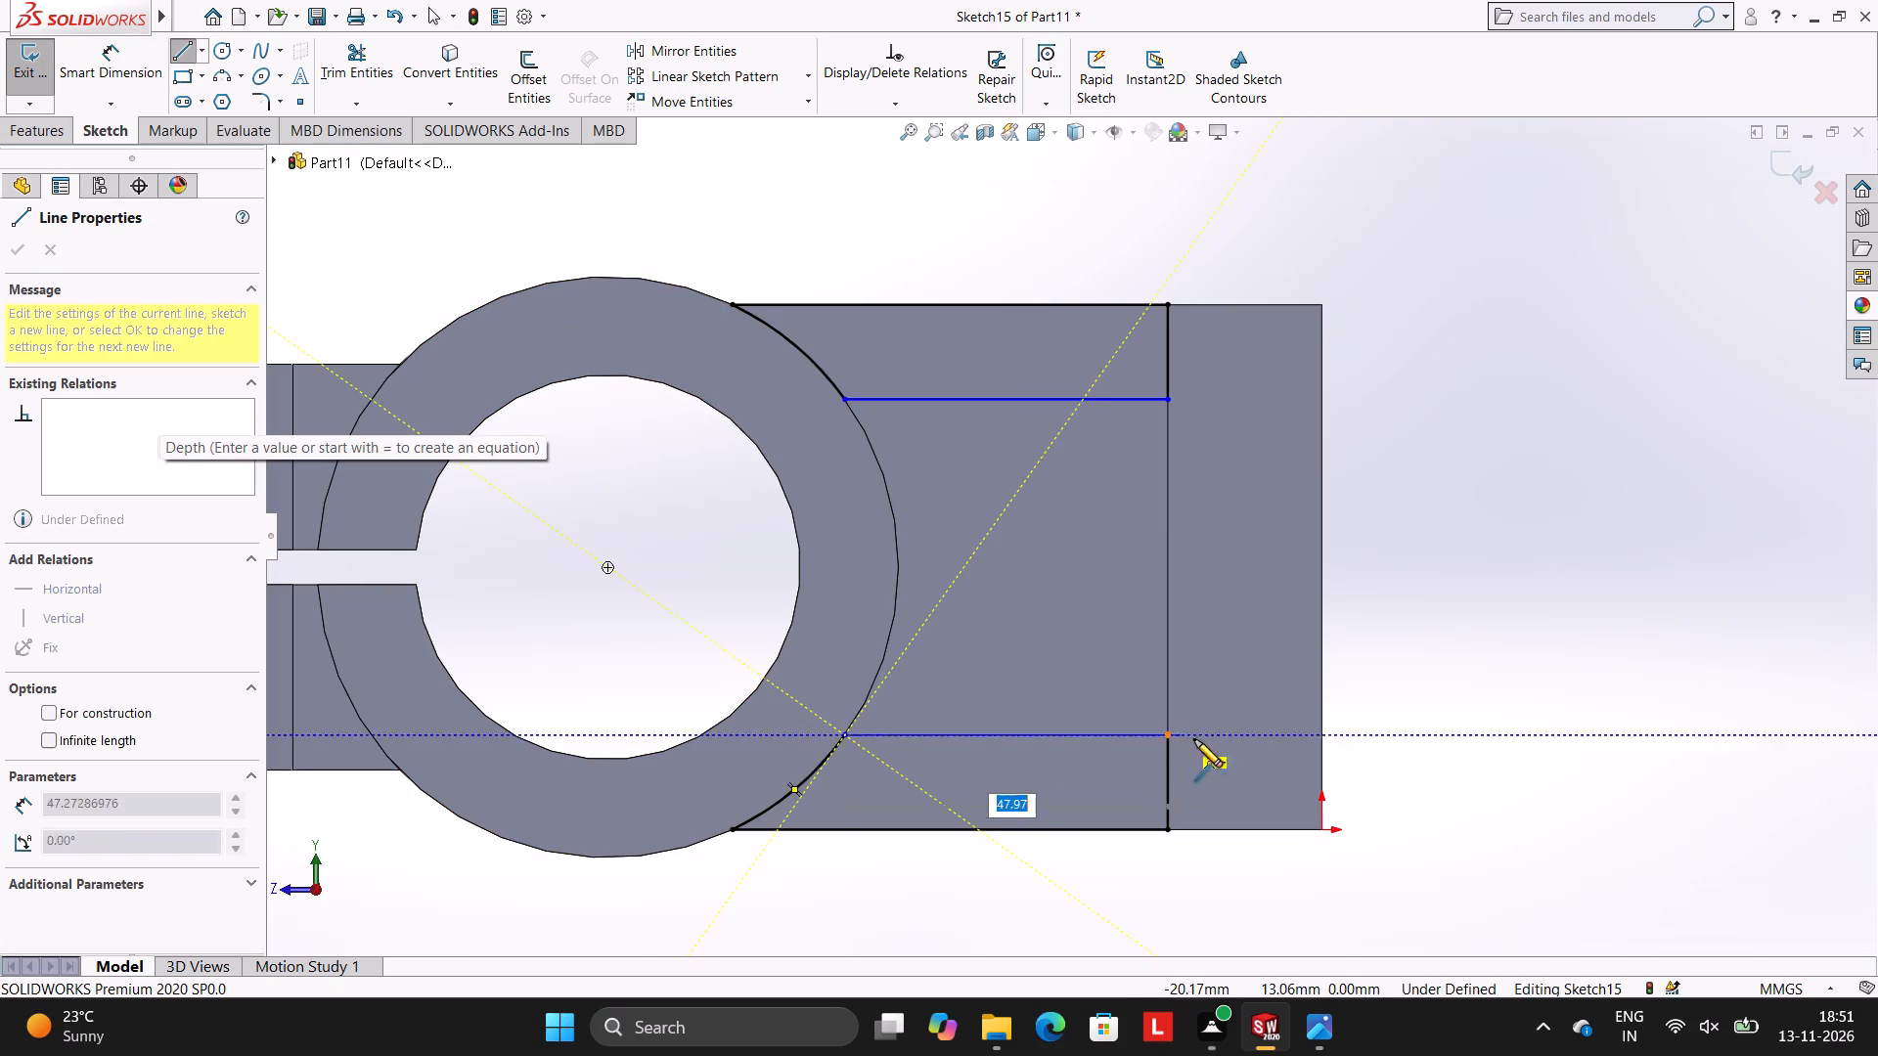
left_click(1164, 735)
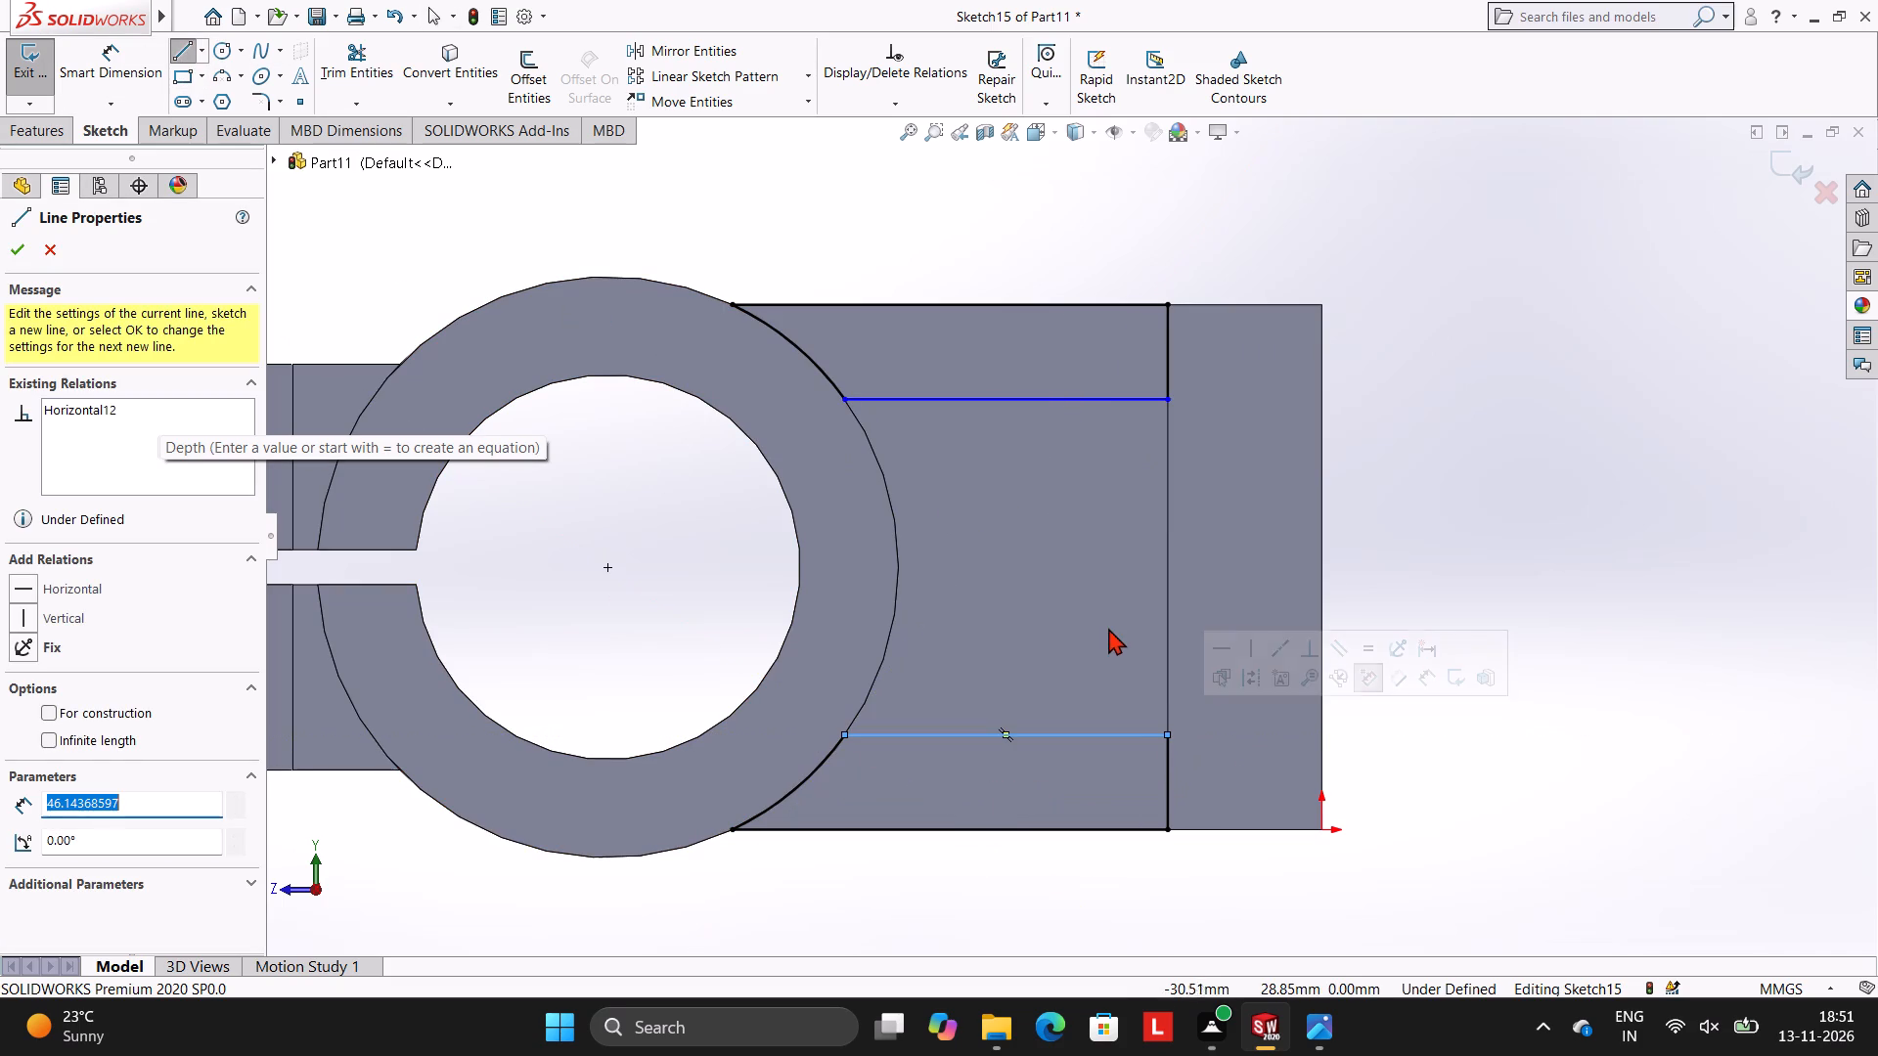
key("Escape")
key("Escape")
Dimension the lengths of the upper and lower strips' inner horizontal lines.
left_click(114, 82)
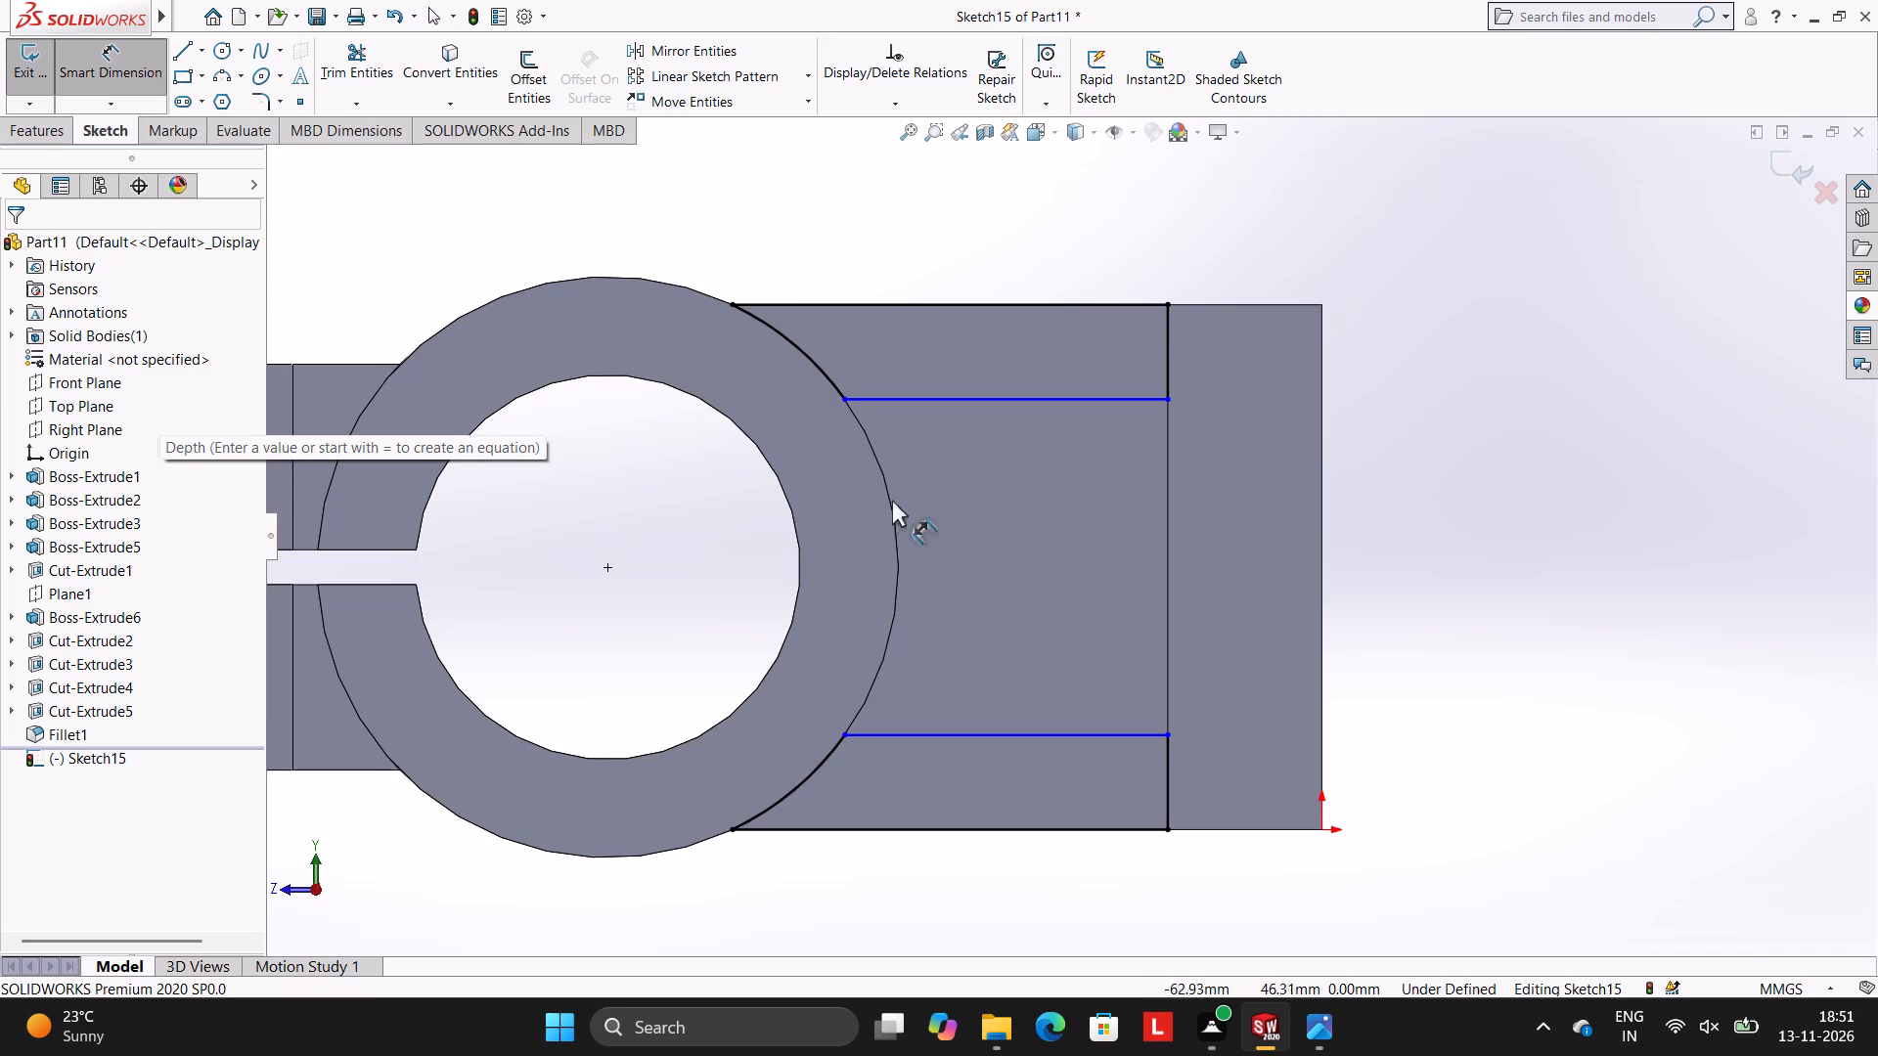
left_click(944, 401)
left_click(979, 529)
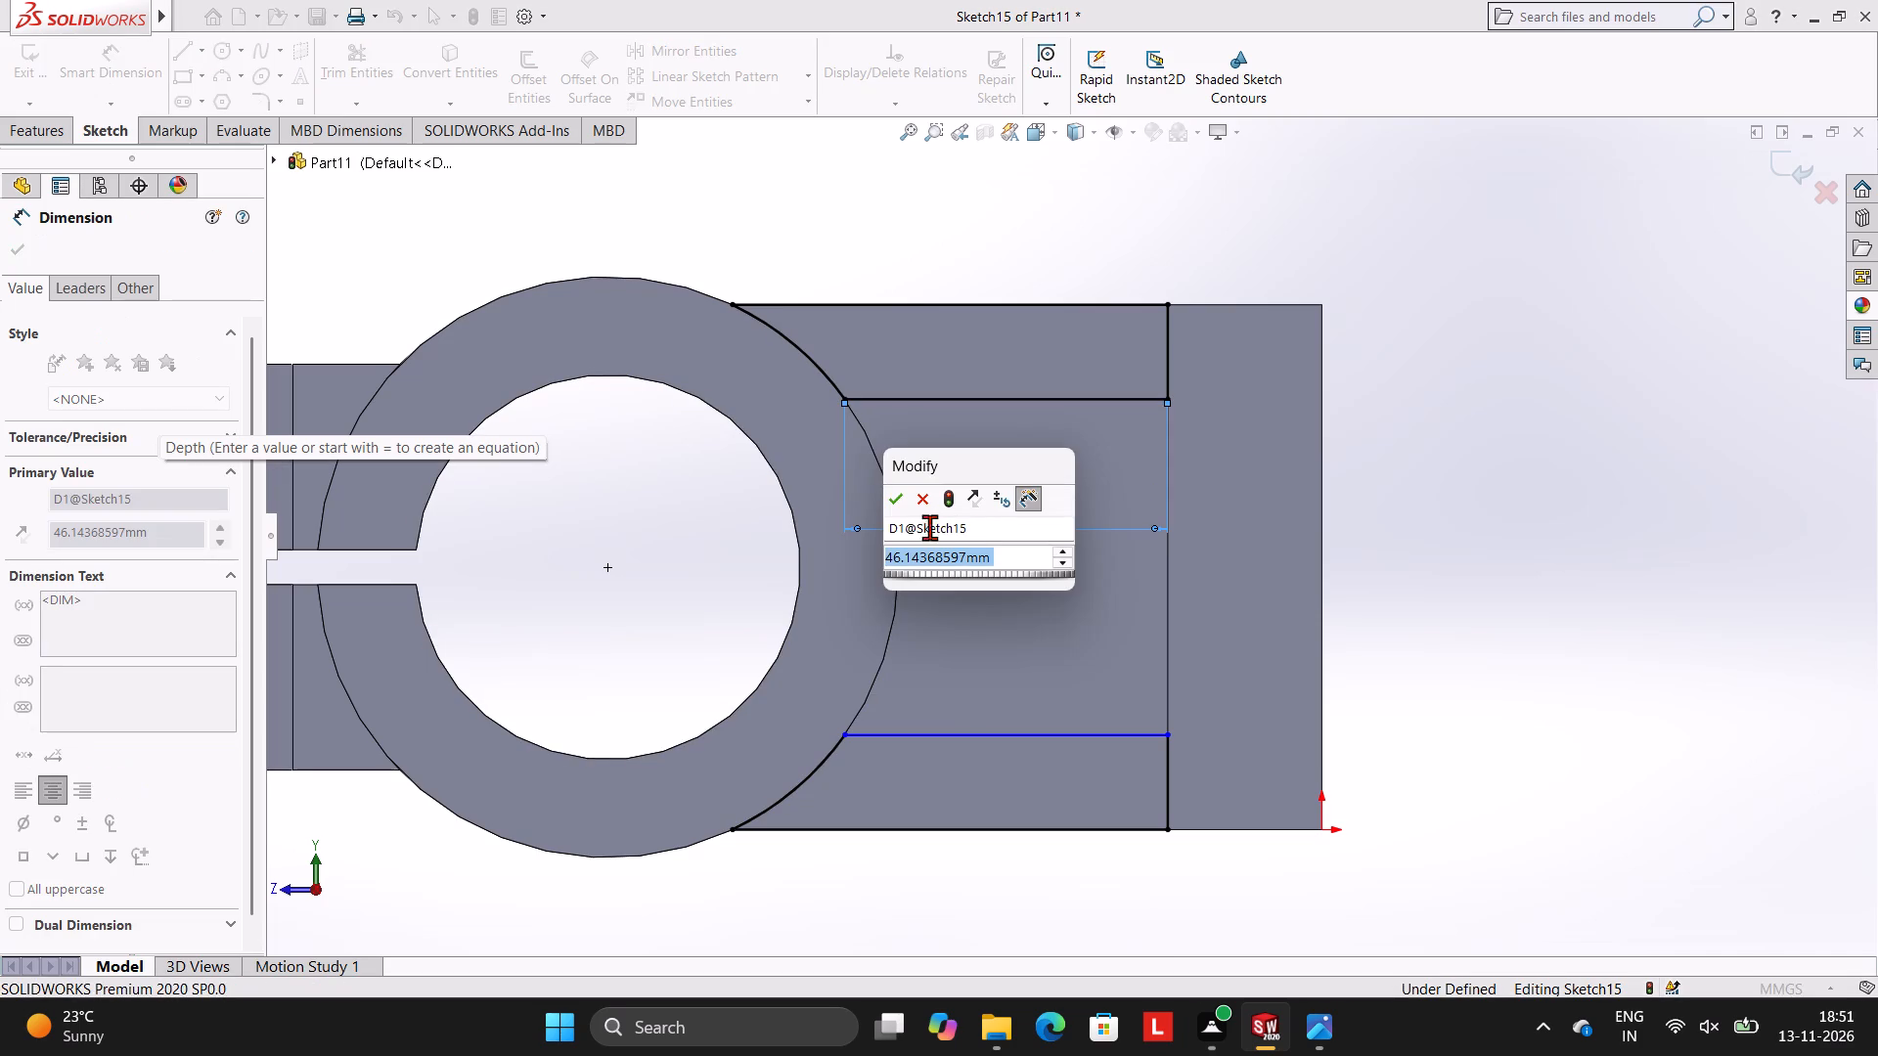
left_click(889, 502)
left_click(744, 518)
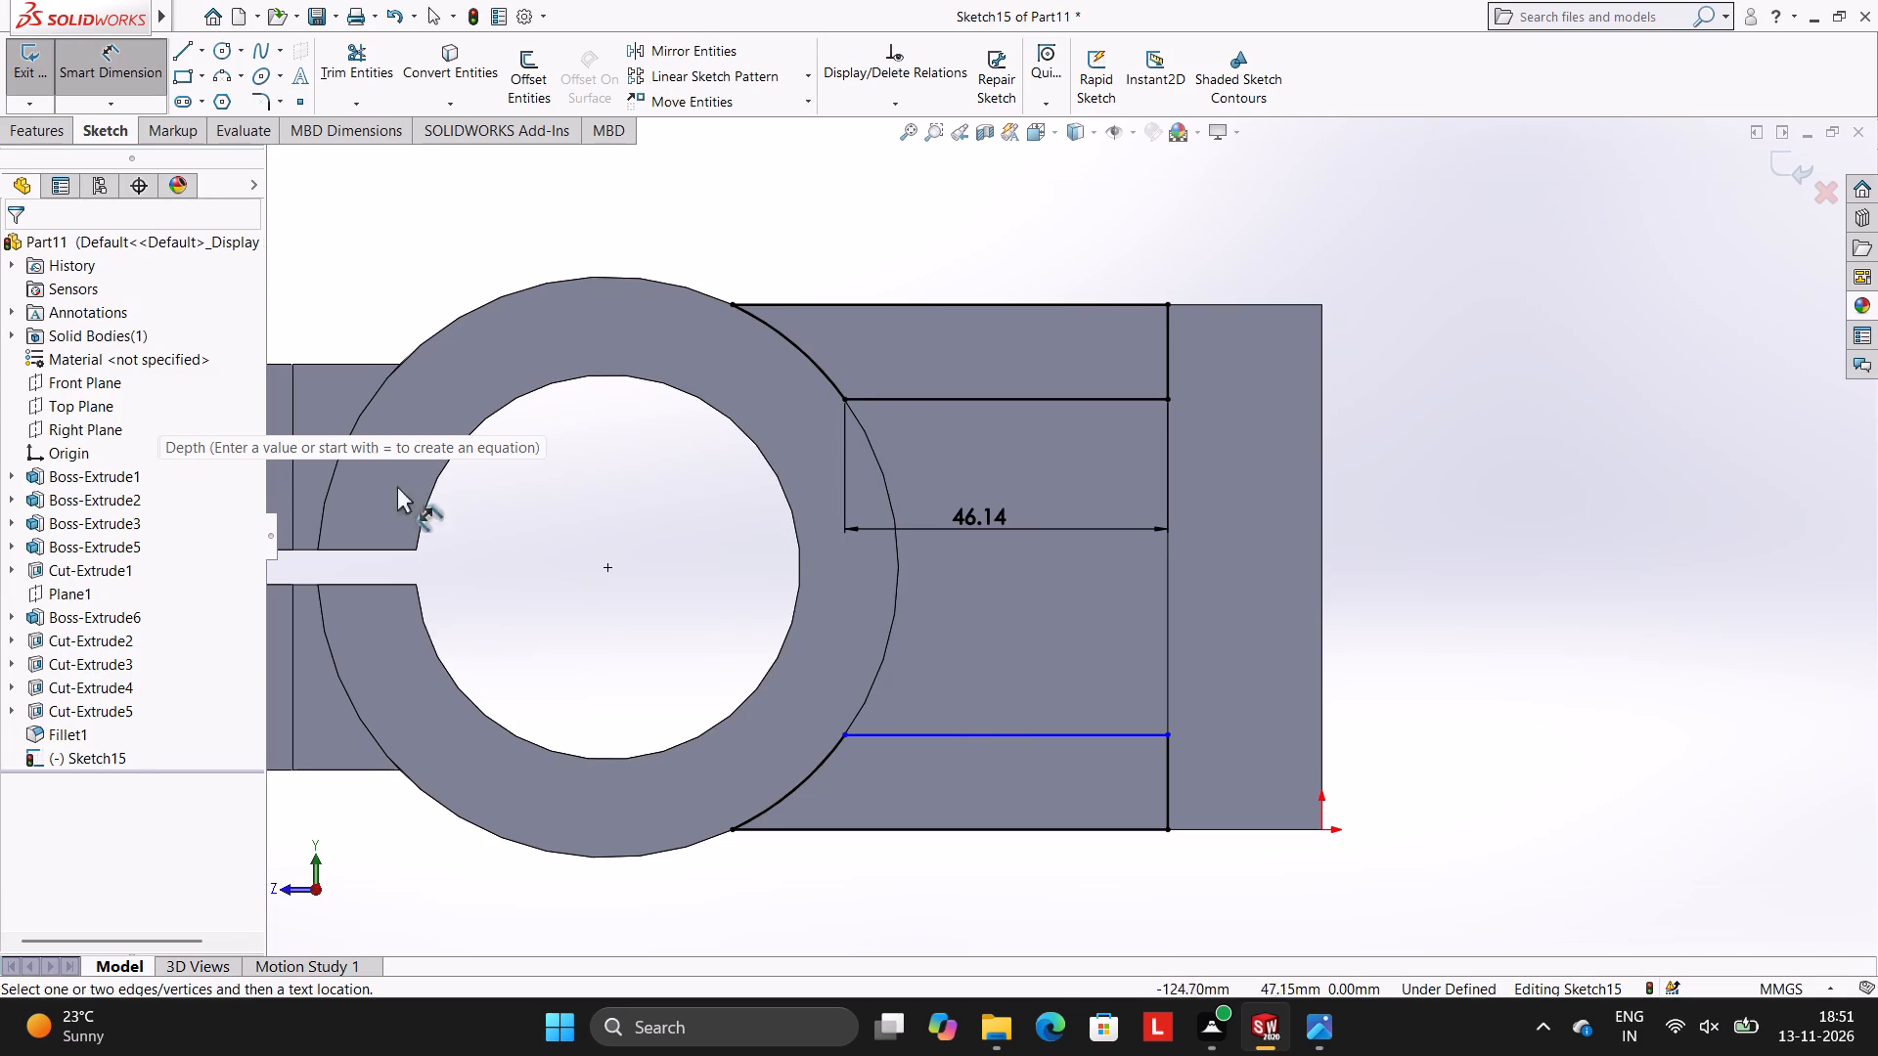
left_click(997, 733)
left_click(997, 646)
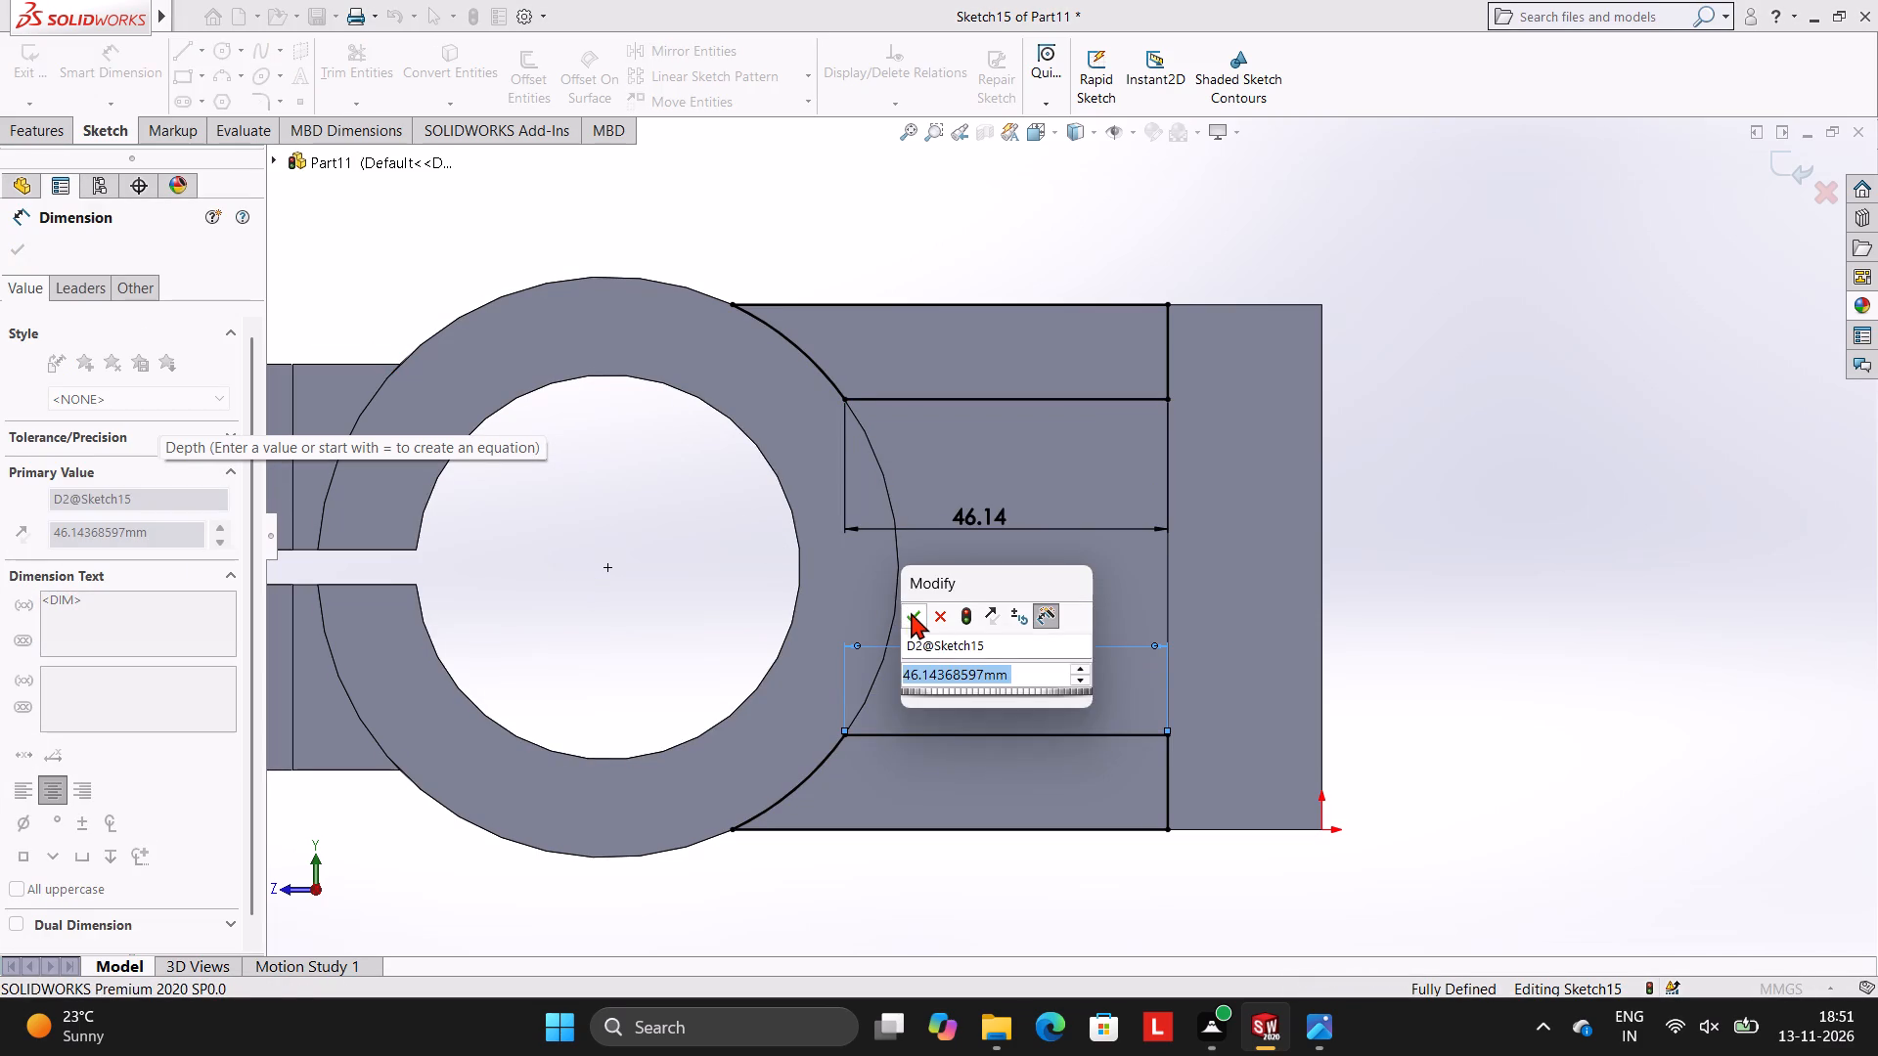
left_click(911, 612)
left_click(750, 580)
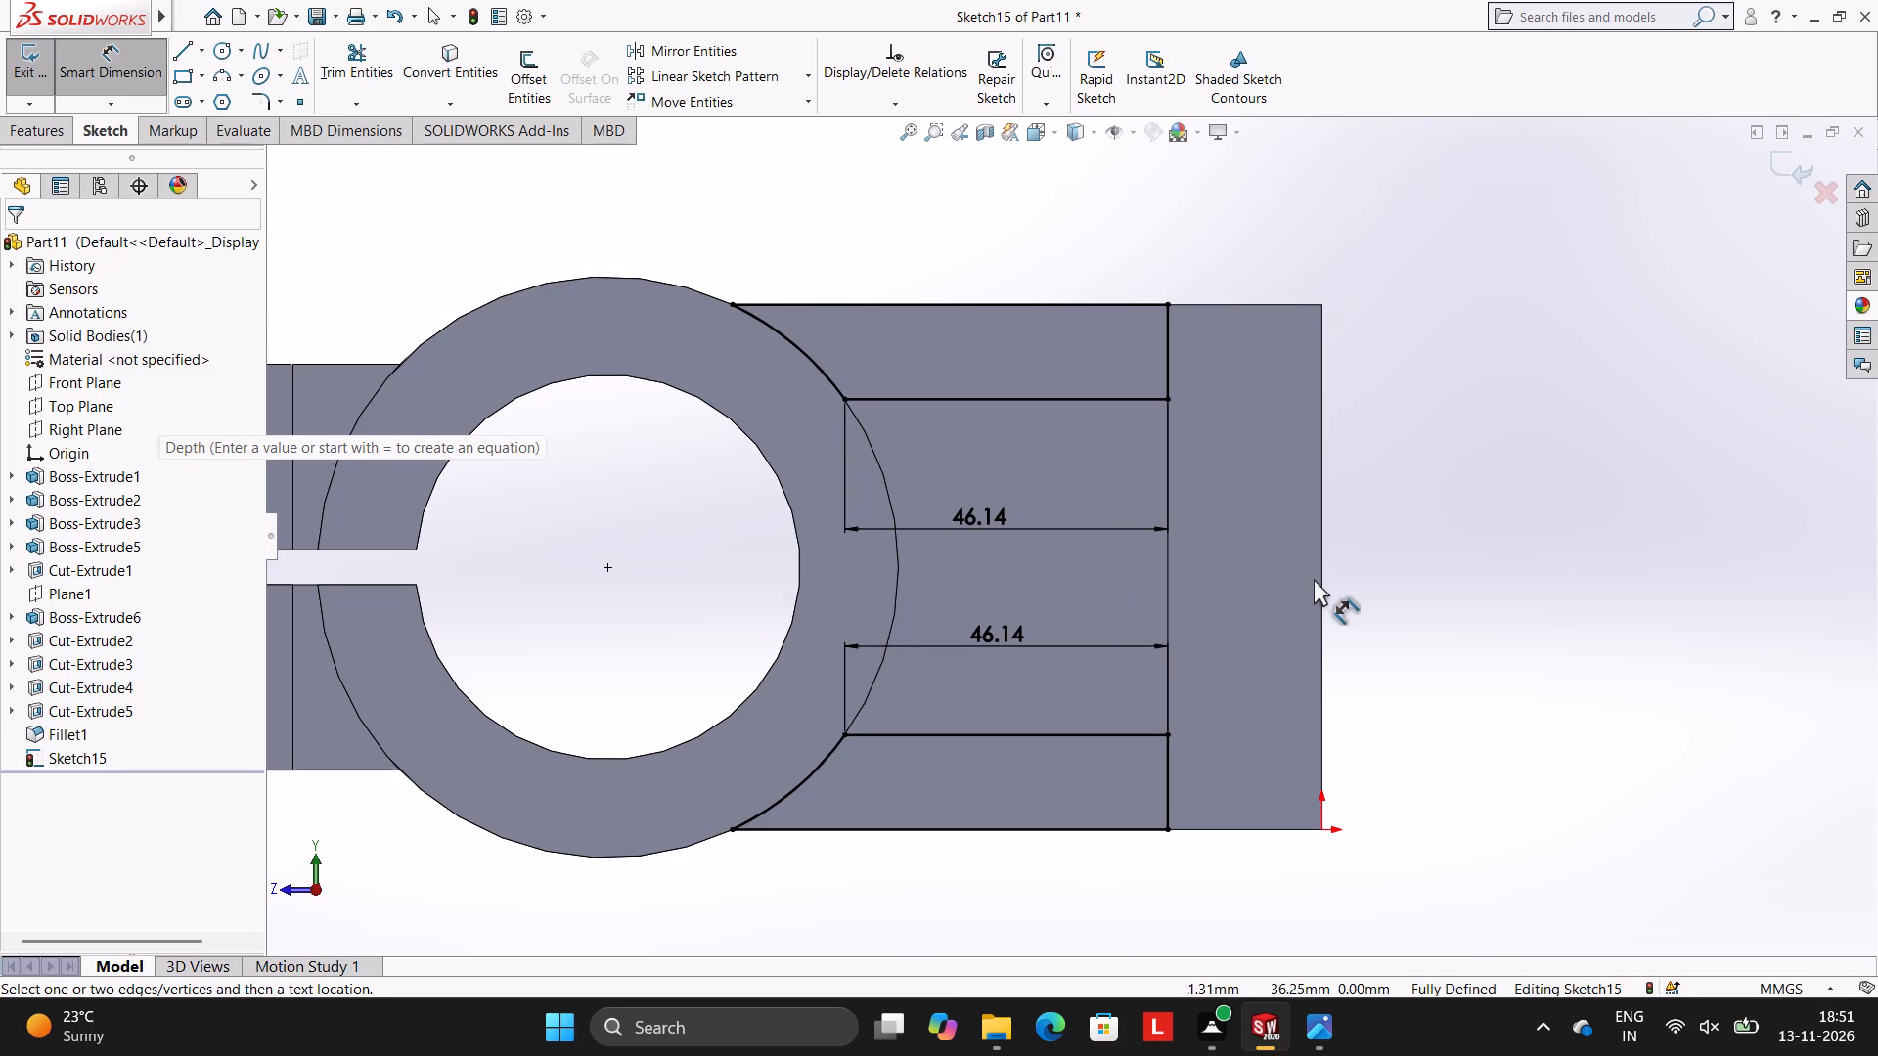
Cut-extrude both wall-face strips with a 90 mm blind depth.
scroll(1314, 579, "up", 1)
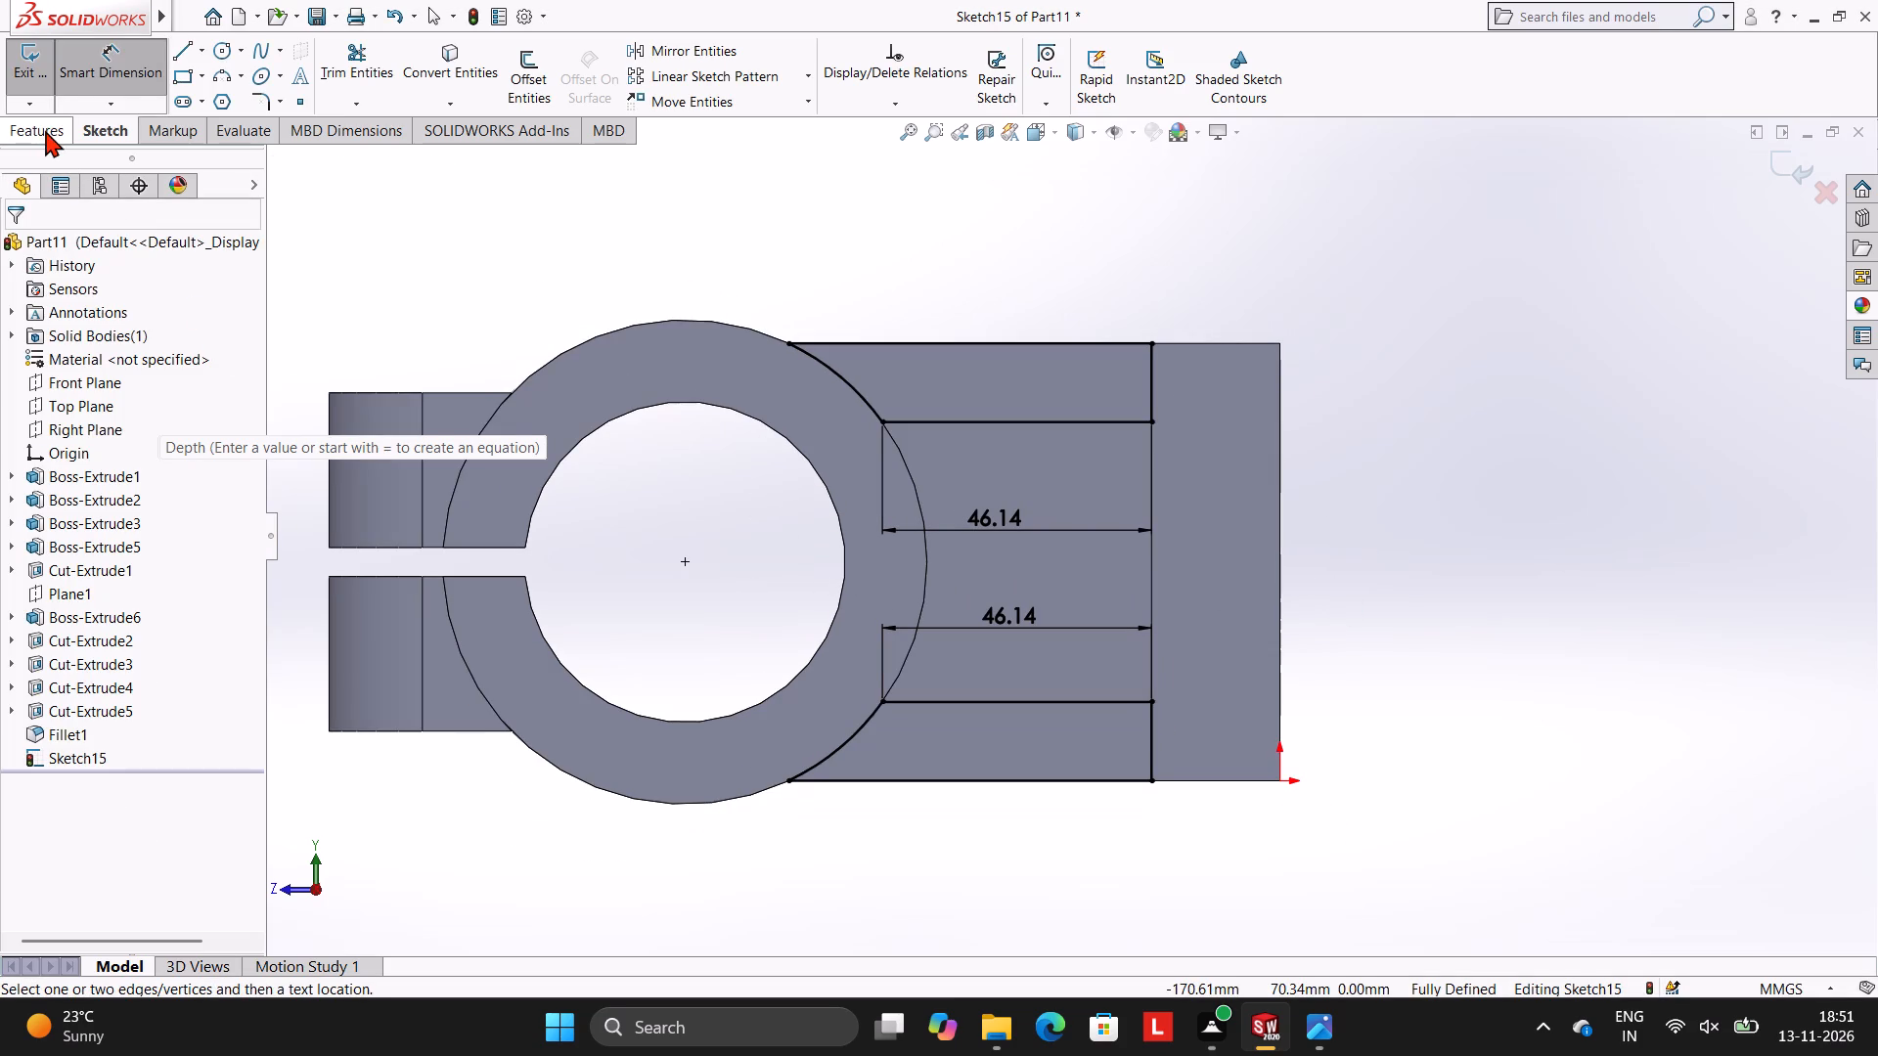
left_click(46, 132)
left_click(323, 66)
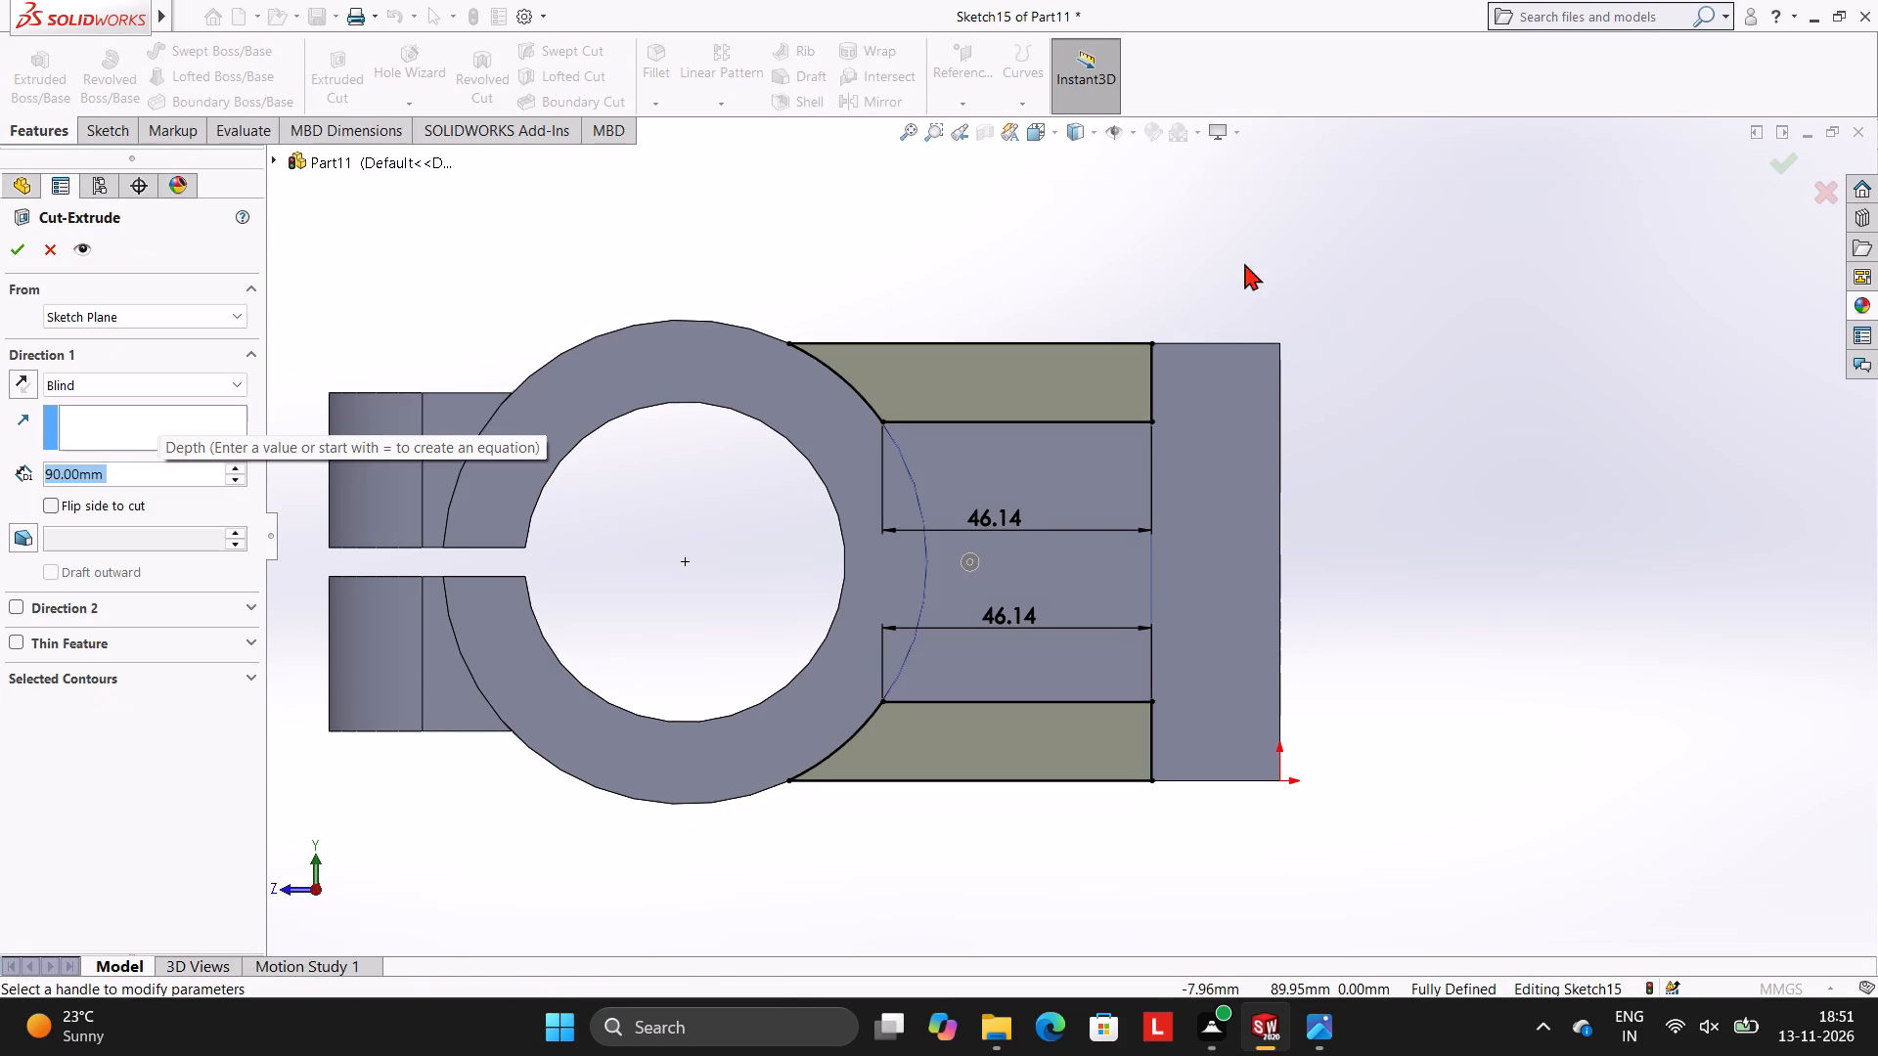
scroll(1429, 526, "up", 1)
middle_click_drag(1464, 483, 1494, 381)
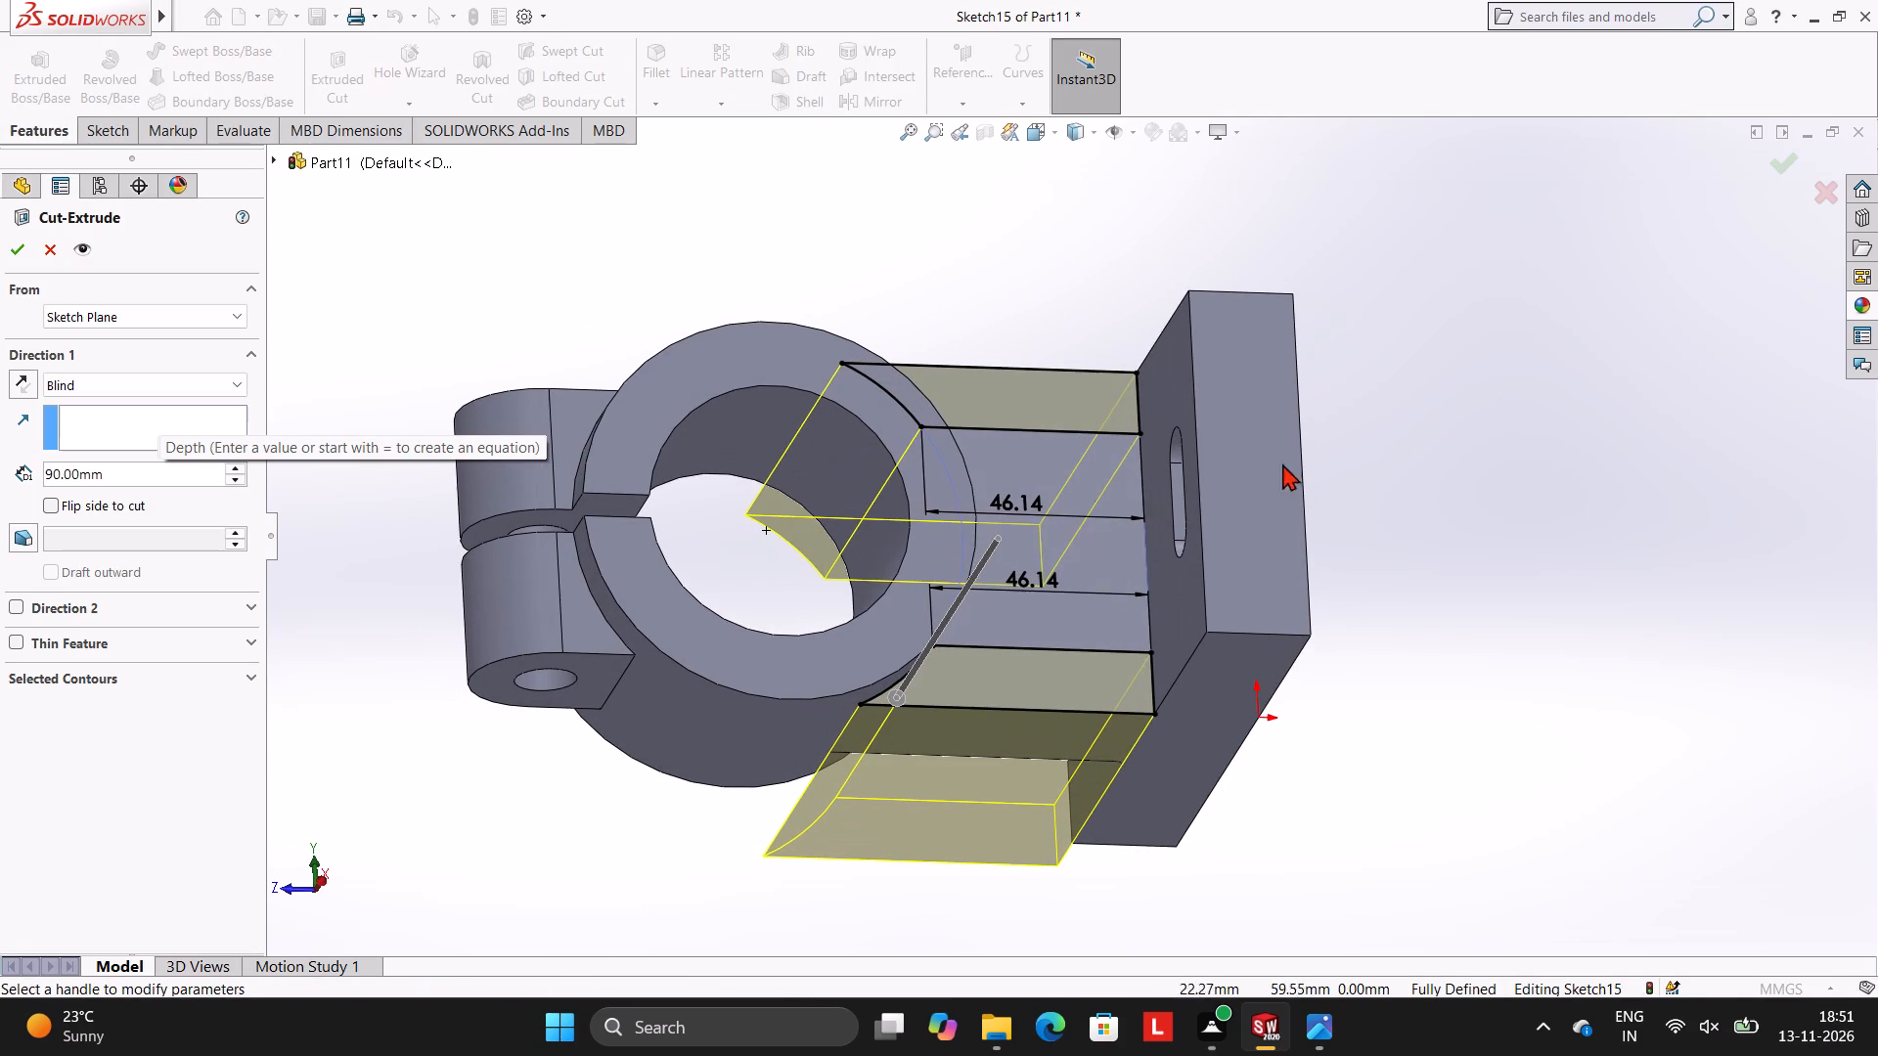
left_click(8, 242)
left_click(376, 251)
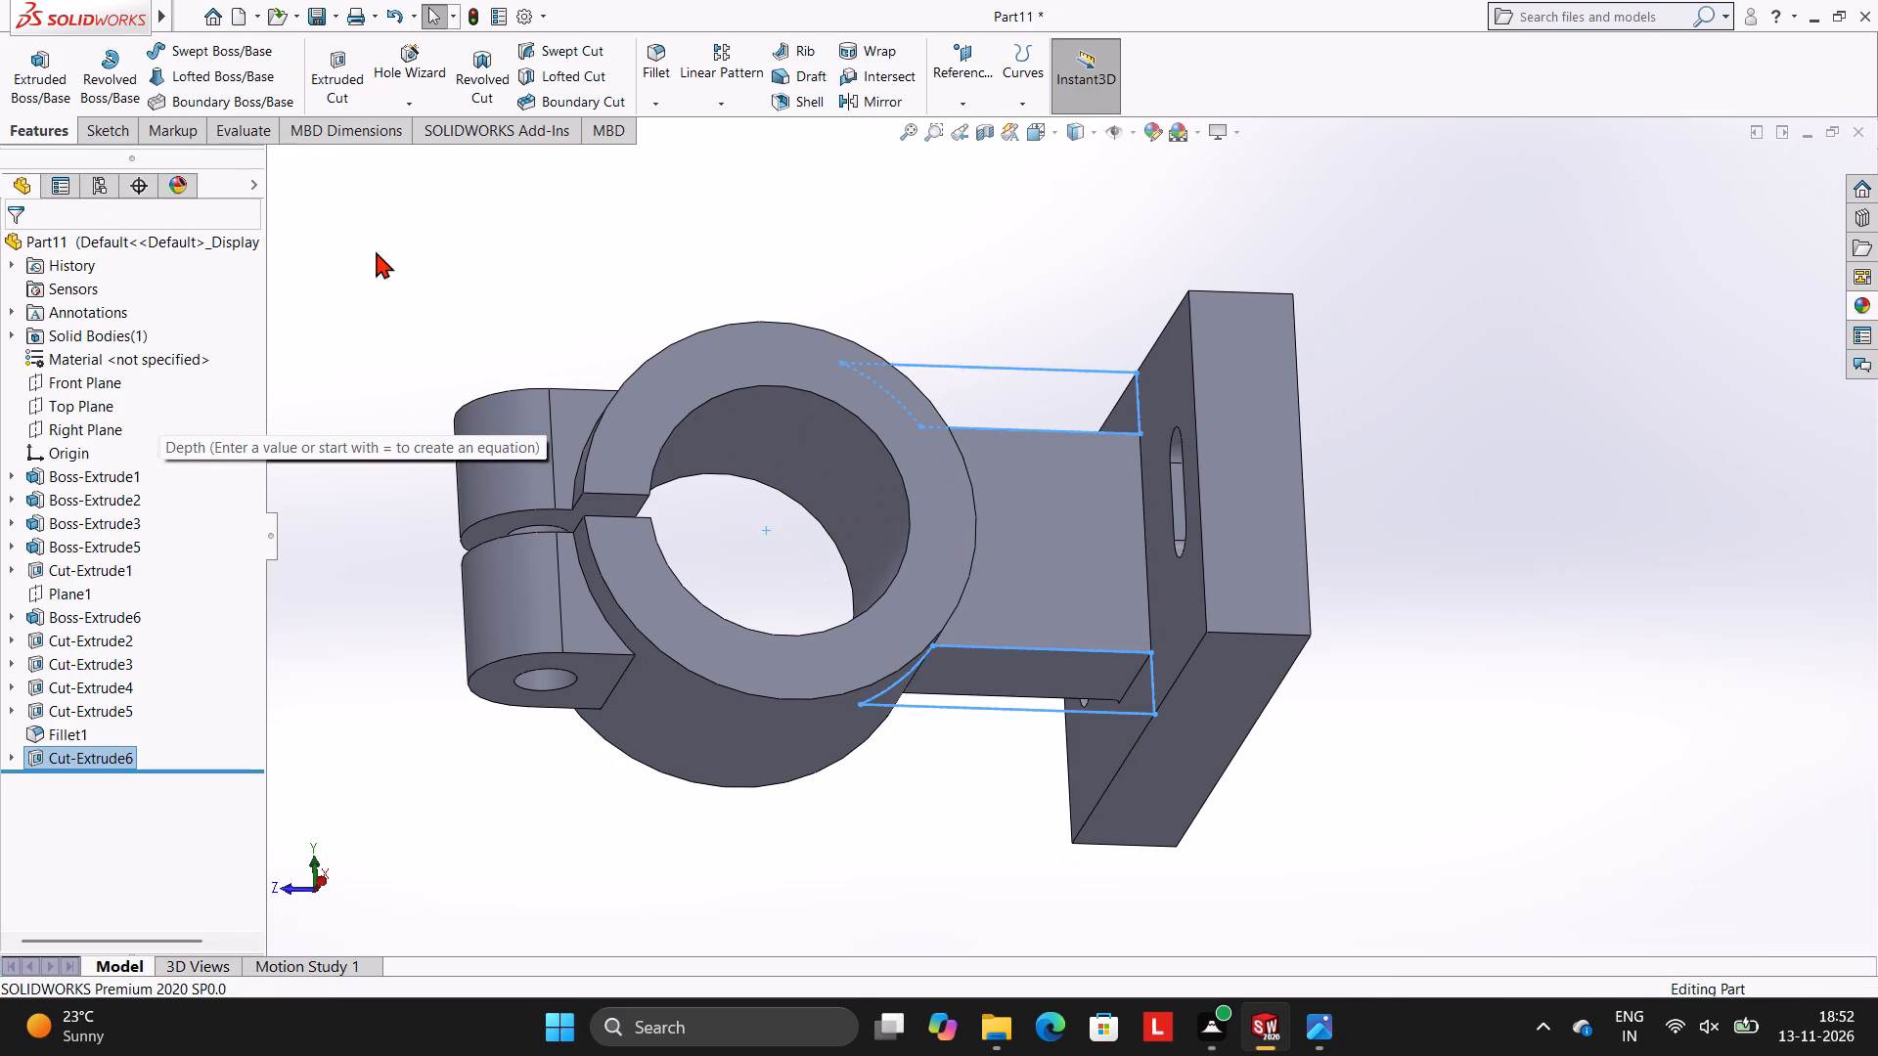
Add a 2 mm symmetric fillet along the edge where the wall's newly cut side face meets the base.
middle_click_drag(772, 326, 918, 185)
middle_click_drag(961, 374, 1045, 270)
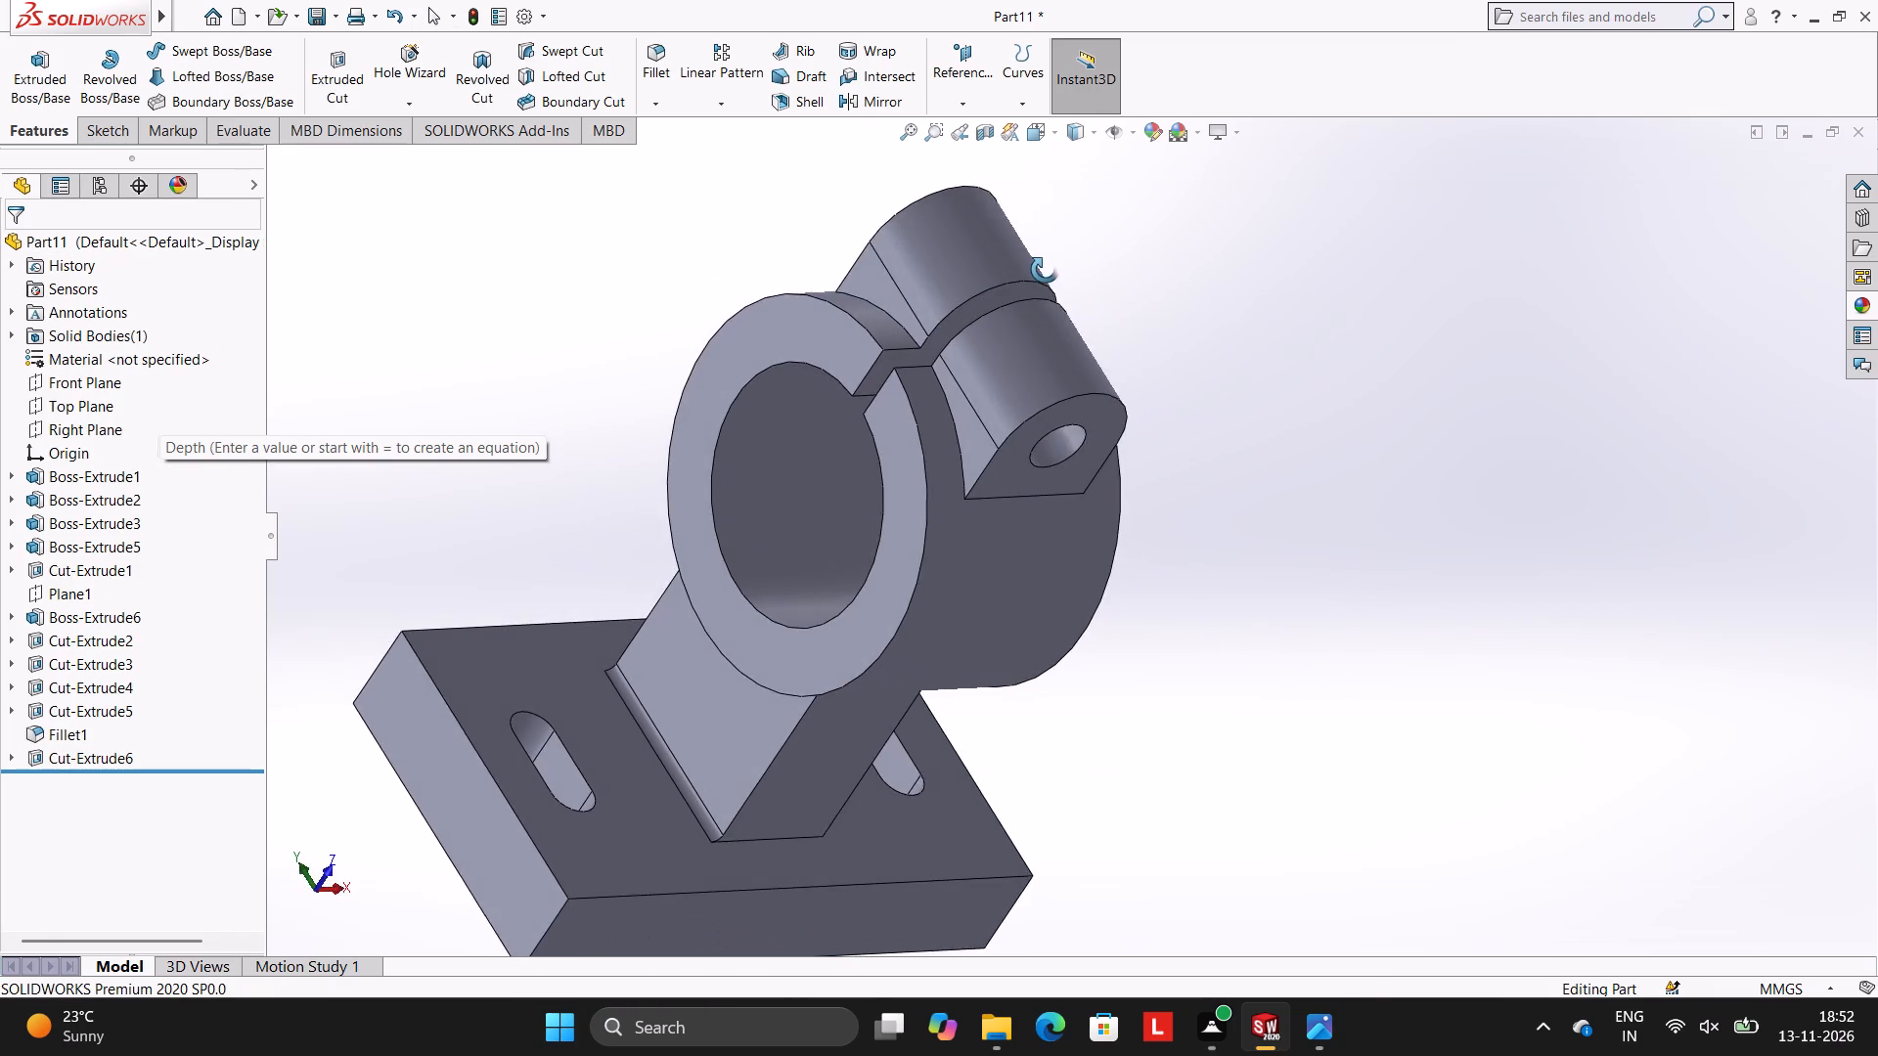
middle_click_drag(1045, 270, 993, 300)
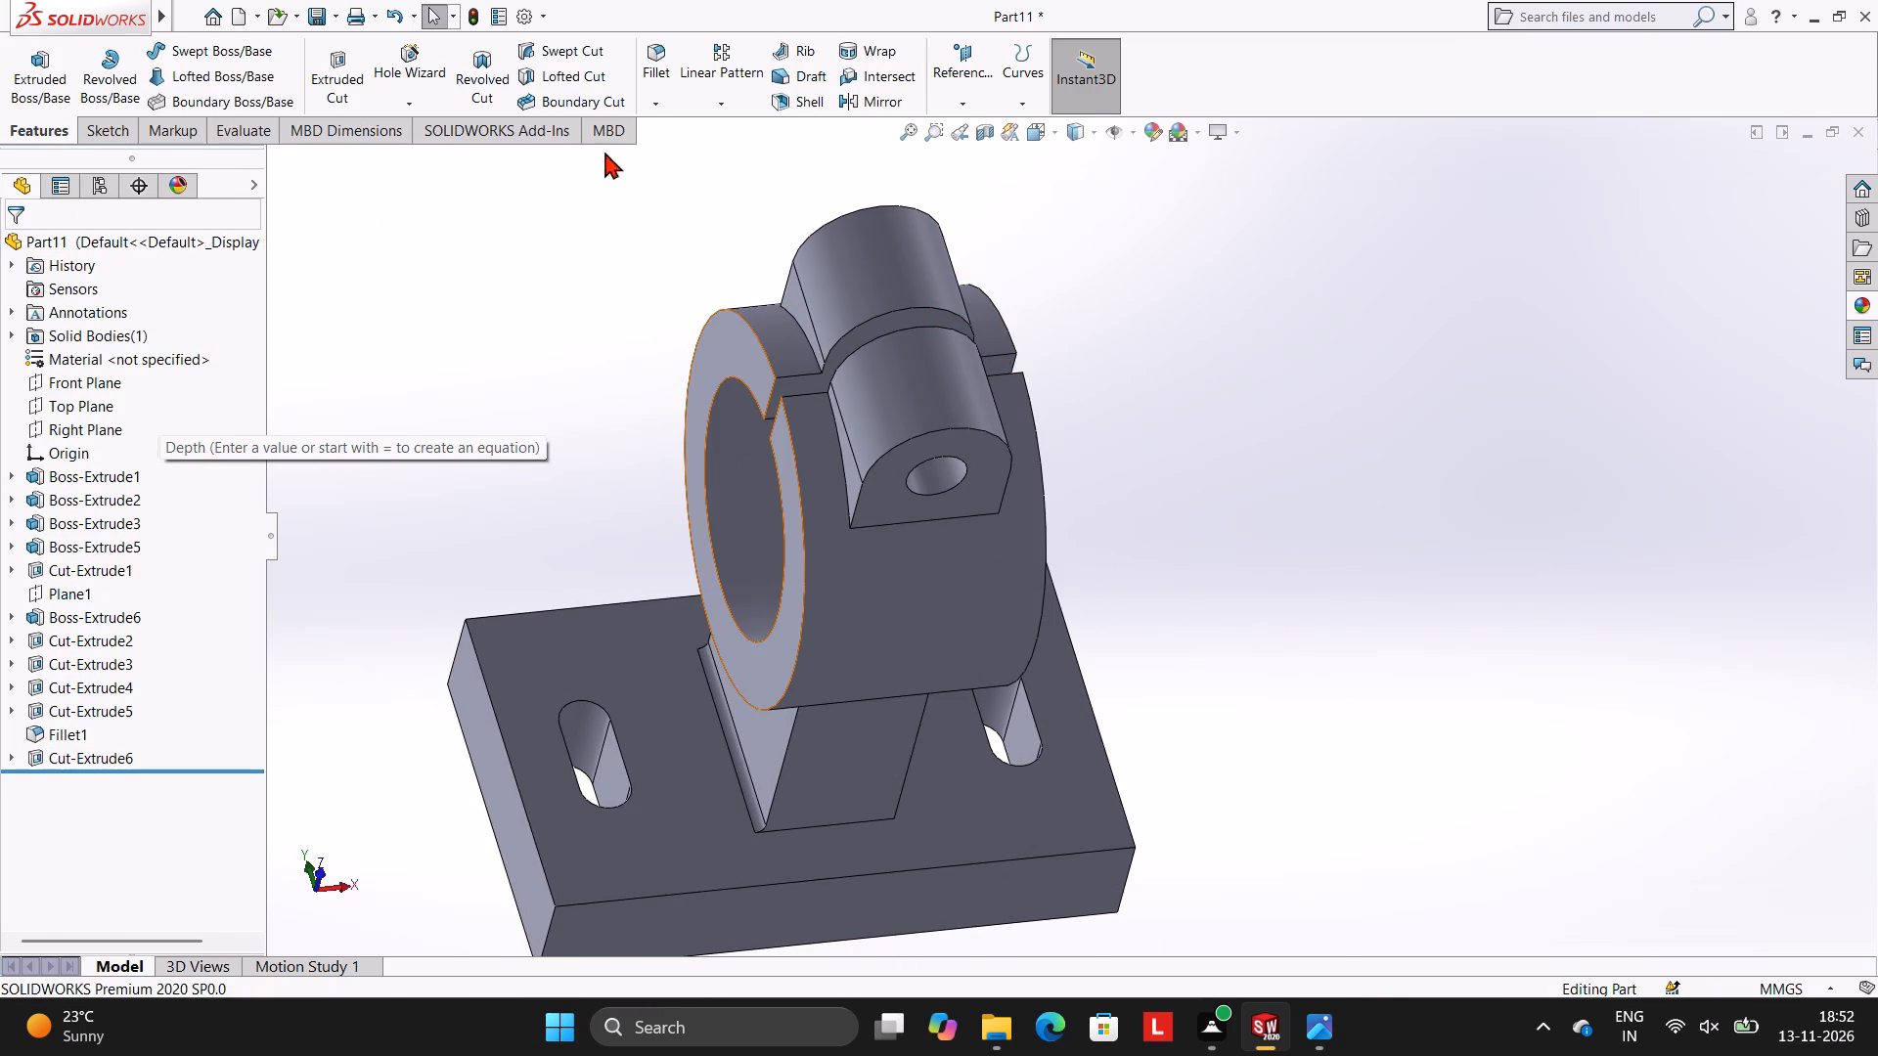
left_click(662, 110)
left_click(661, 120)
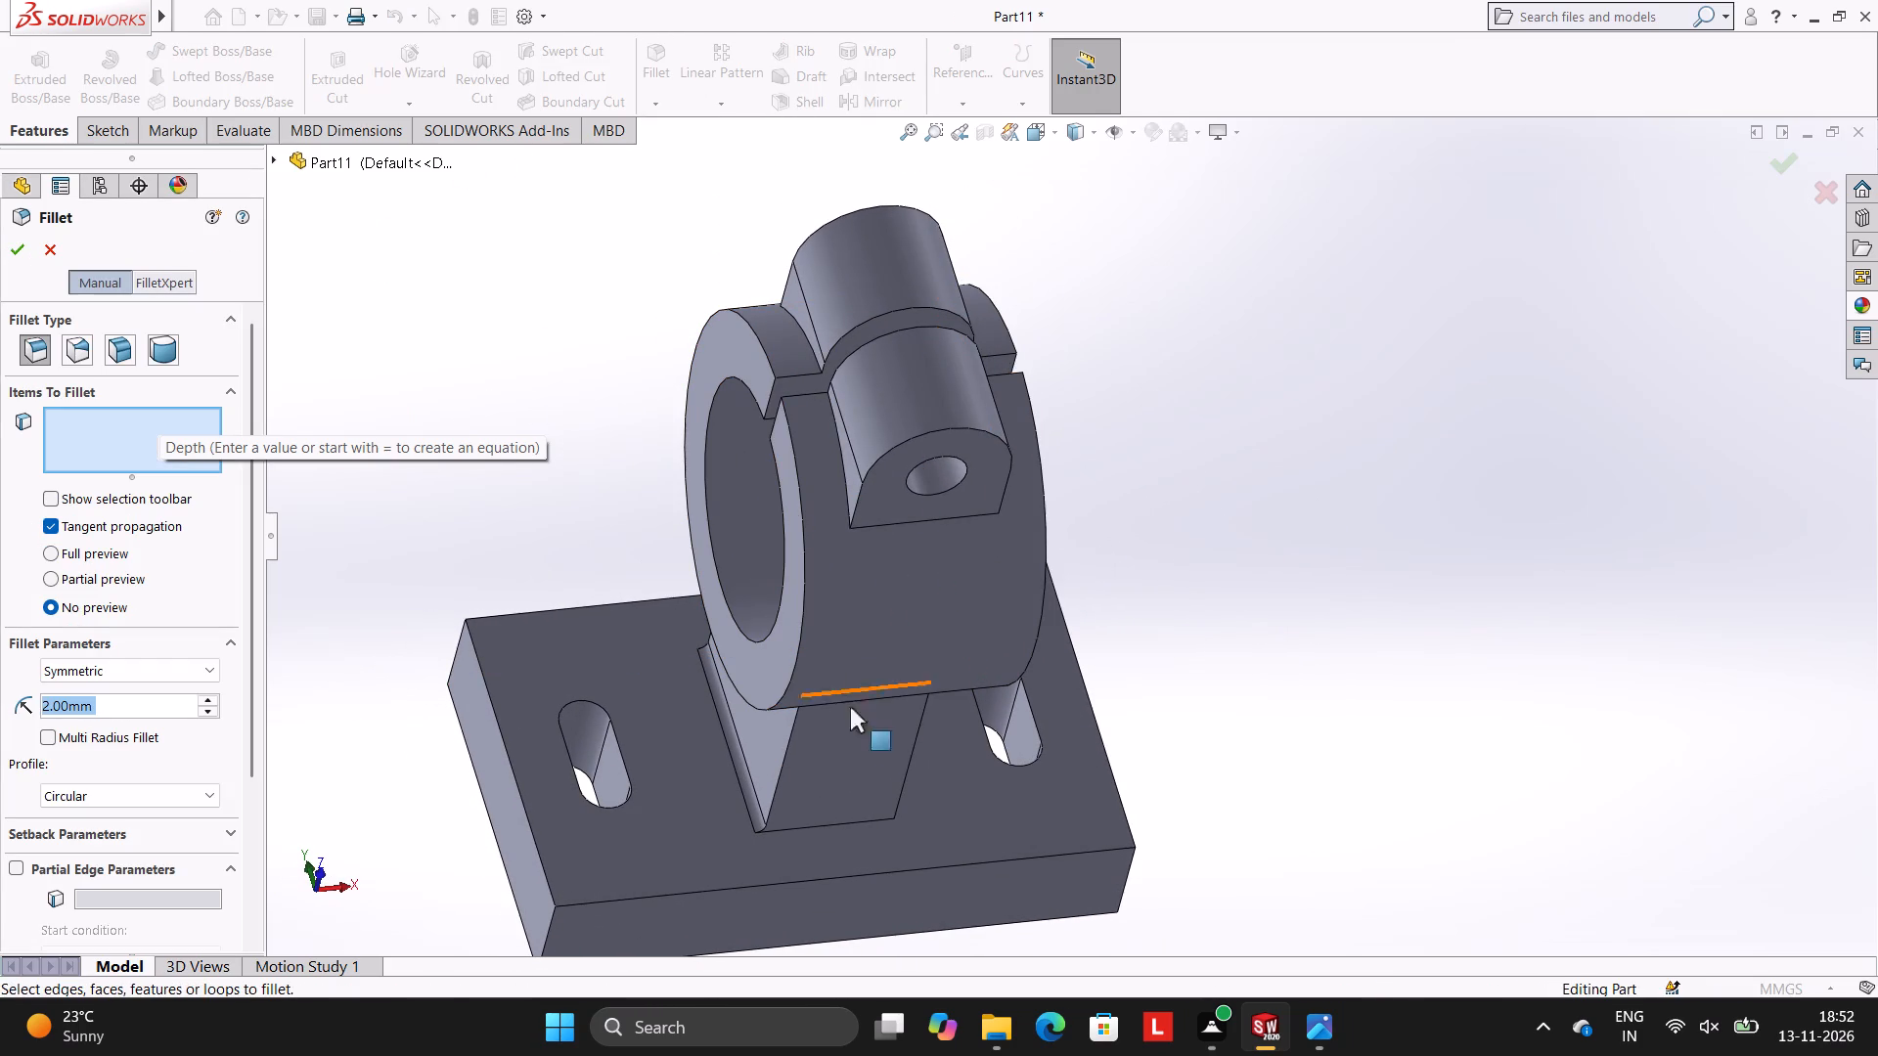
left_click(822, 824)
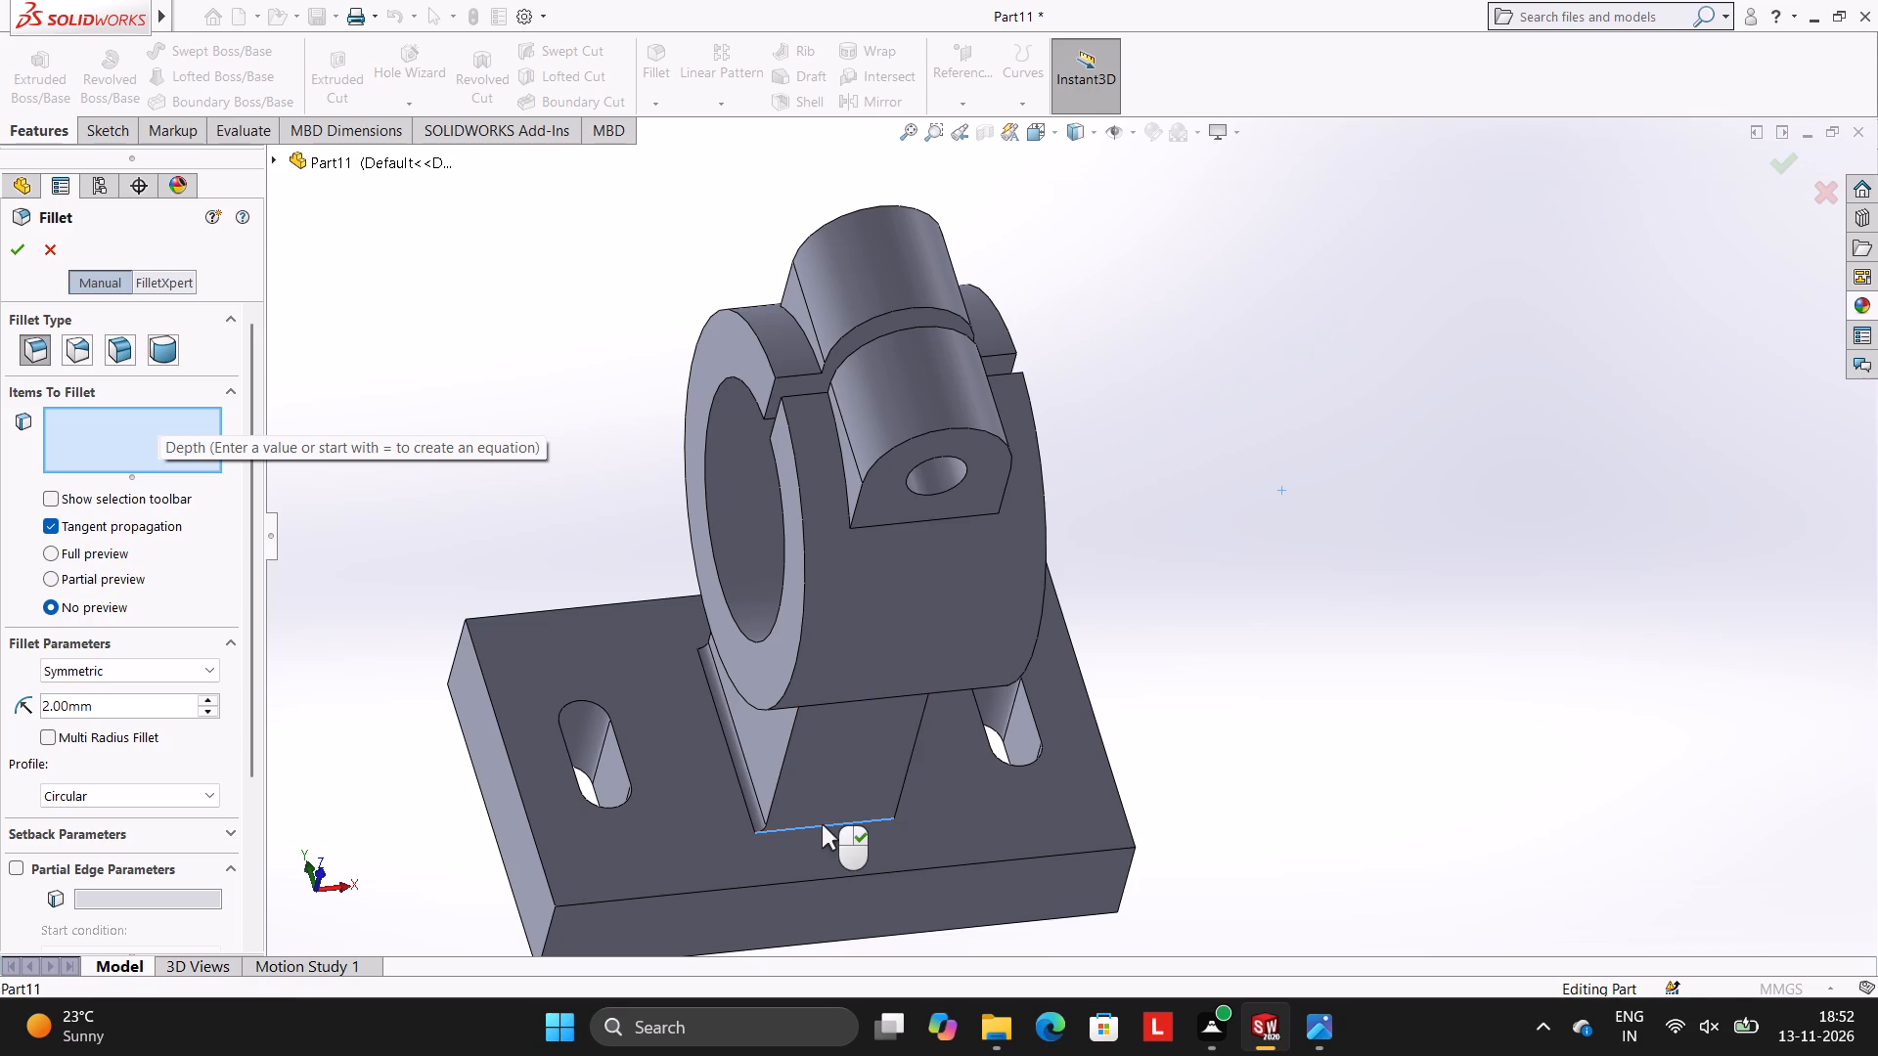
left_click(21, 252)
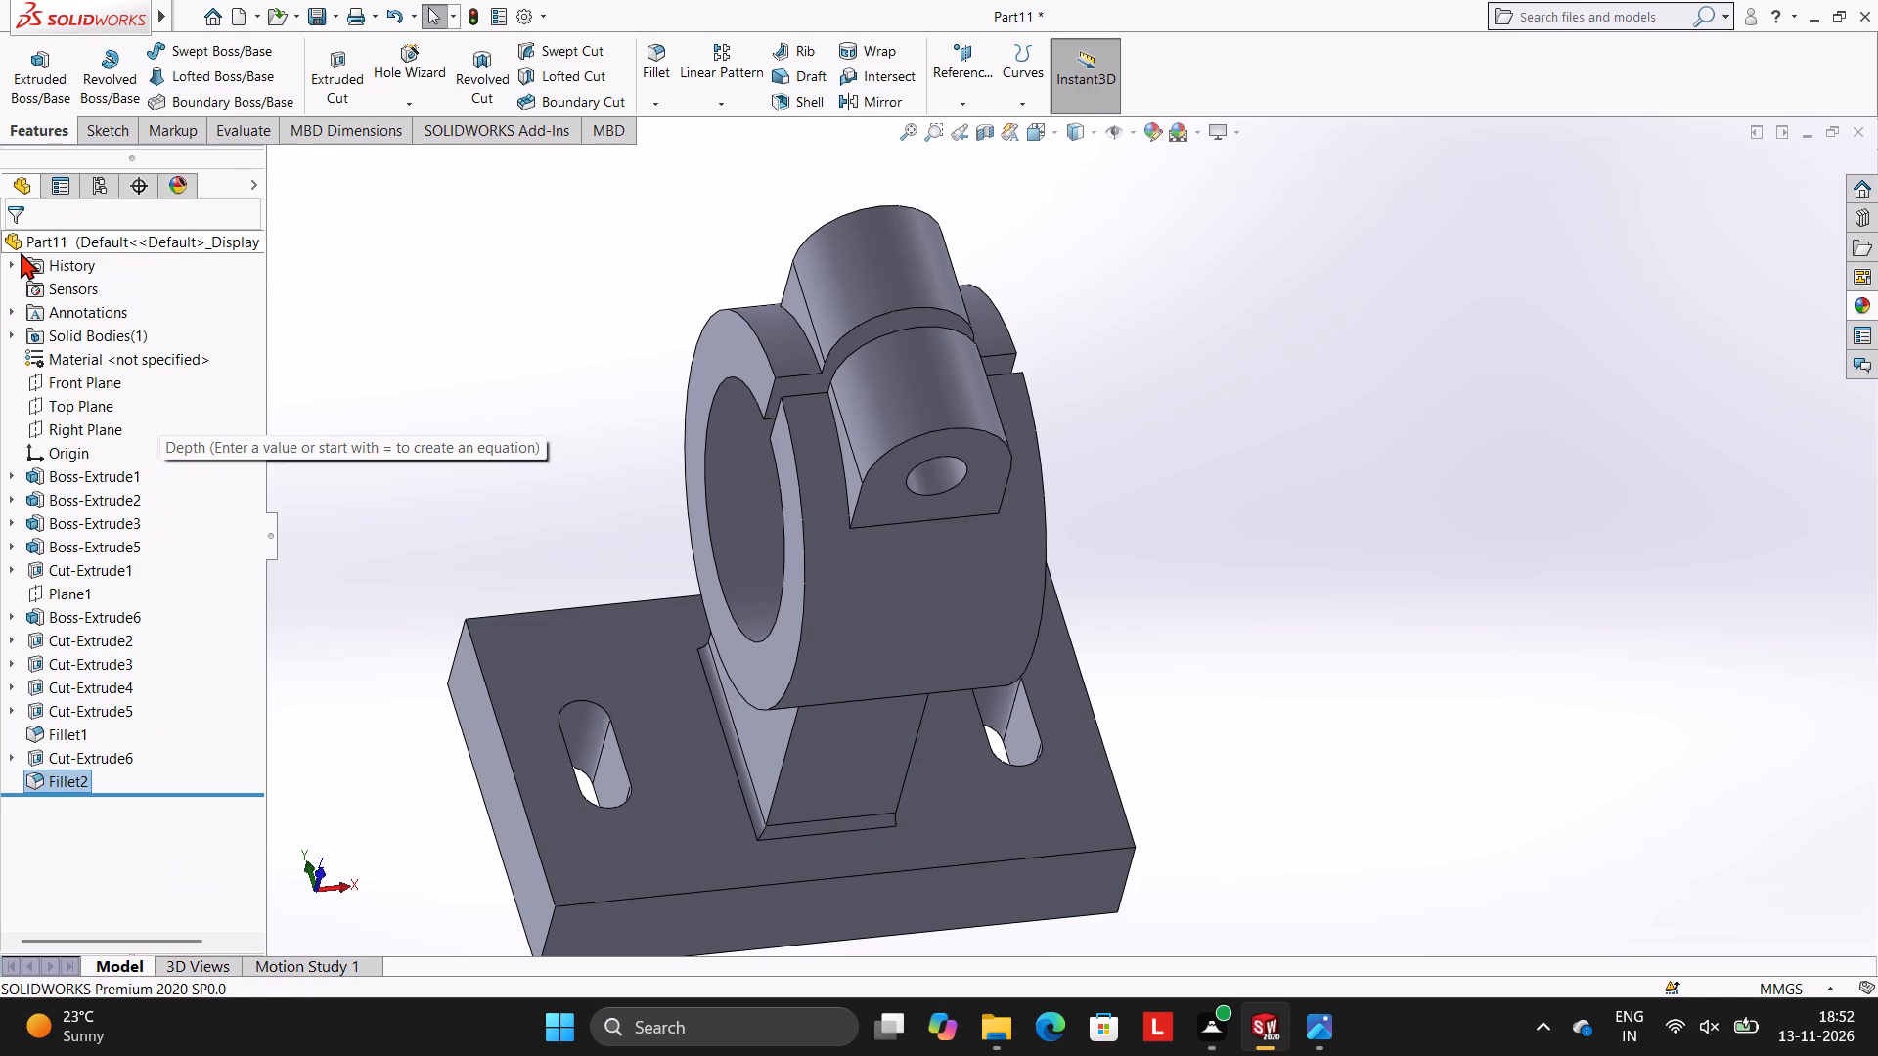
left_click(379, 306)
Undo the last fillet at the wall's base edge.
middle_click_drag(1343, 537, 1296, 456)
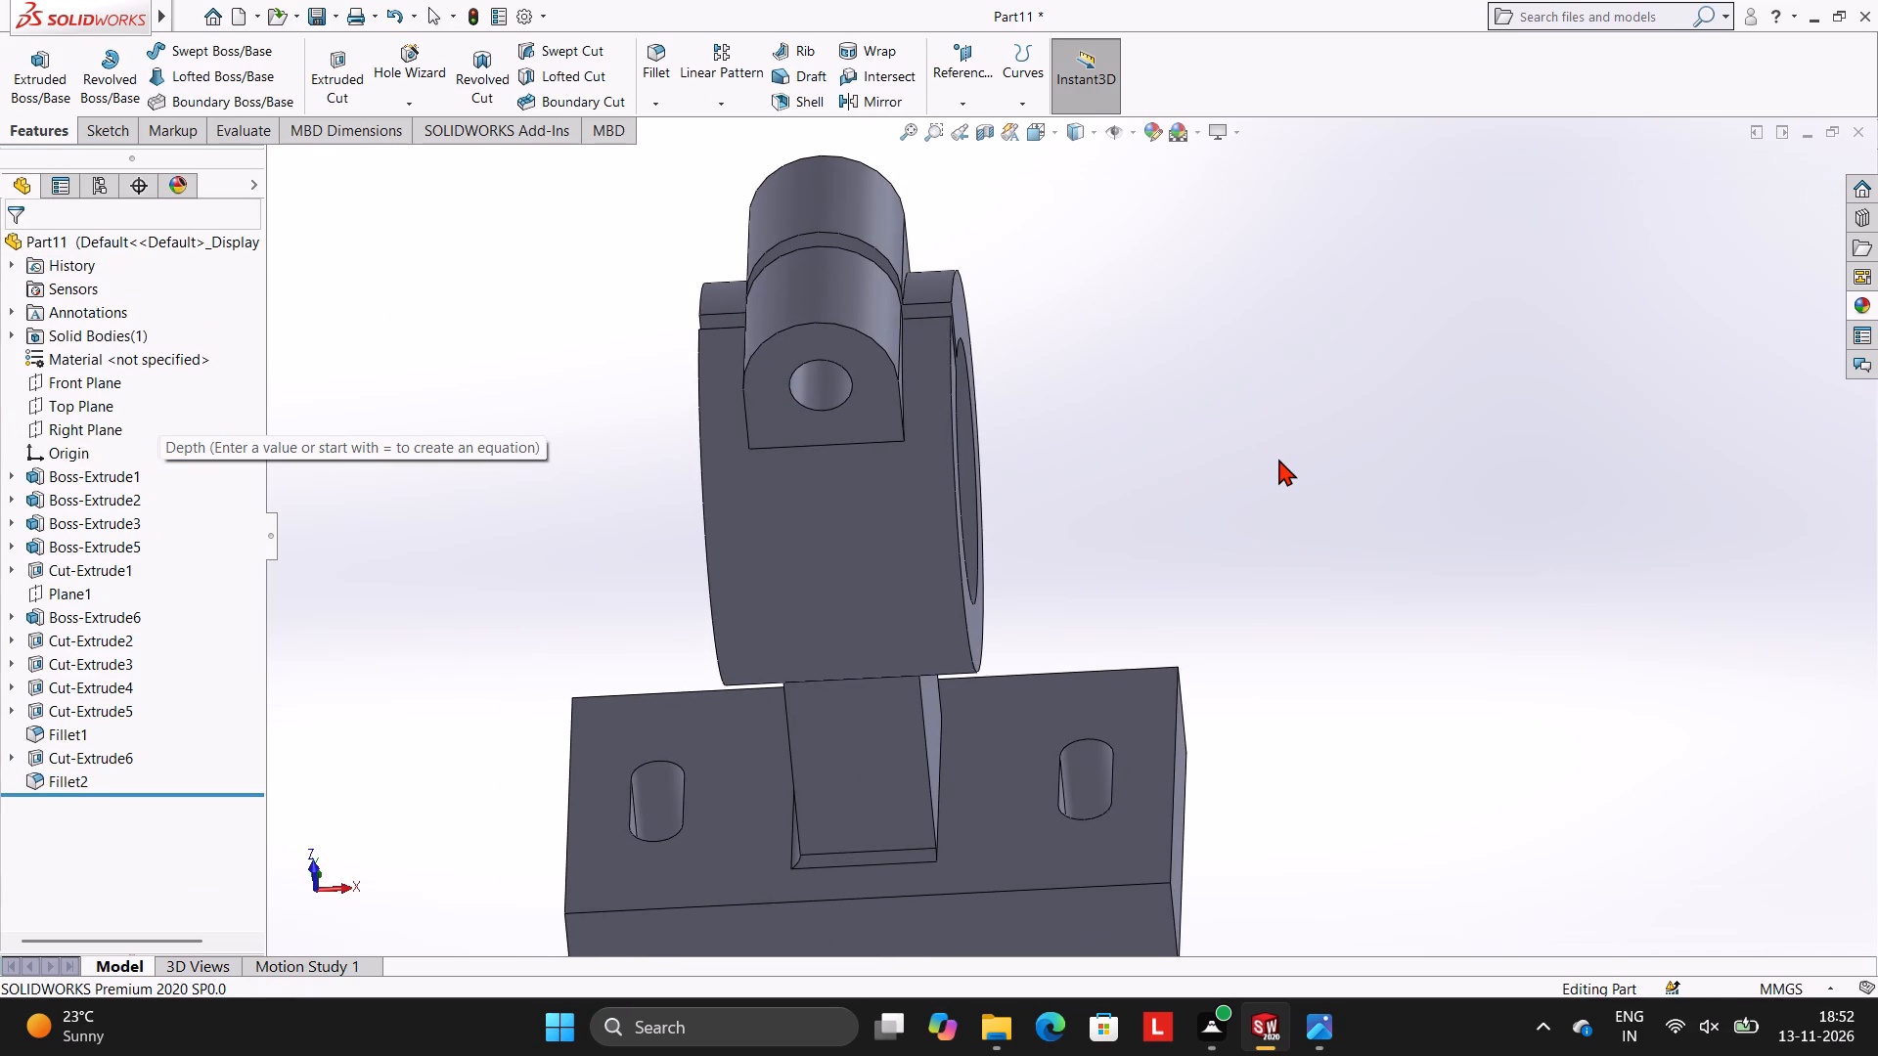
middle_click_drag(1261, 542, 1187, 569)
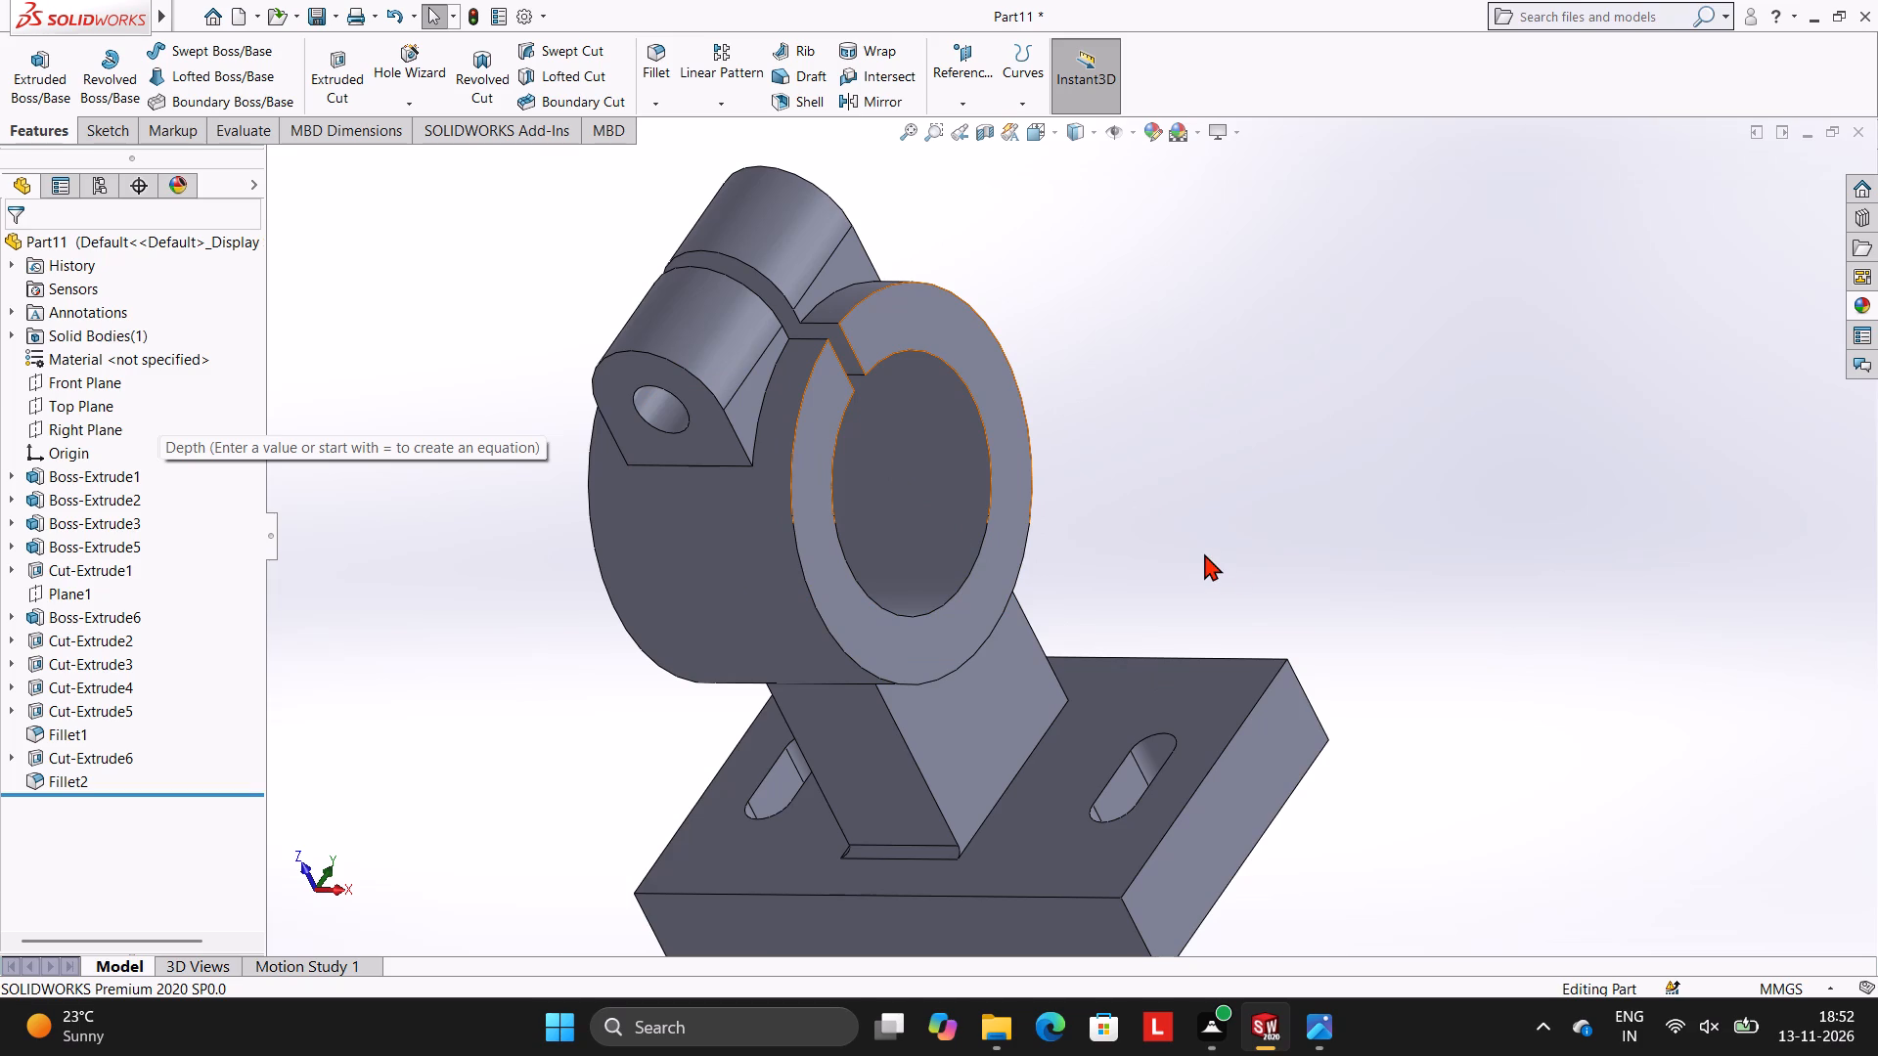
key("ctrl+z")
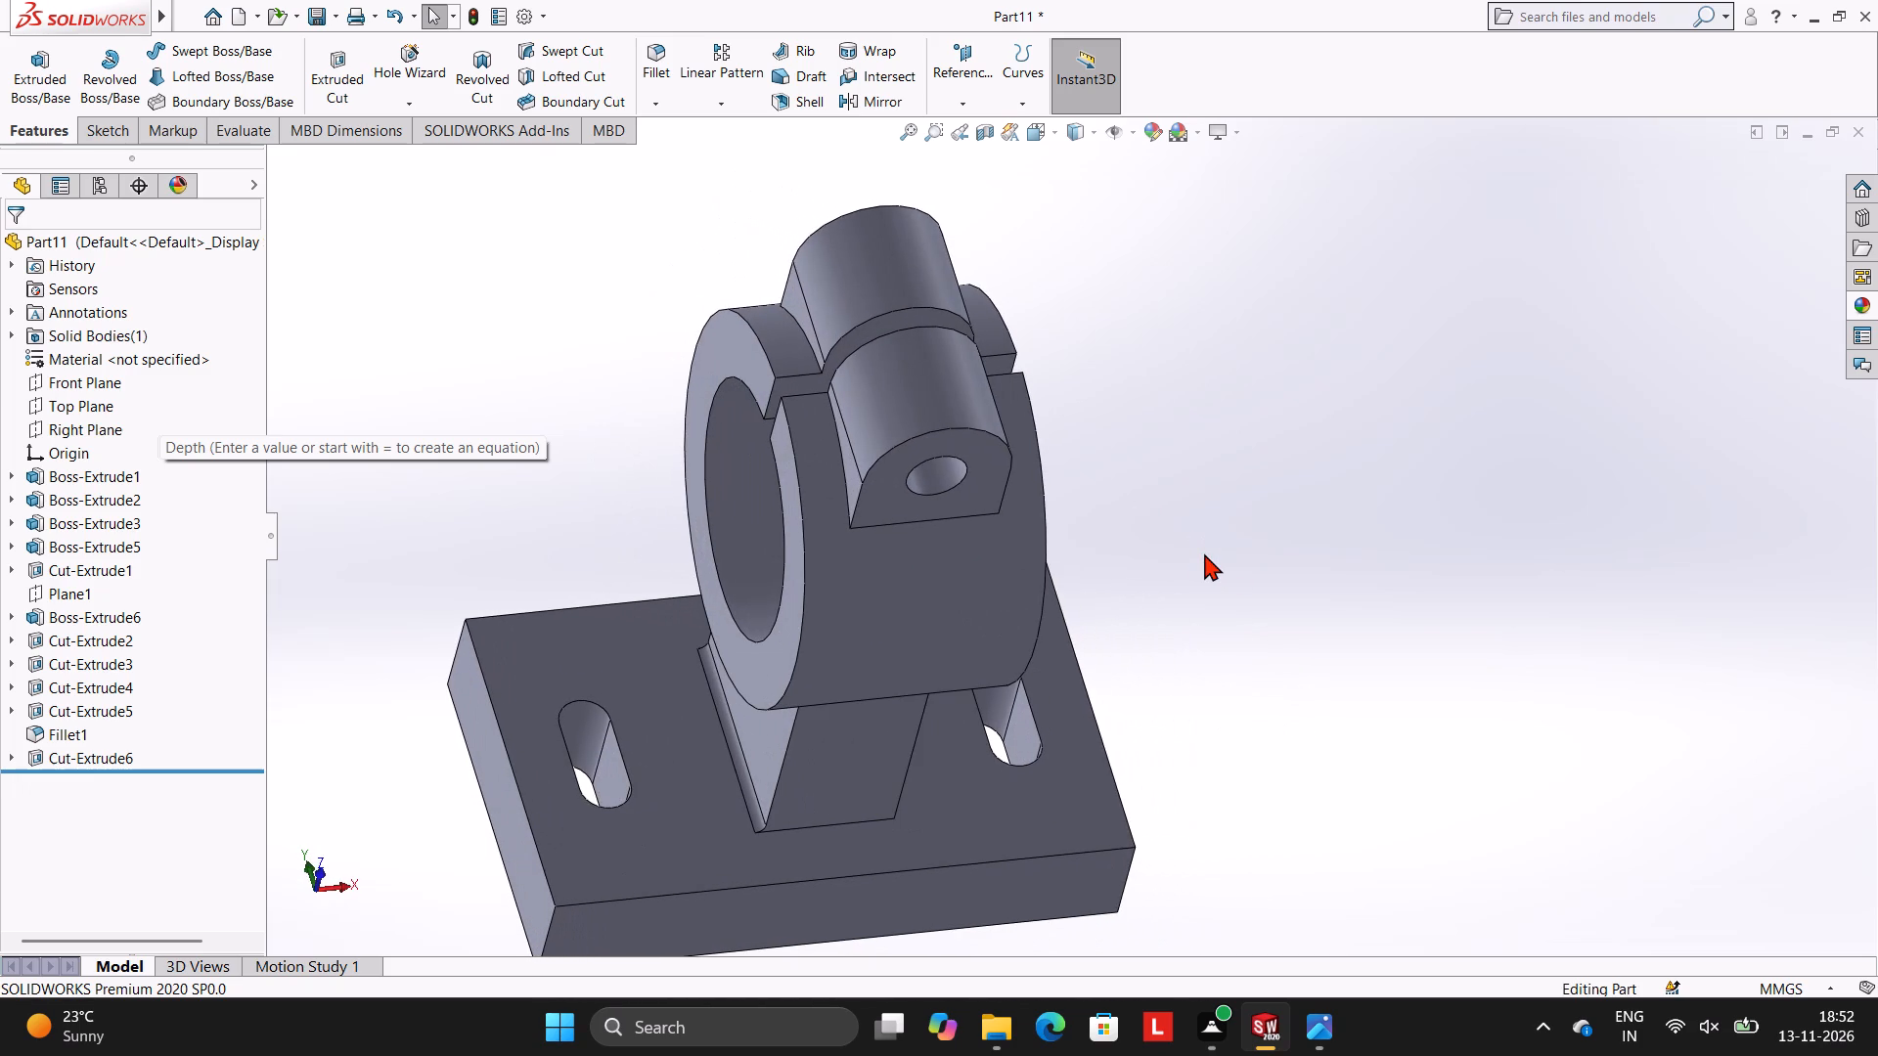
Delete the remaining 2 mm fillet feature at the base of the connecting wall.
key("Escape")
left_click(745, 781)
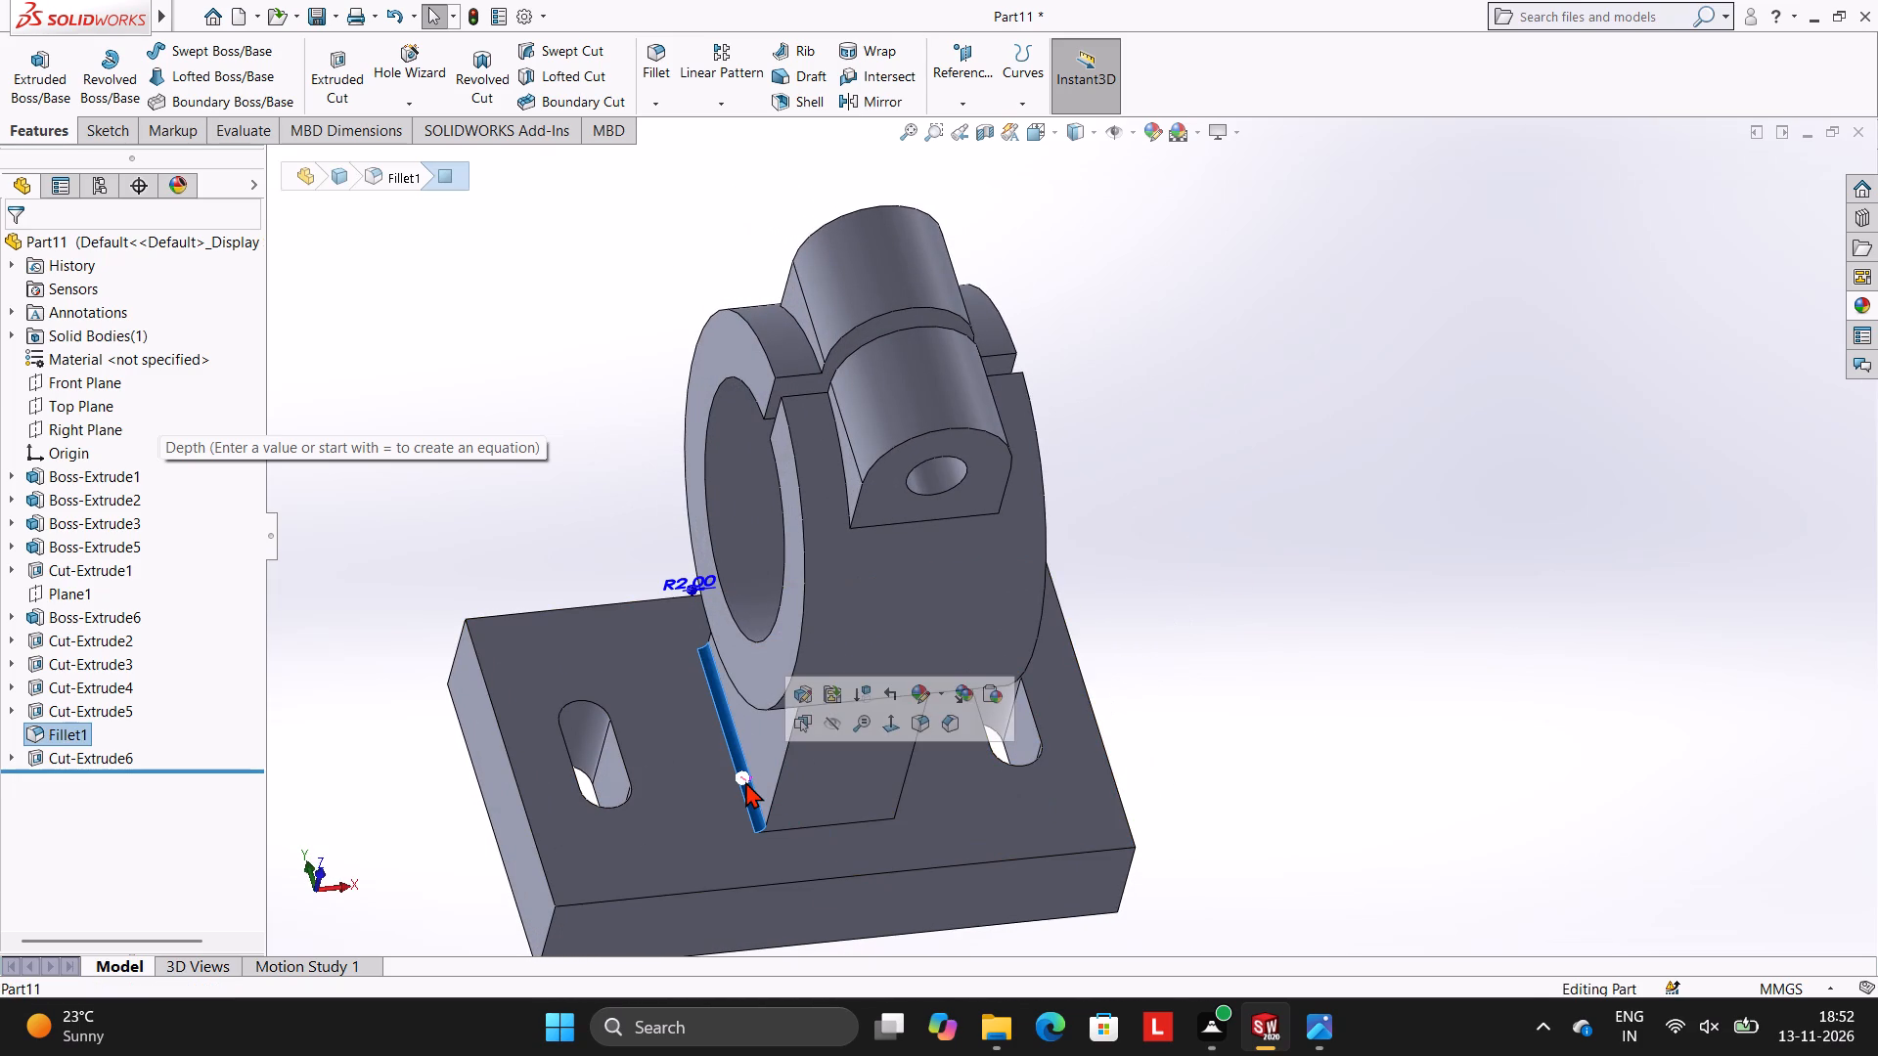
key("Delete")
left_click(1065, 389)
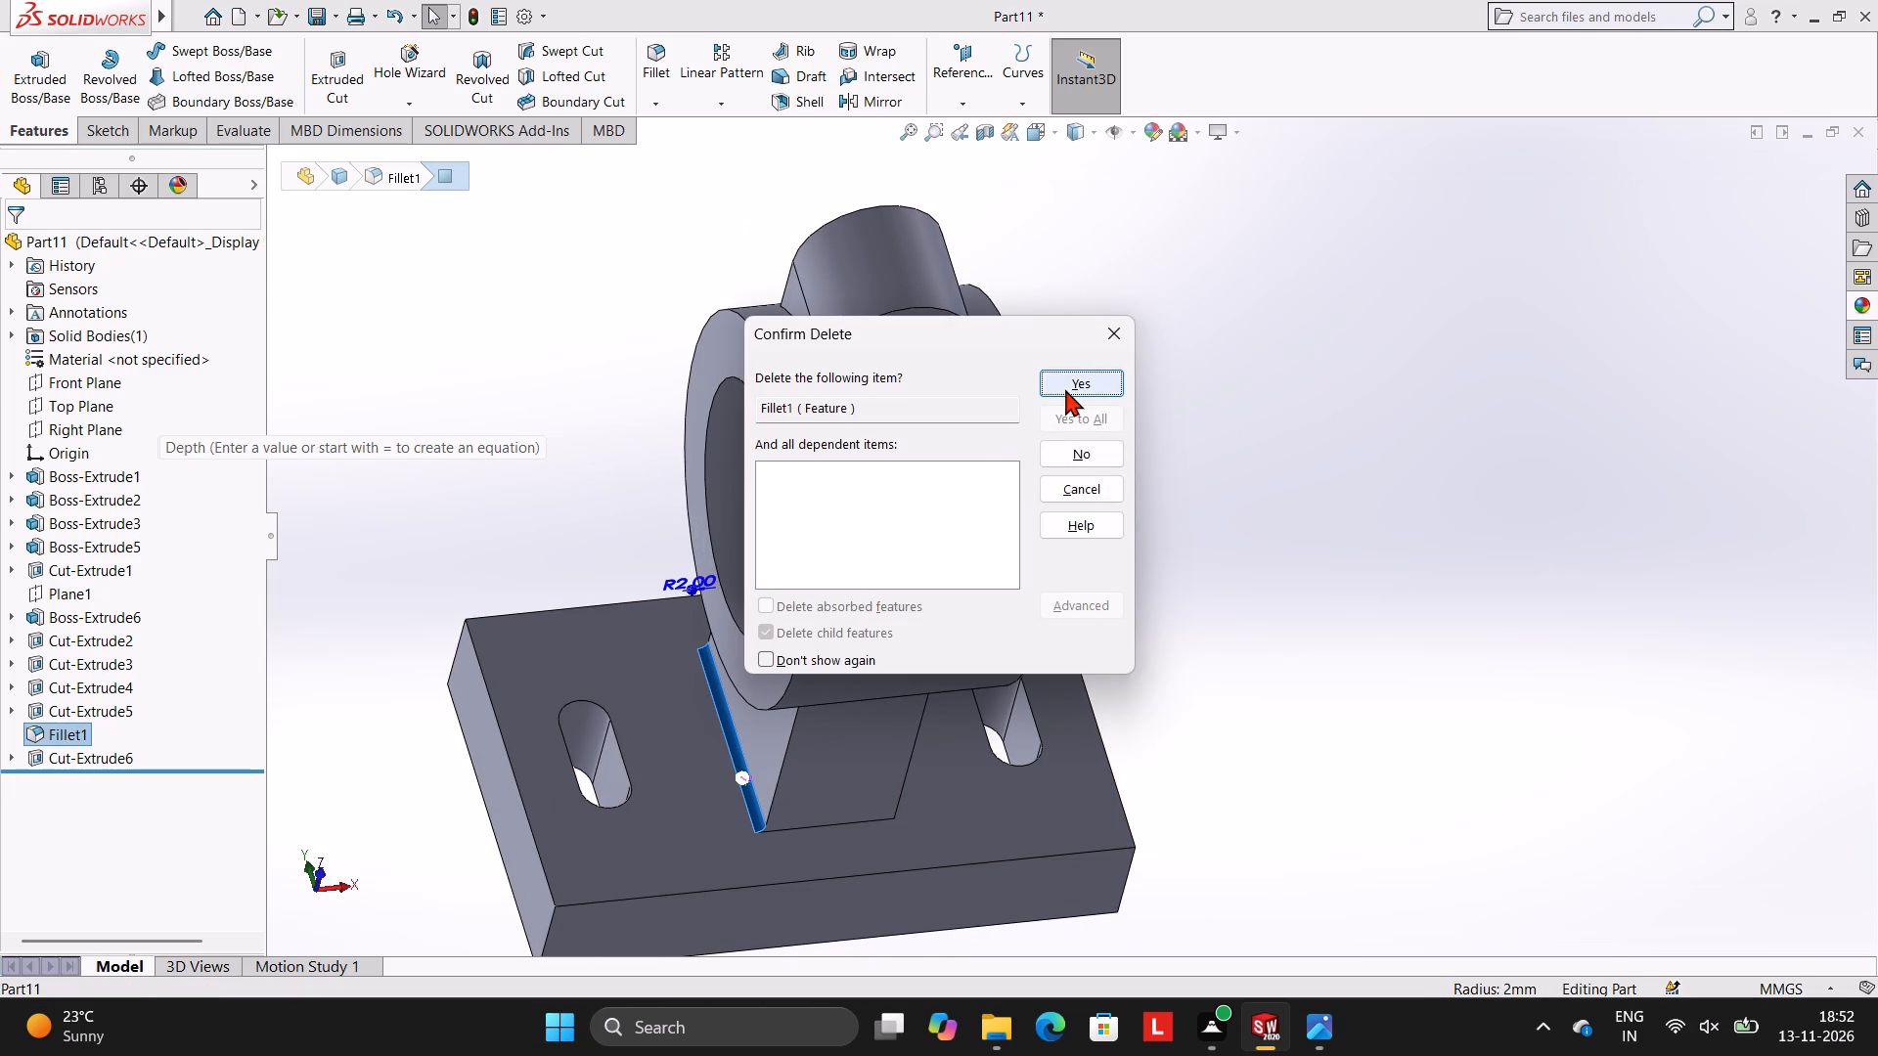
Add a 5 mm symmetric fillet where the connecting wall's front face and the adjacent side face on its negative-X side meet the base.
scroll(1115, 665, "up", 1)
middle_click_drag(1218, 644, 1224, 533)
scroll(1053, 658, "up", 2)
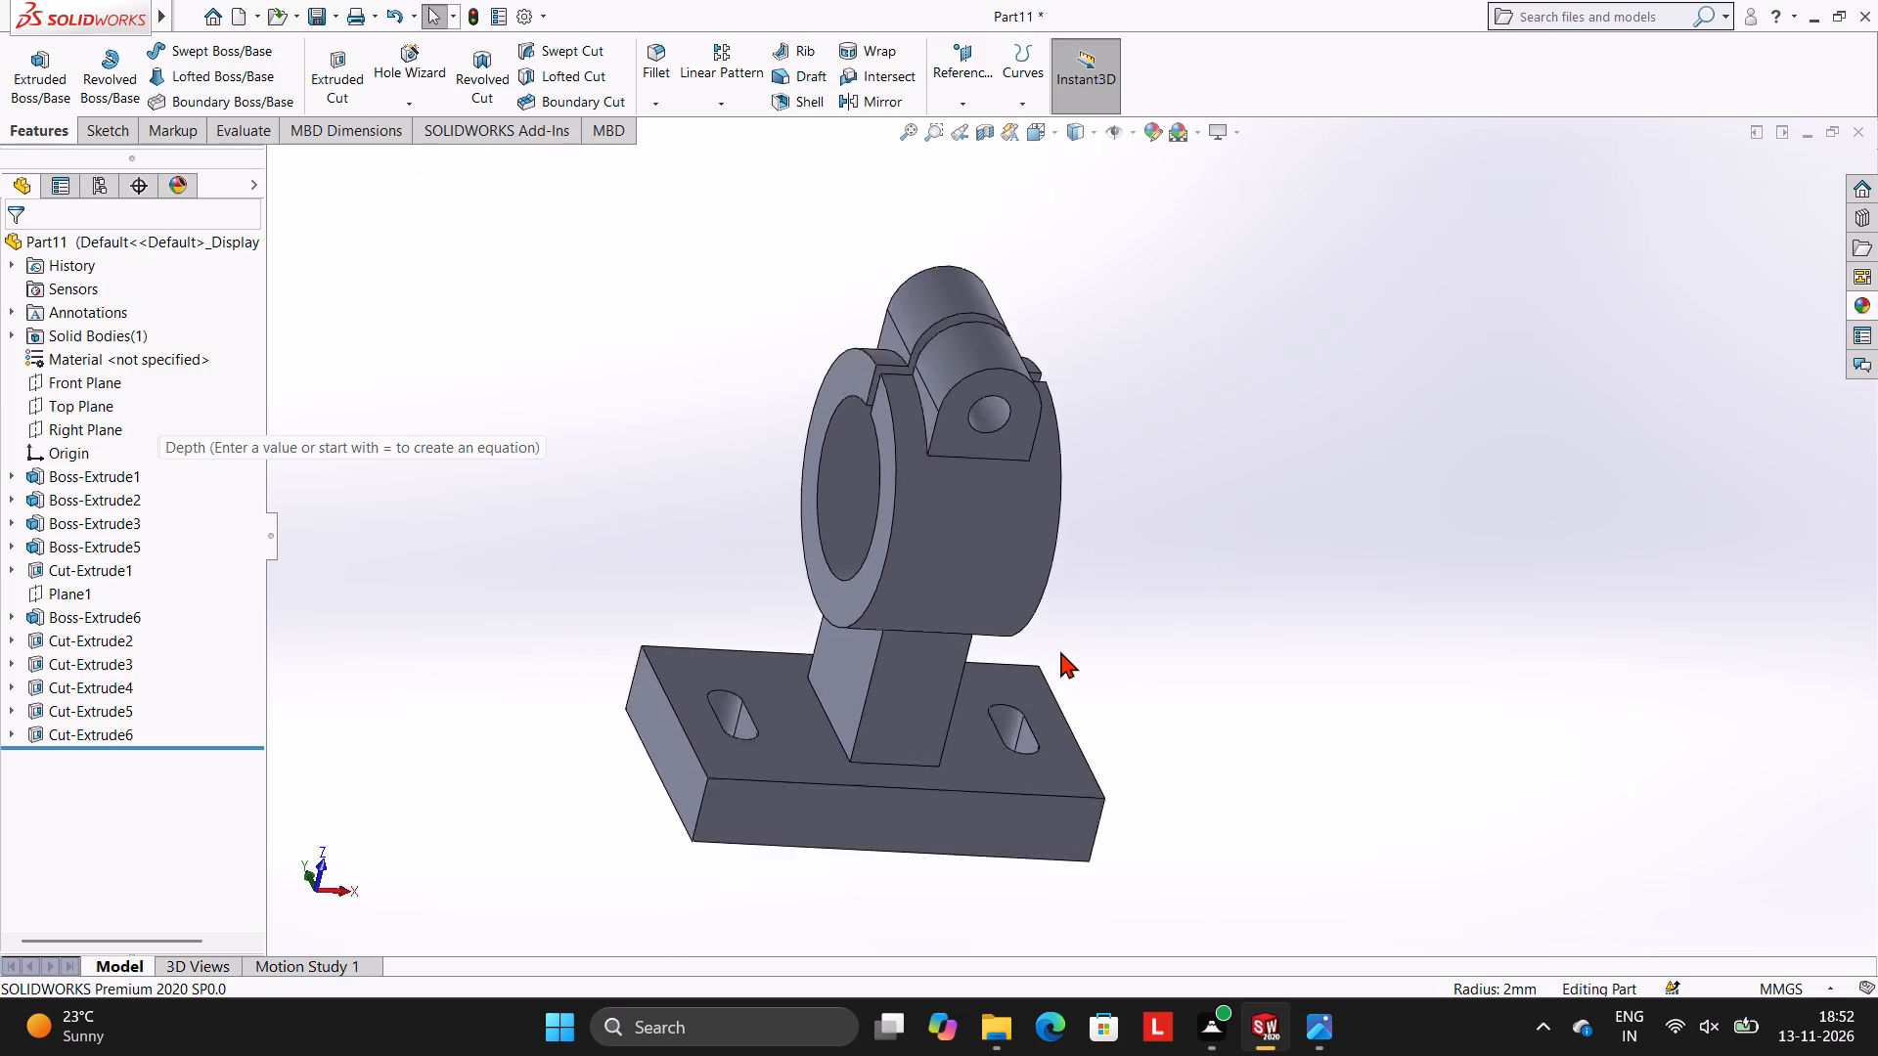
scroll(1060, 651, "up", 1)
scroll(1063, 644, "down", 3)
middle_click_drag(1027, 490, 1016, 571)
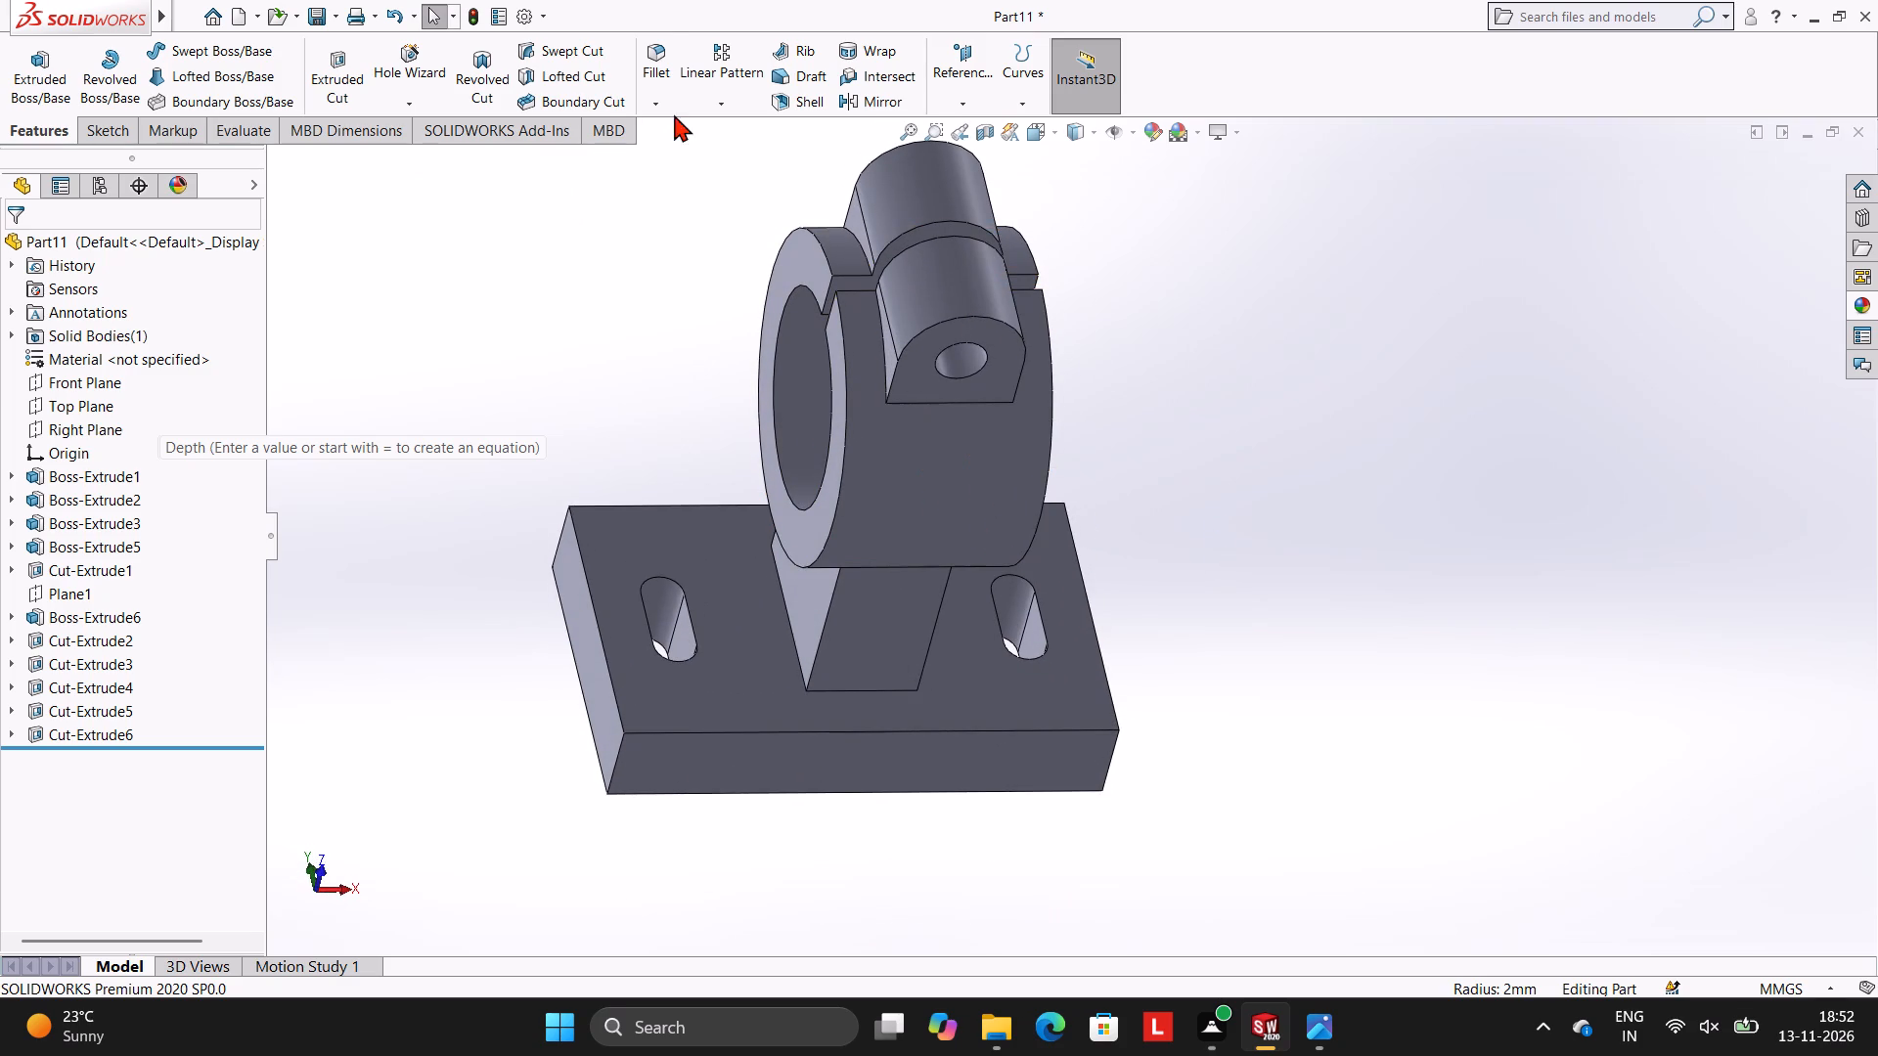
left_click(663, 99)
left_click(681, 124)
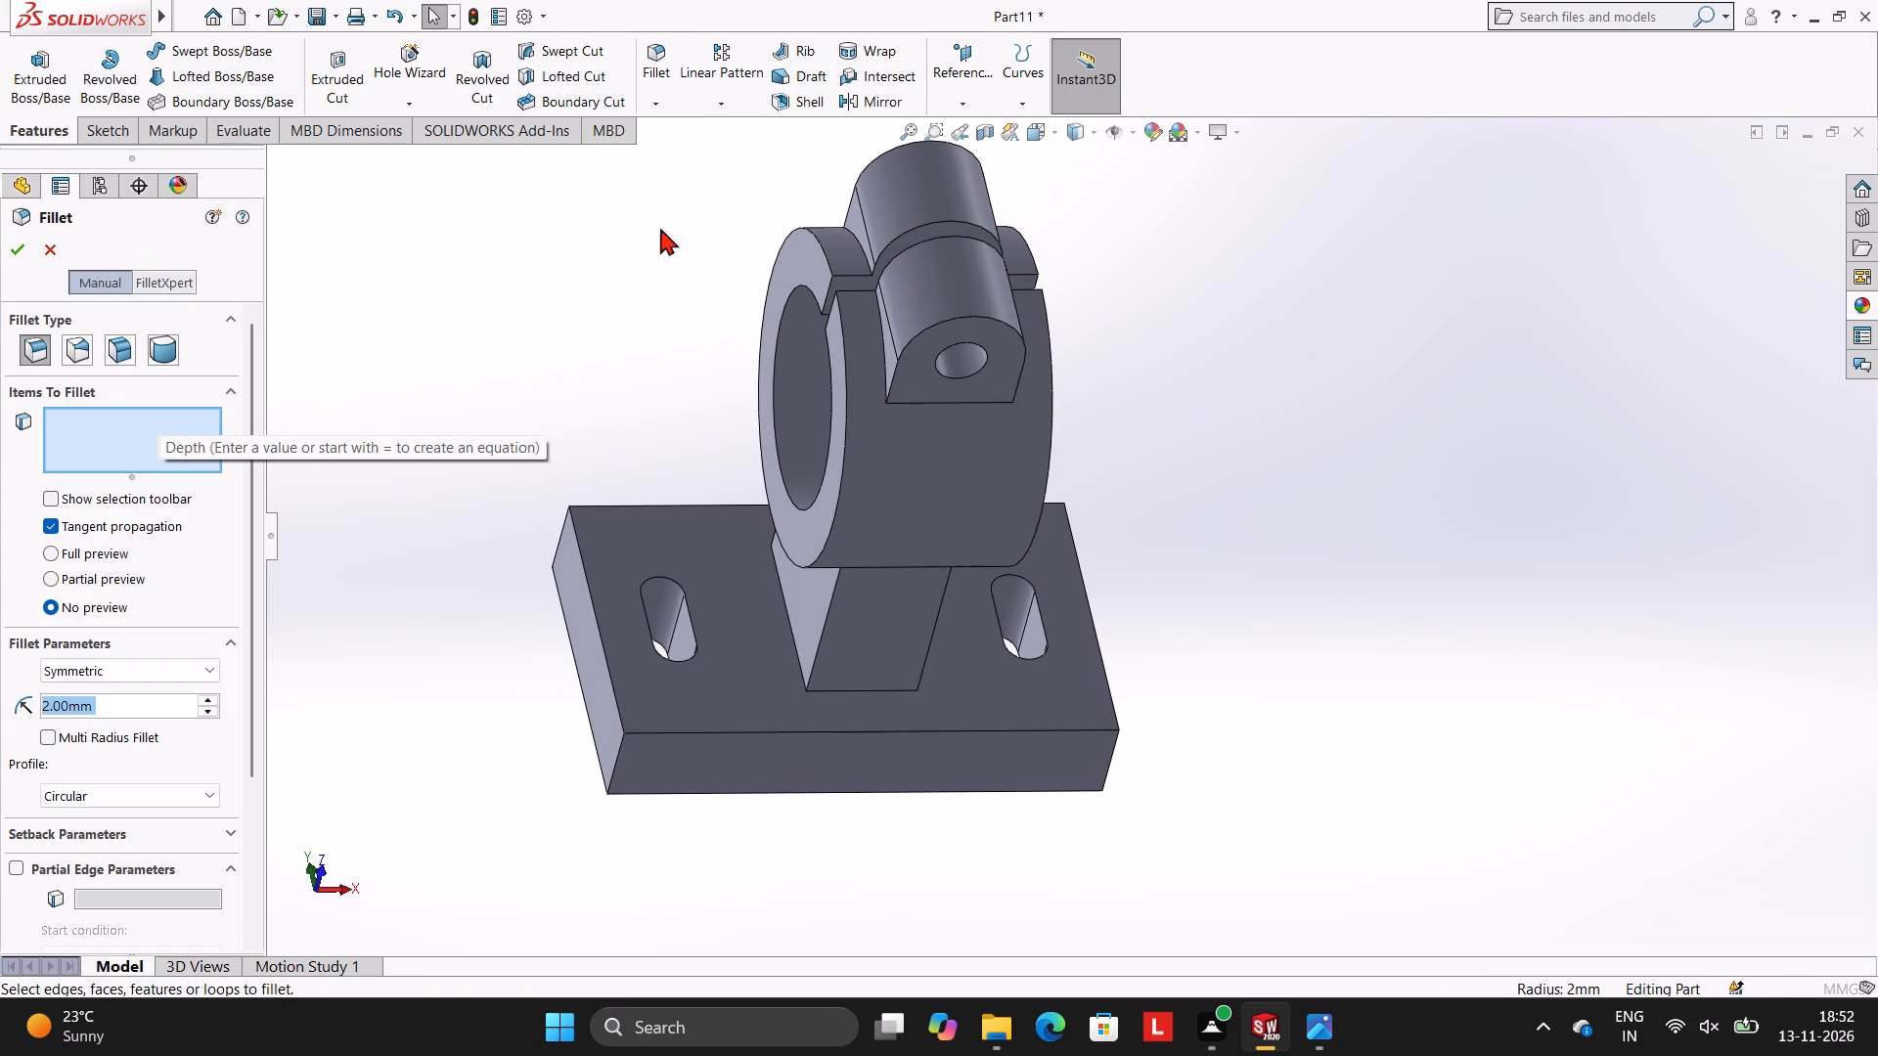
key("5")
key("Return")
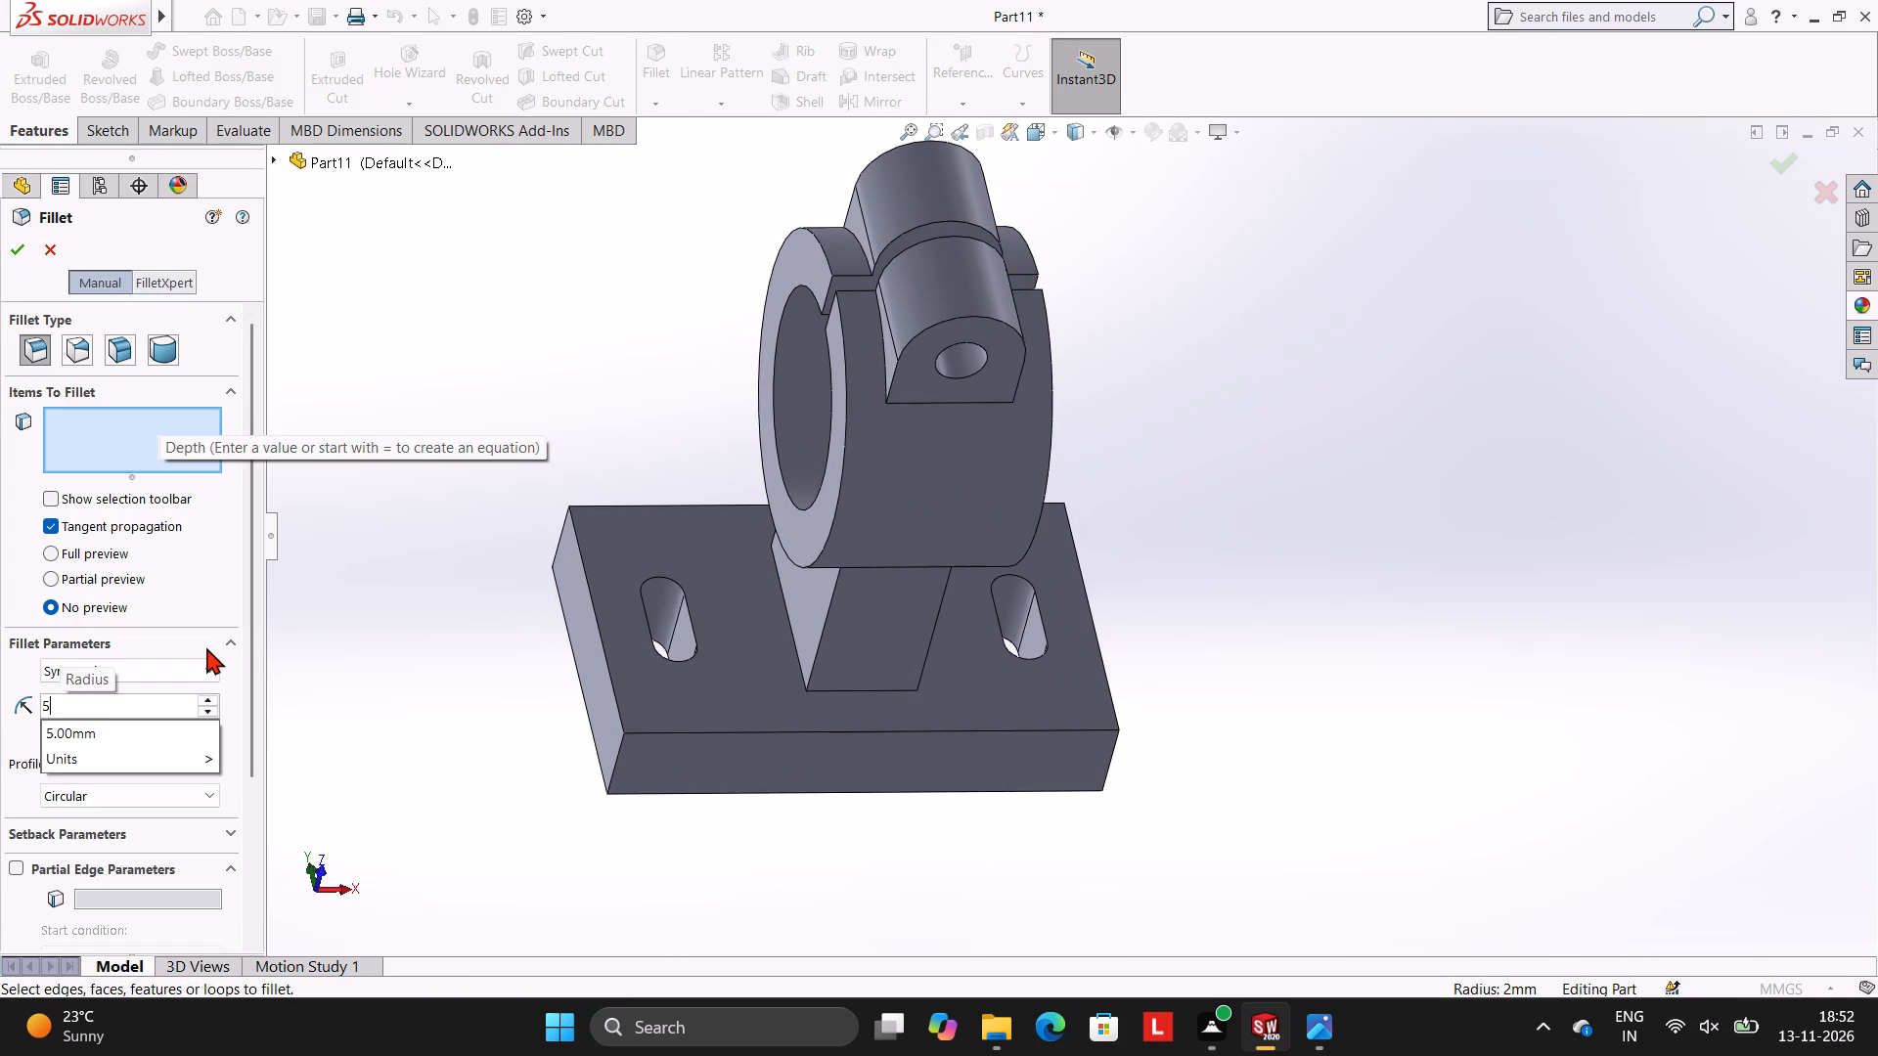
left_click(789, 632)
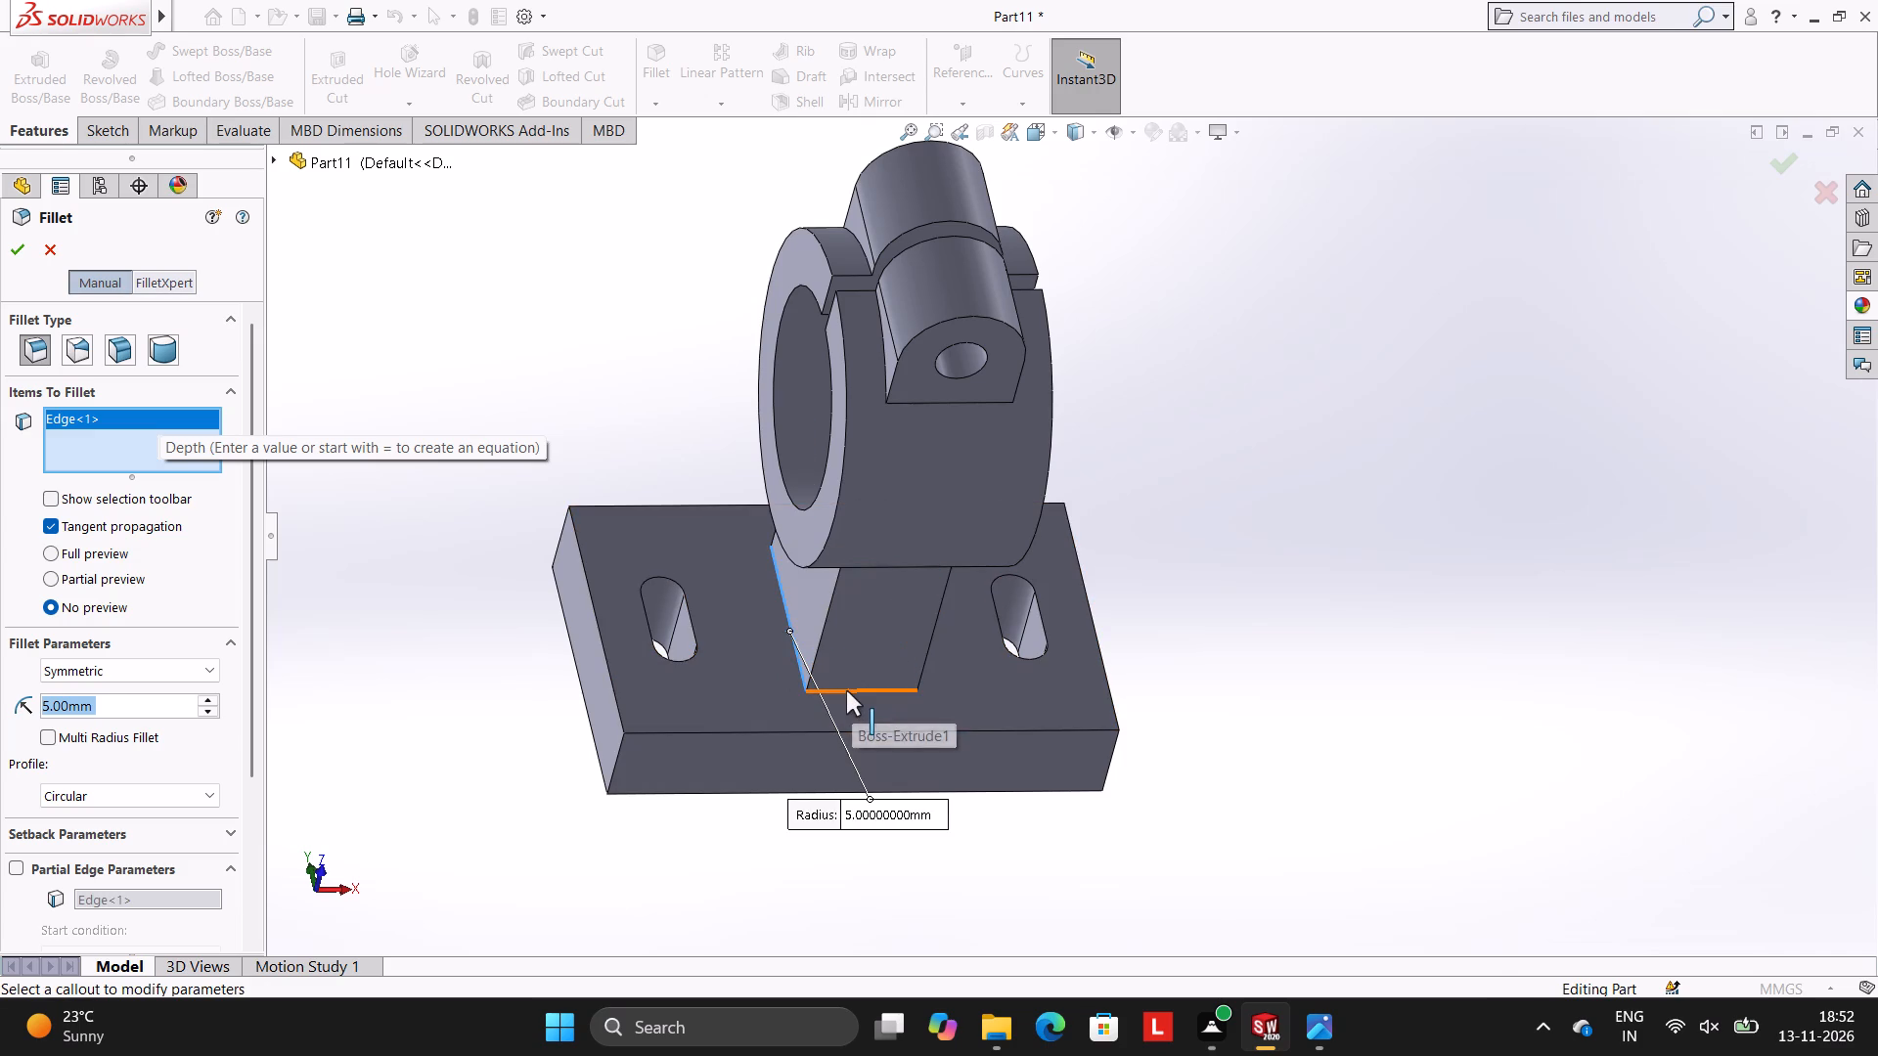
left_click(846, 690)
left_click(23, 252)
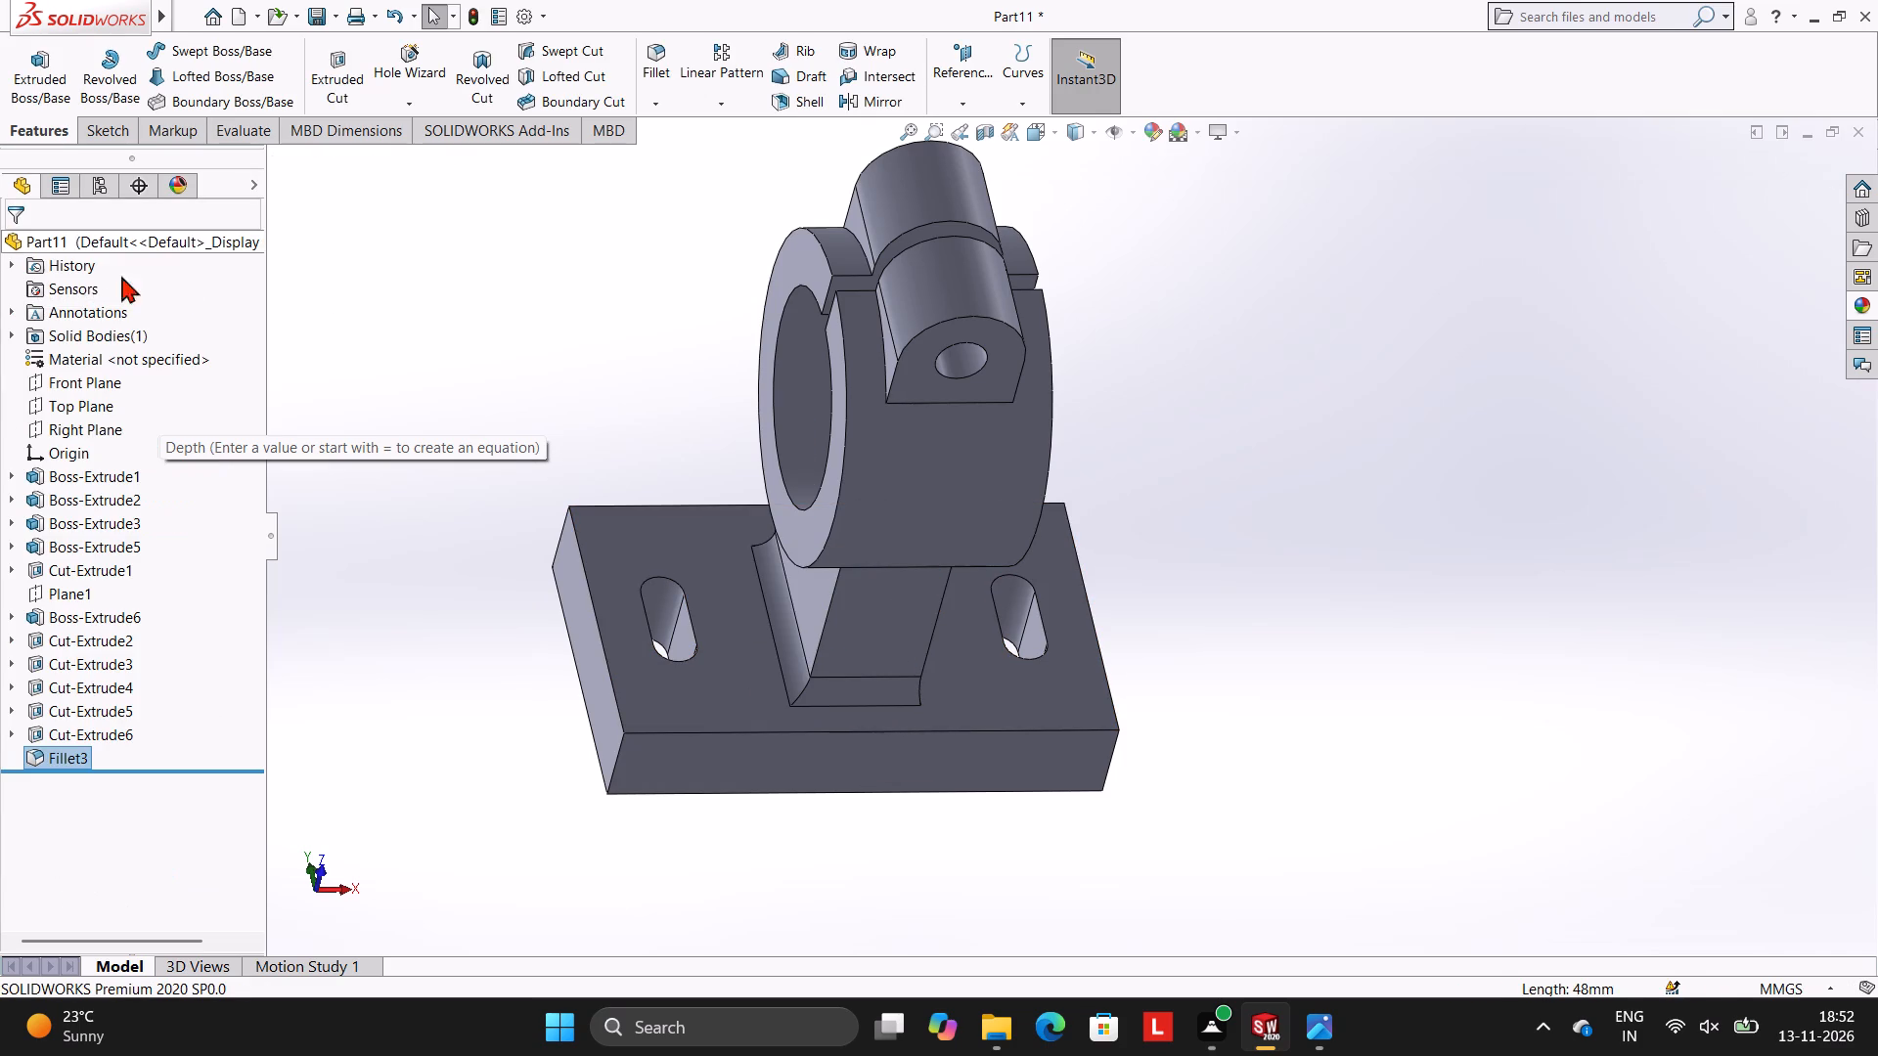
Add a 5 mm symmetric fillet along the wall's opposite side edge, on the positive-X side, where it meets the base.
middle_click_drag(1282, 490, 1166, 406)
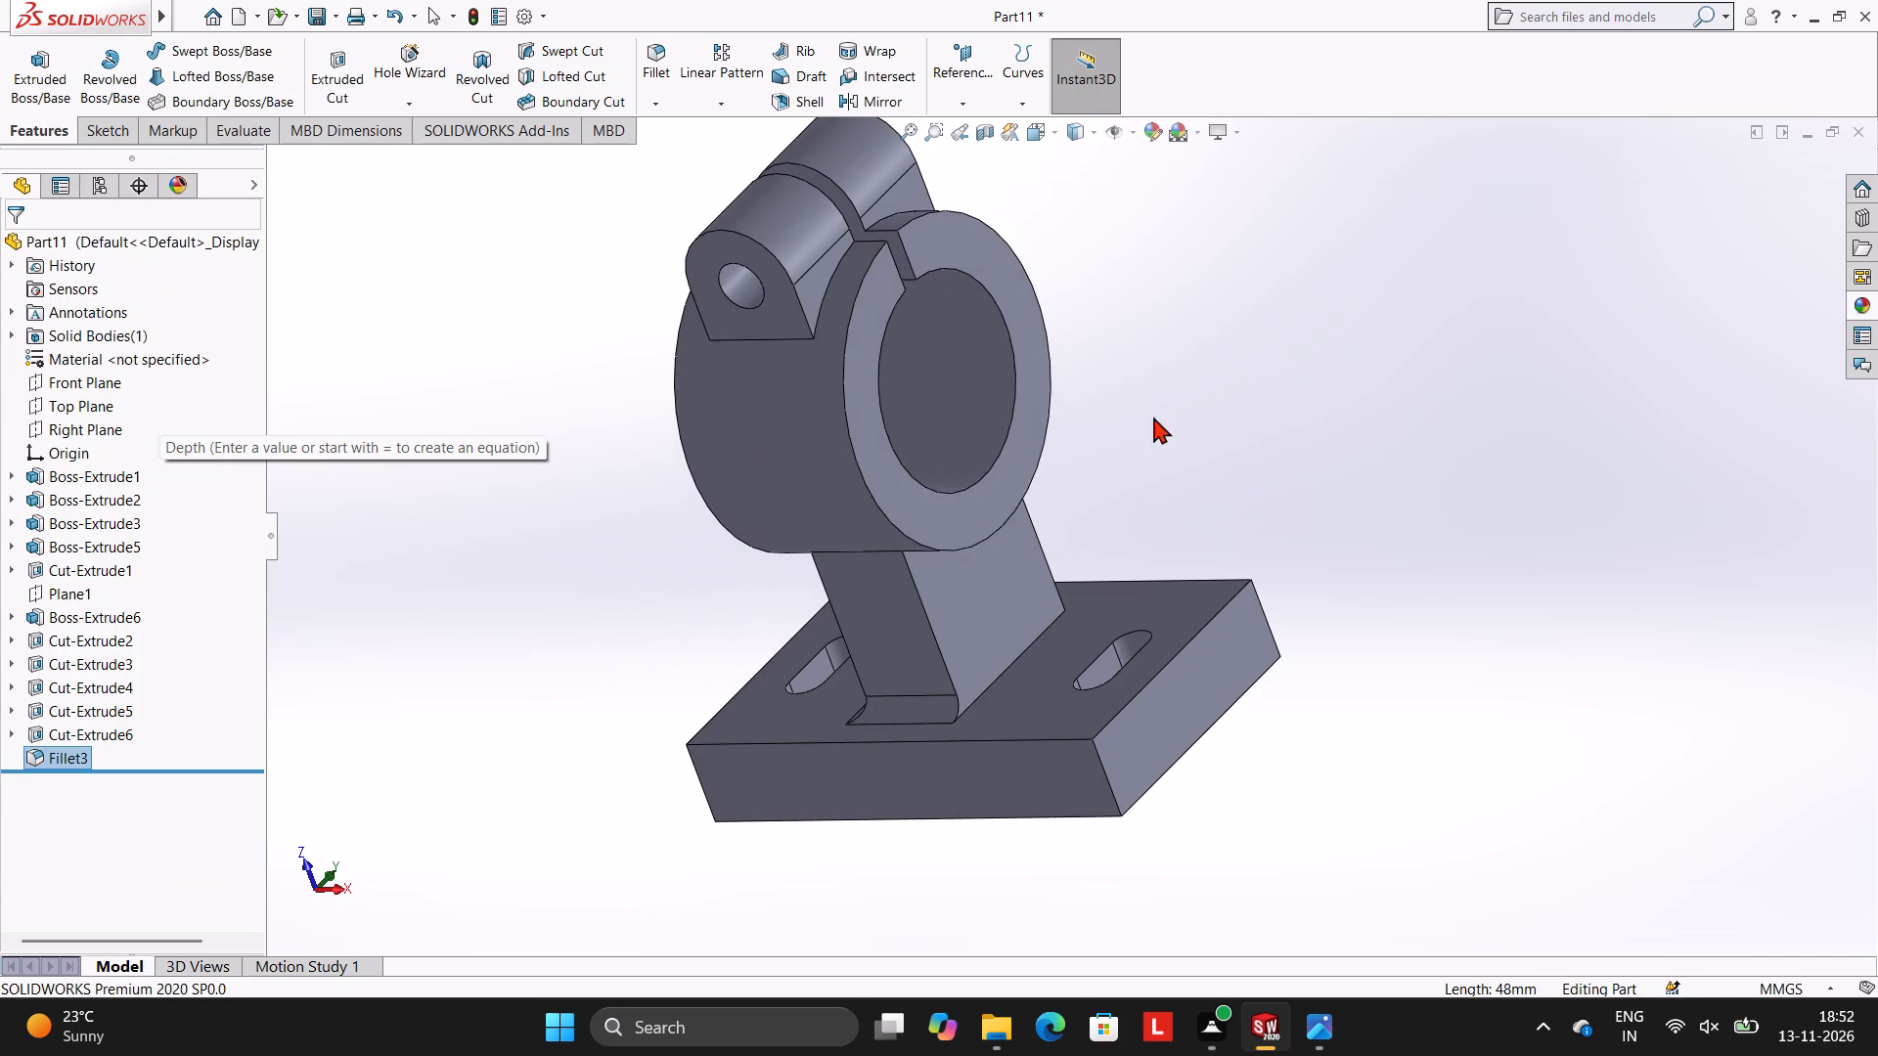
left_click(664, 103)
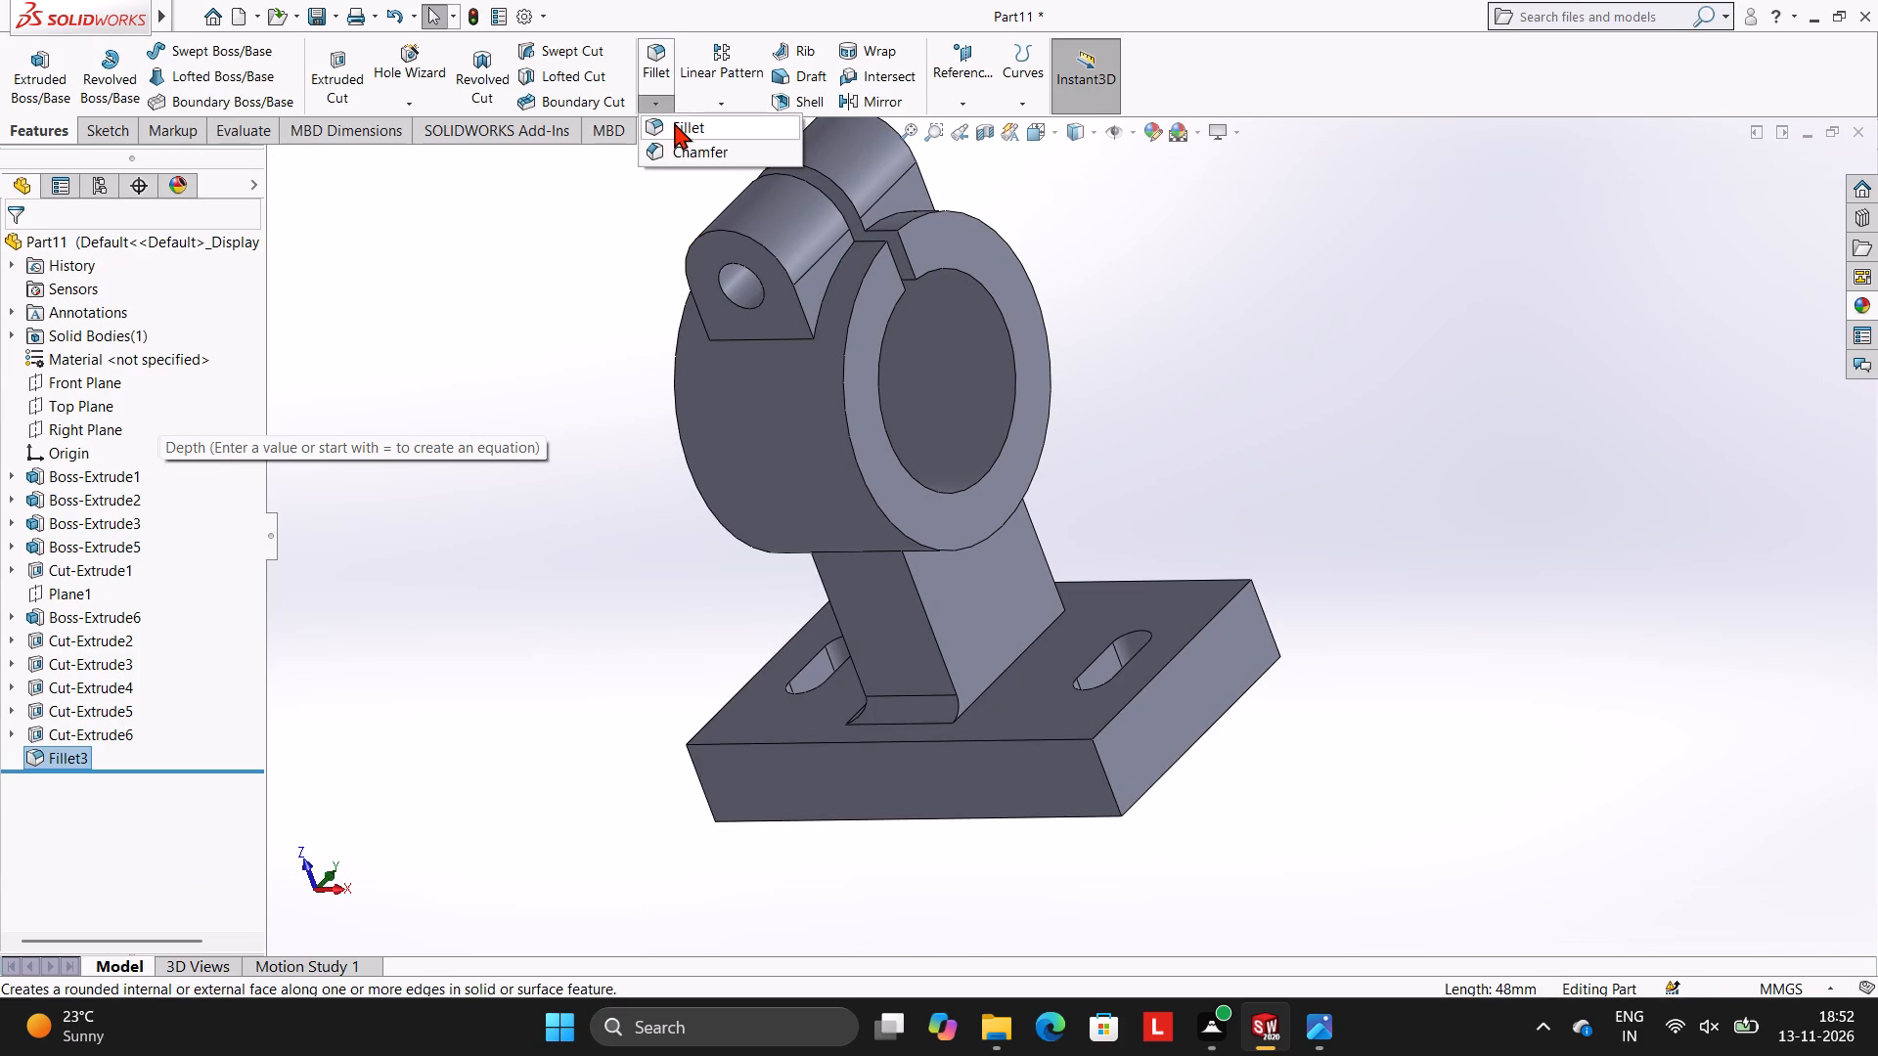
left_click(674, 122)
left_click(1027, 649)
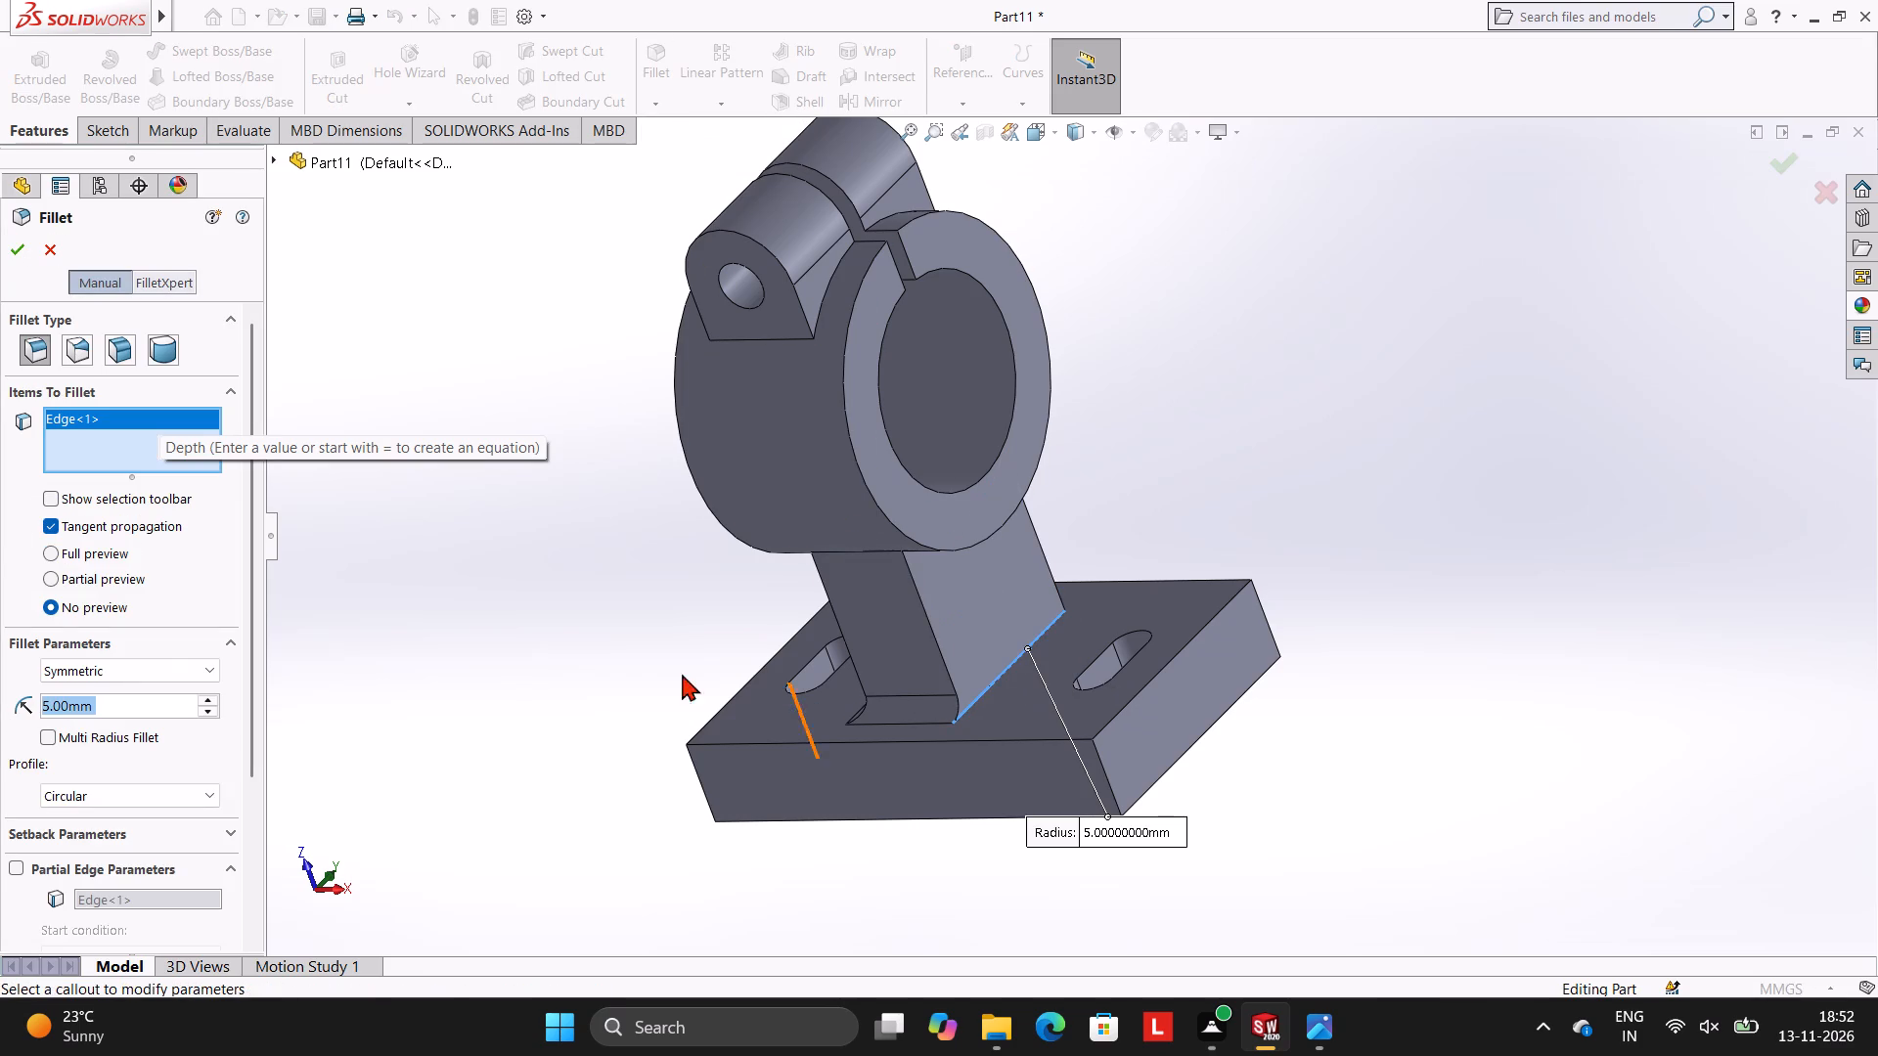
left_click(20, 259)
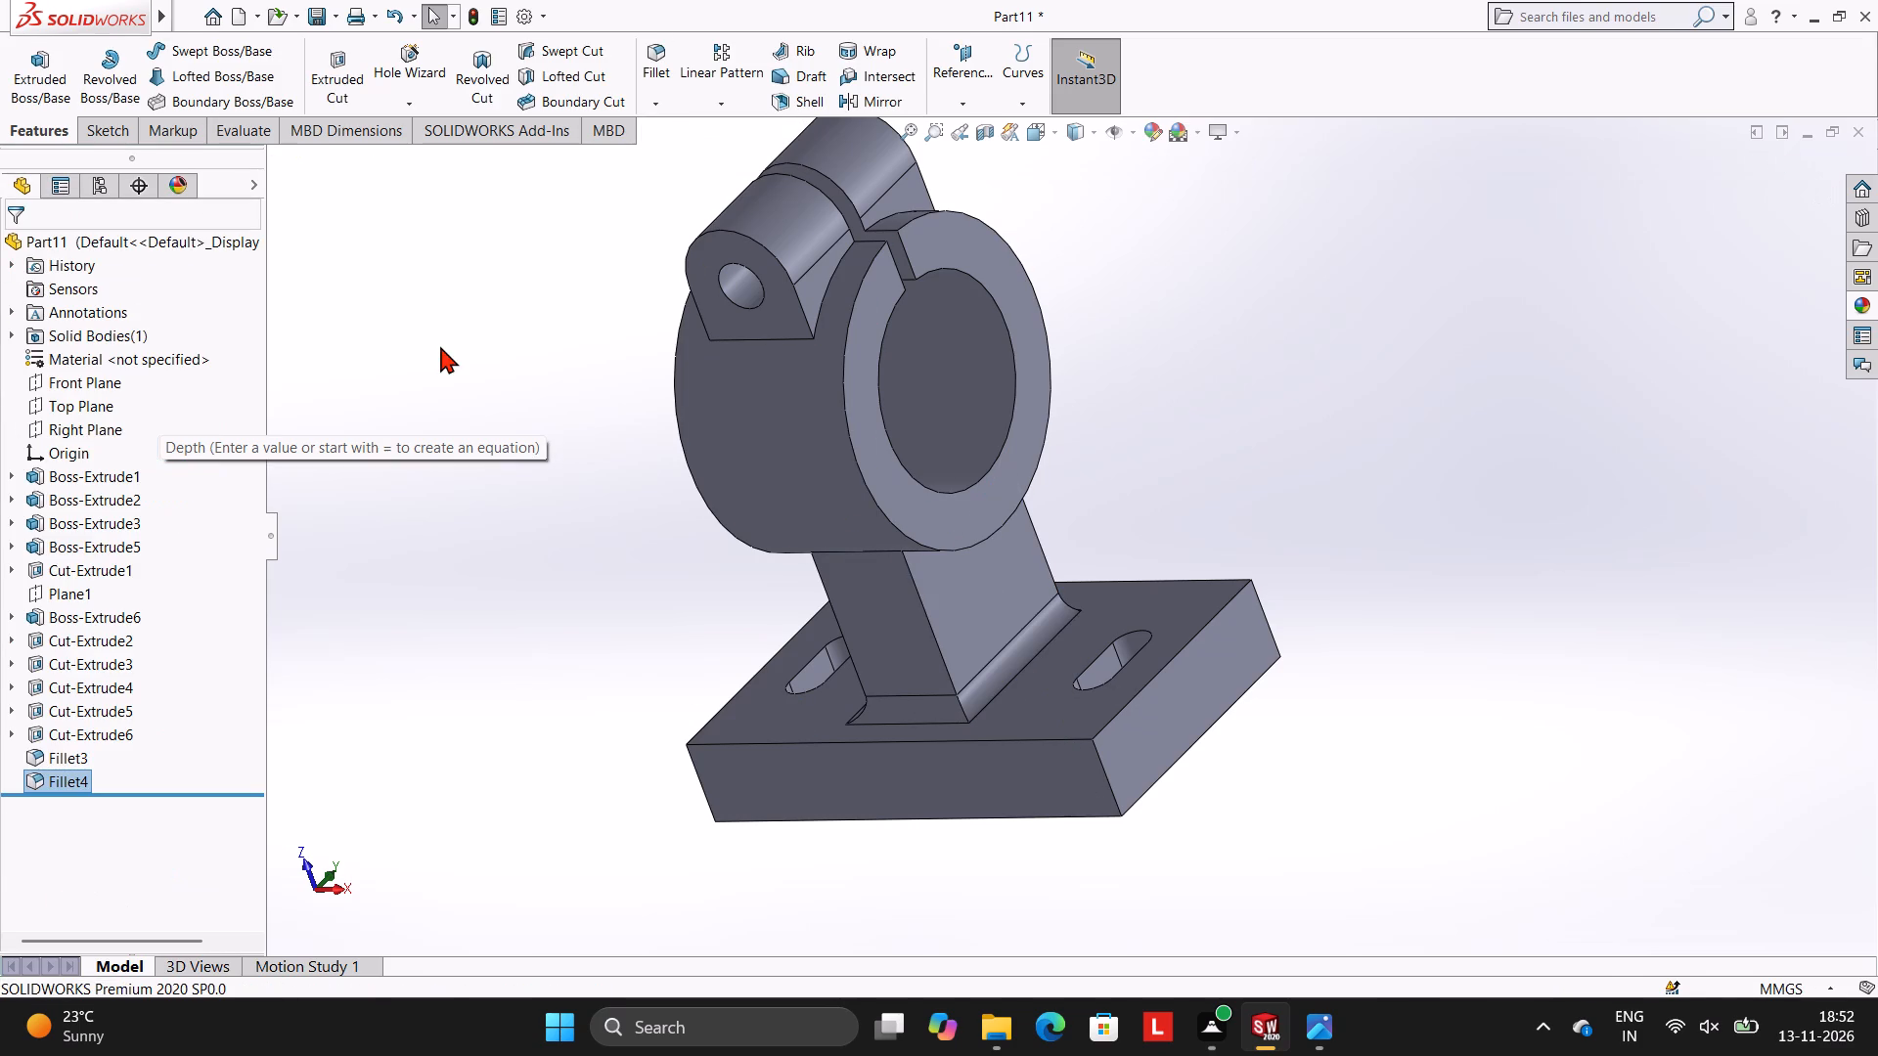
left_click(440, 346)
Add a 5 mm symmetric fillet along the connecting wall's rear edge where it meets the base.
middle_click_drag(1399, 512, 1178, 701)
middle_click_drag(1298, 430, 1352, 513)
scroll(1350, 600, "up", 2)
middle_click_drag(1470, 610, 1491, 697)
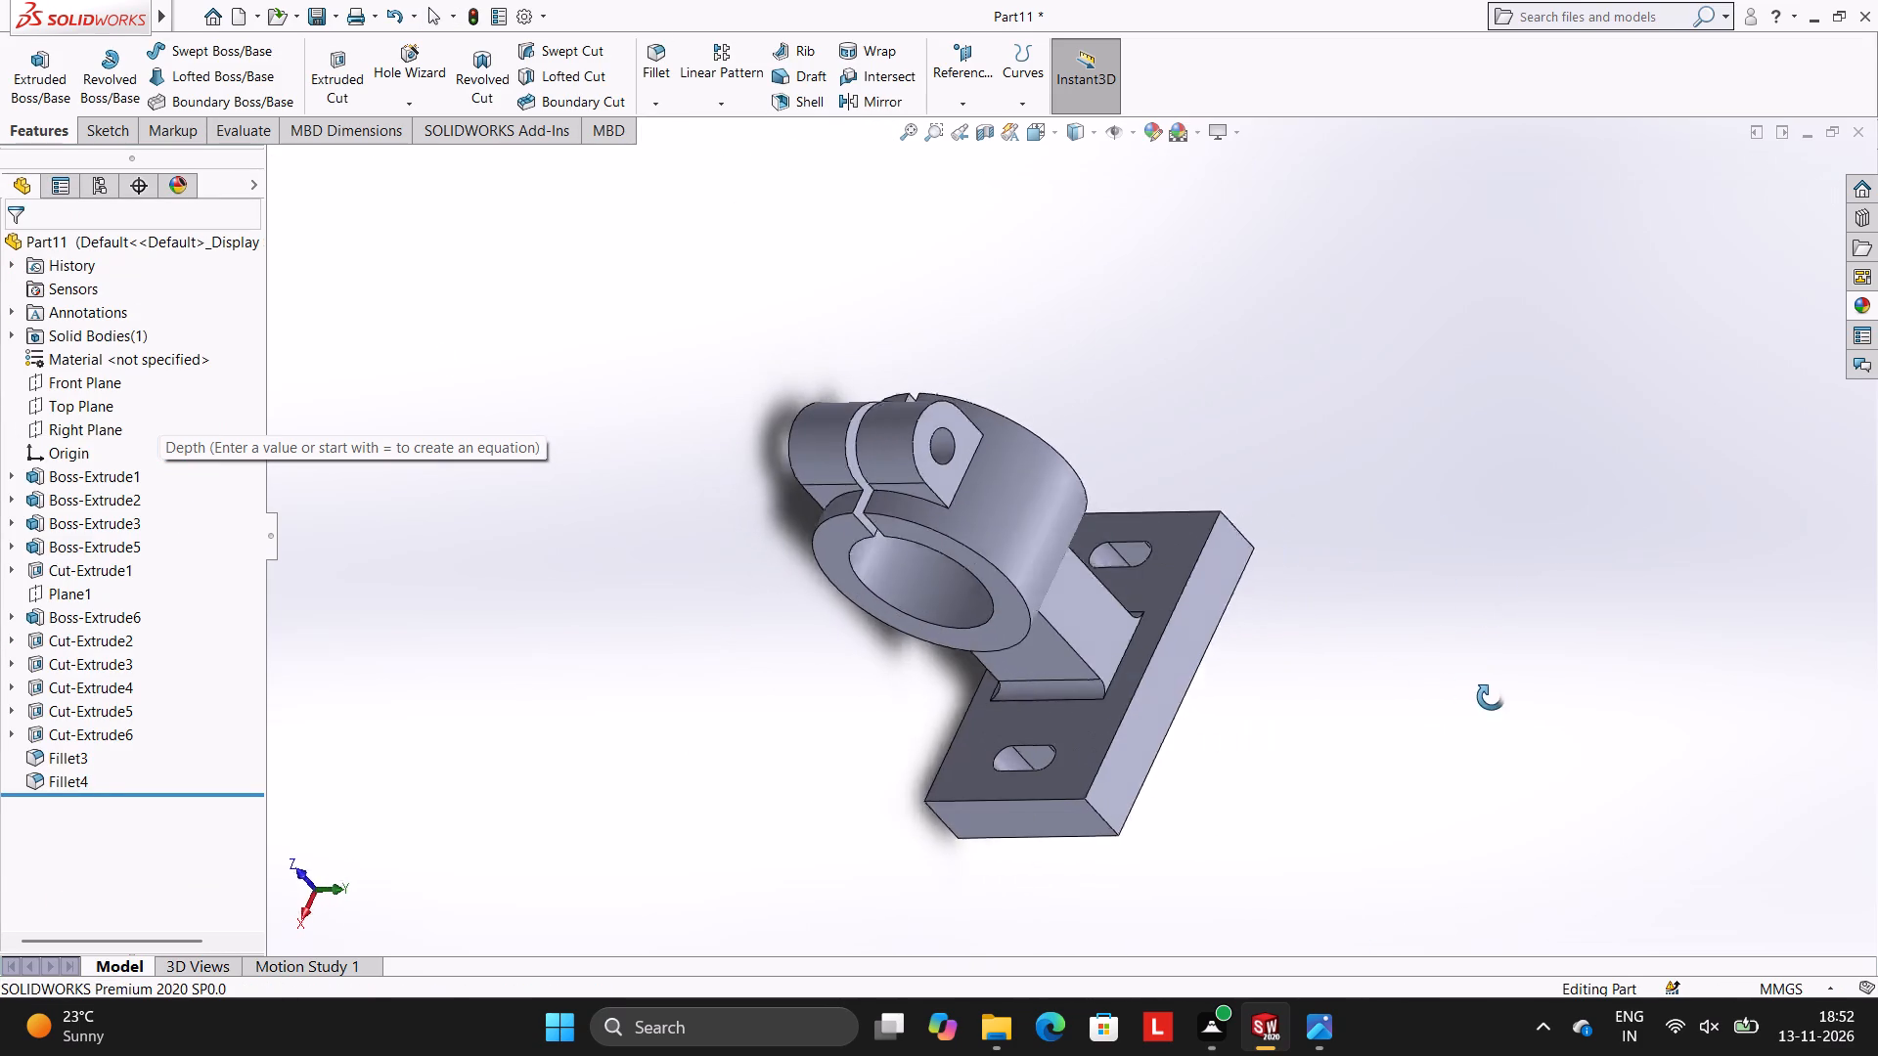
middle_click_drag(1491, 697, 1505, 696)
left_click(662, 110)
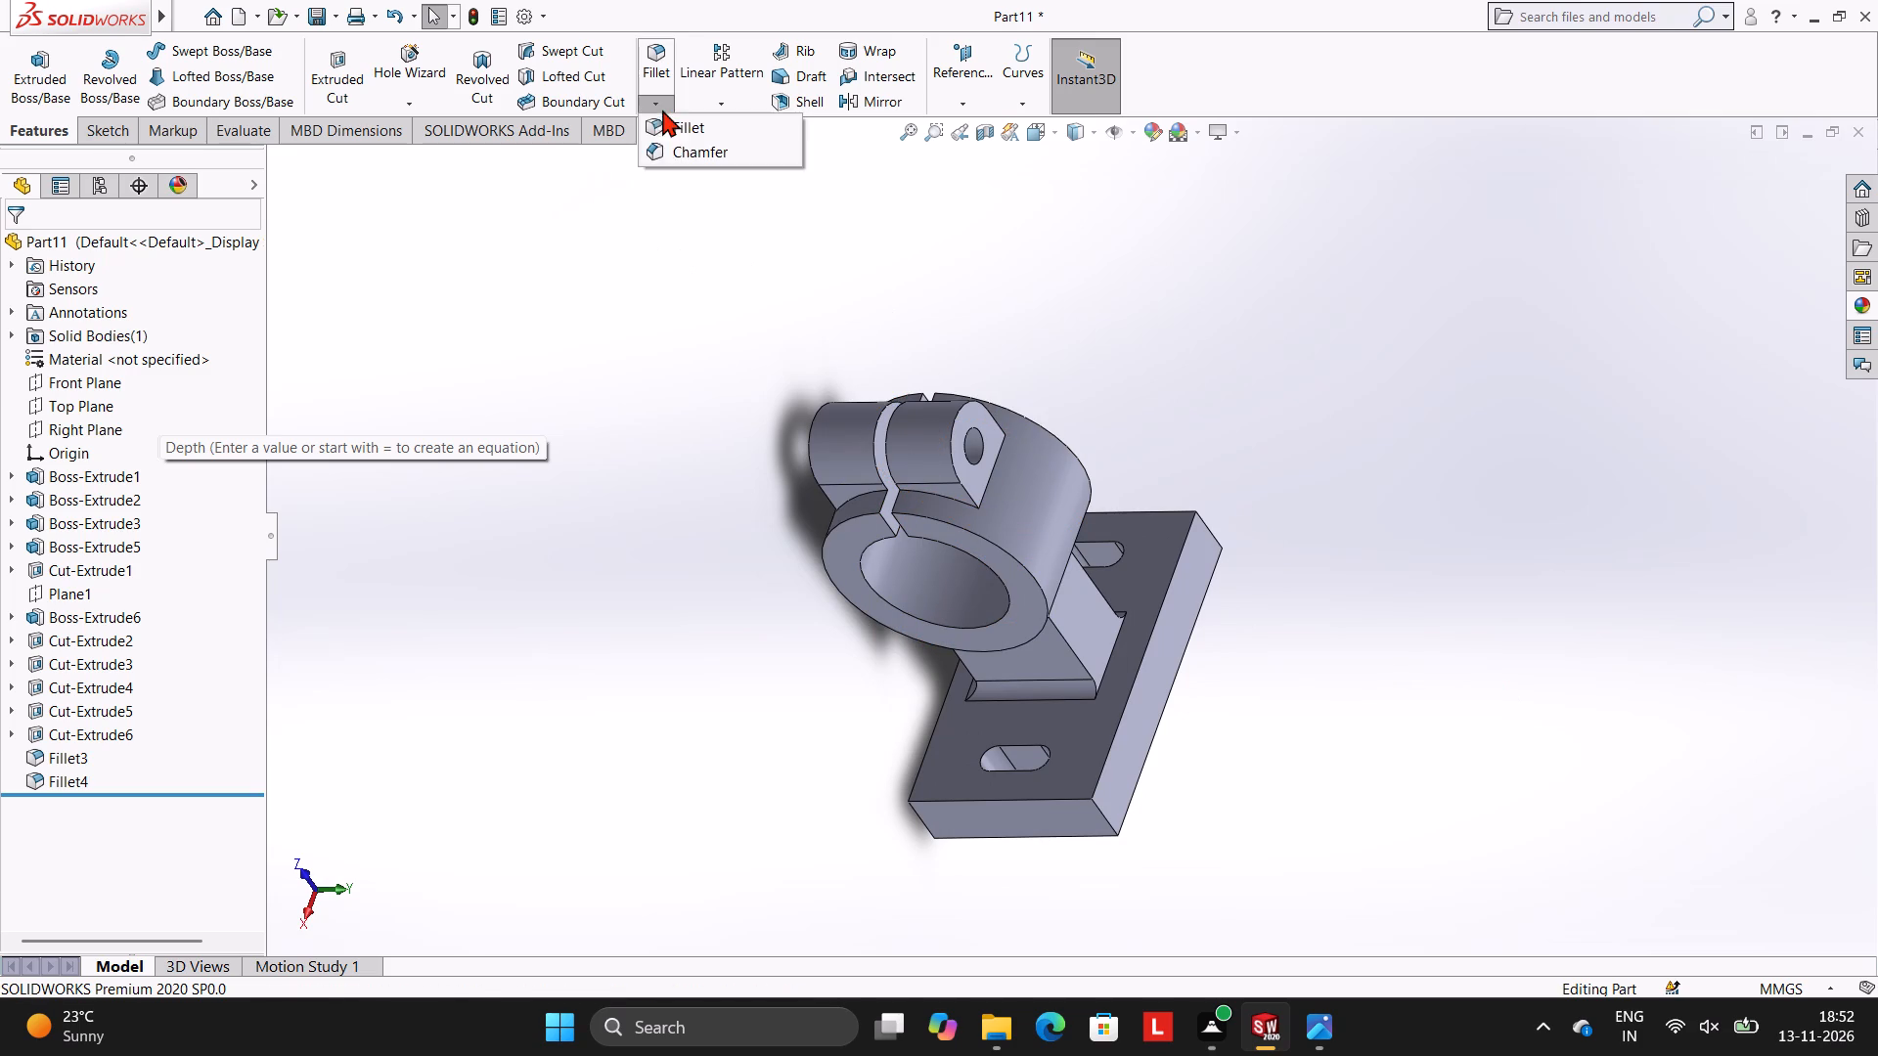
left_click(680, 130)
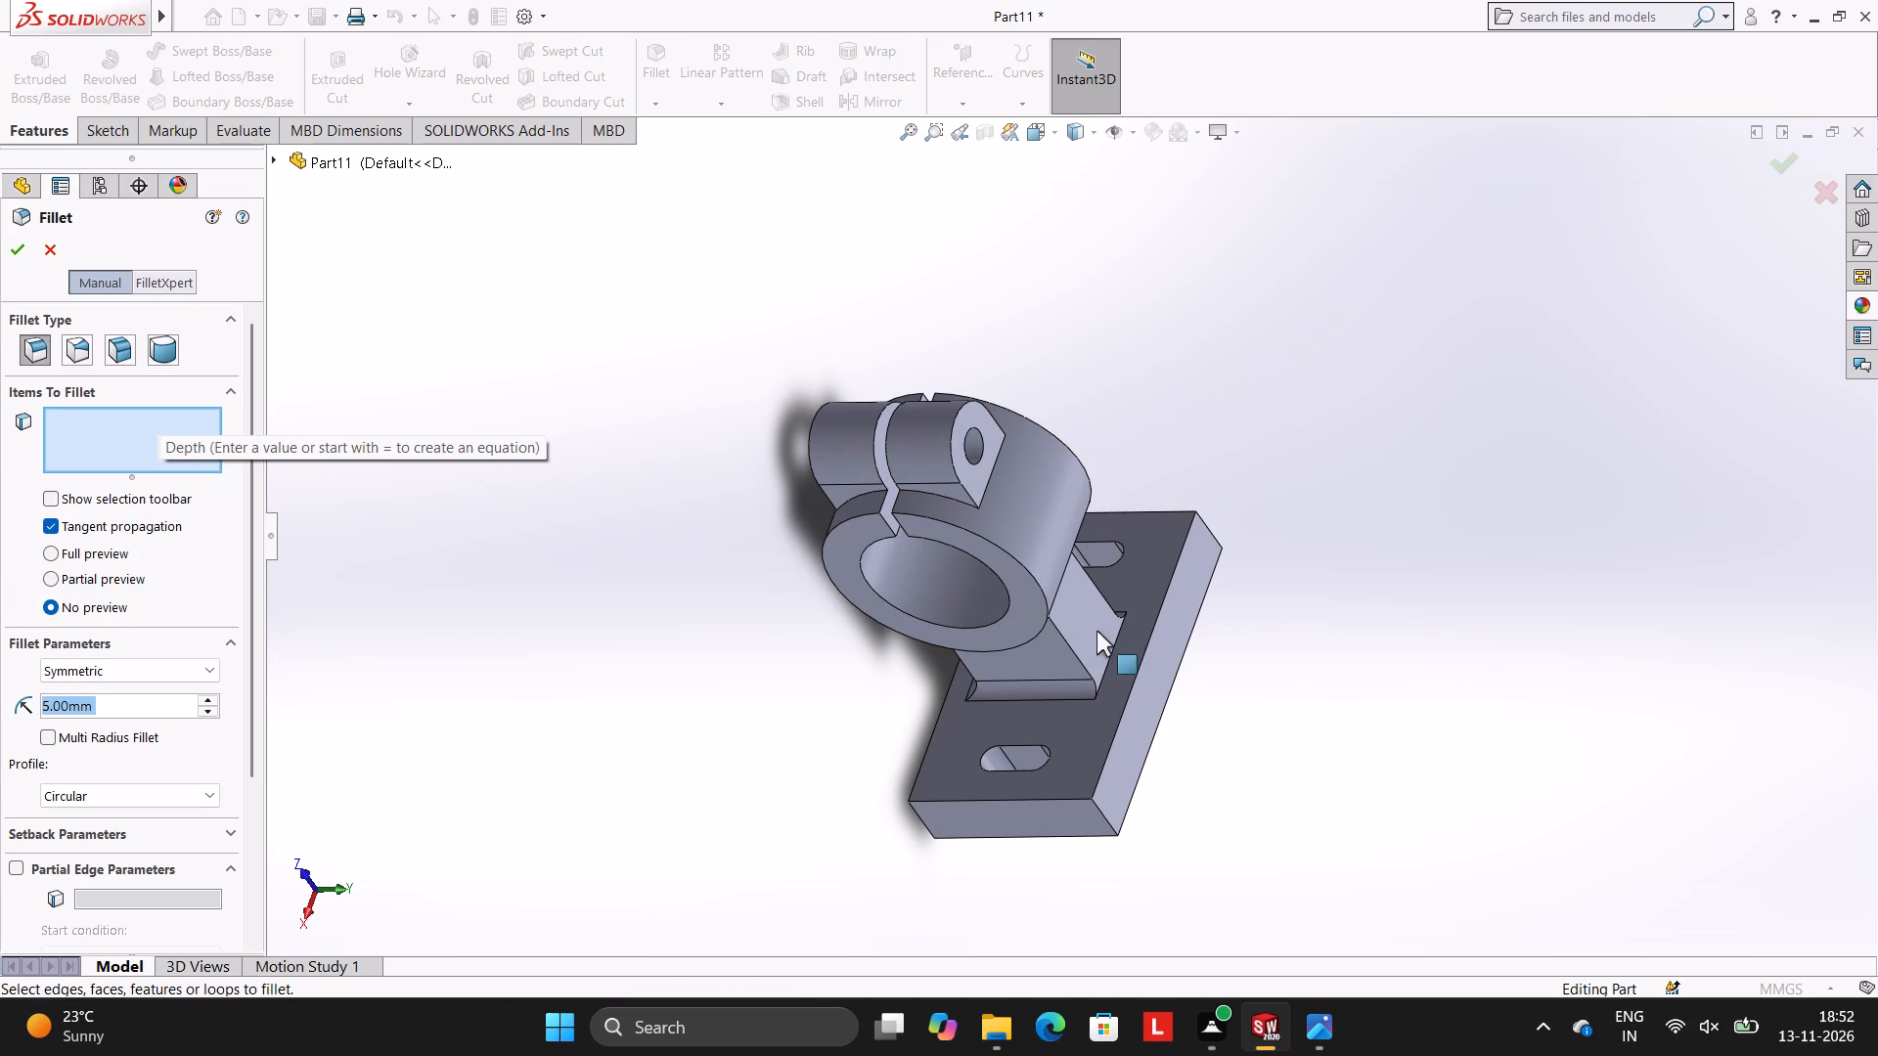
left_click(1116, 646)
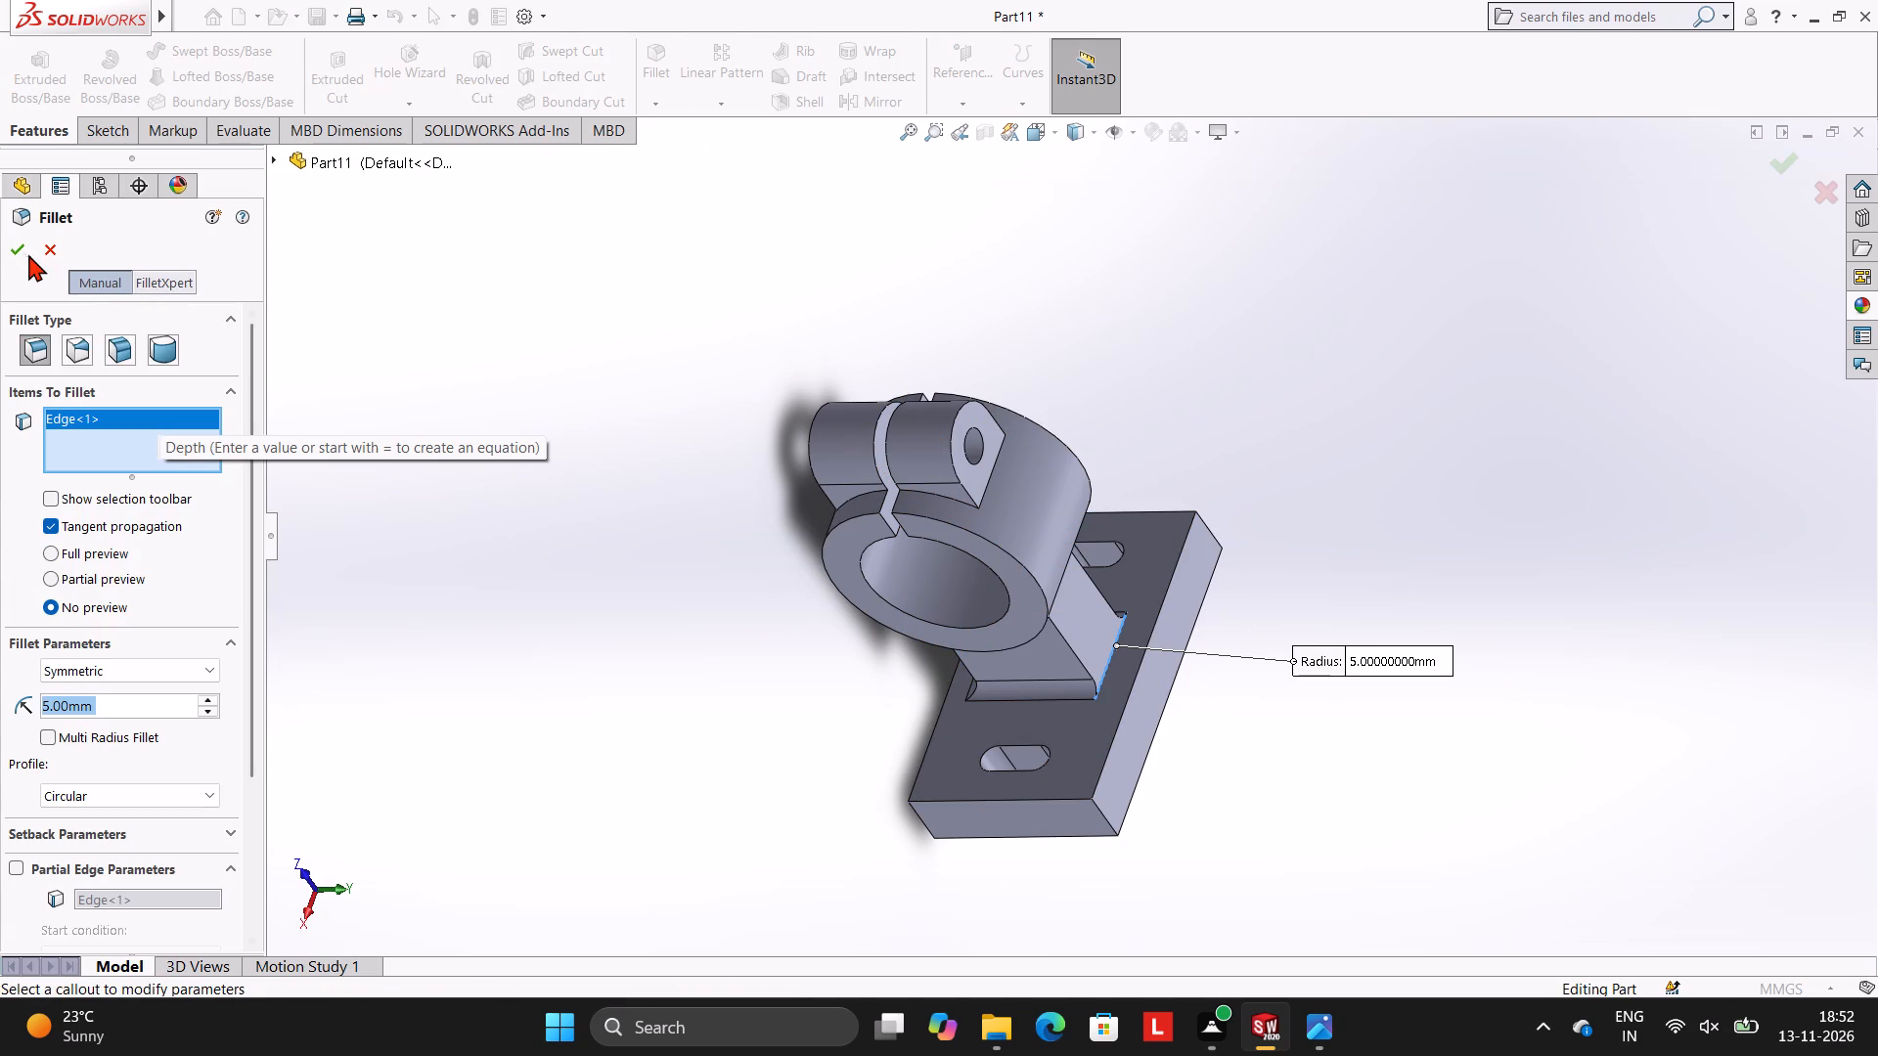
left_click(20, 250)
left_click(580, 307)
Round the short top edge of the base at its positive-X end with a 5 mm symmetric fillet.
middle_click_drag(1221, 576, 1326, 491)
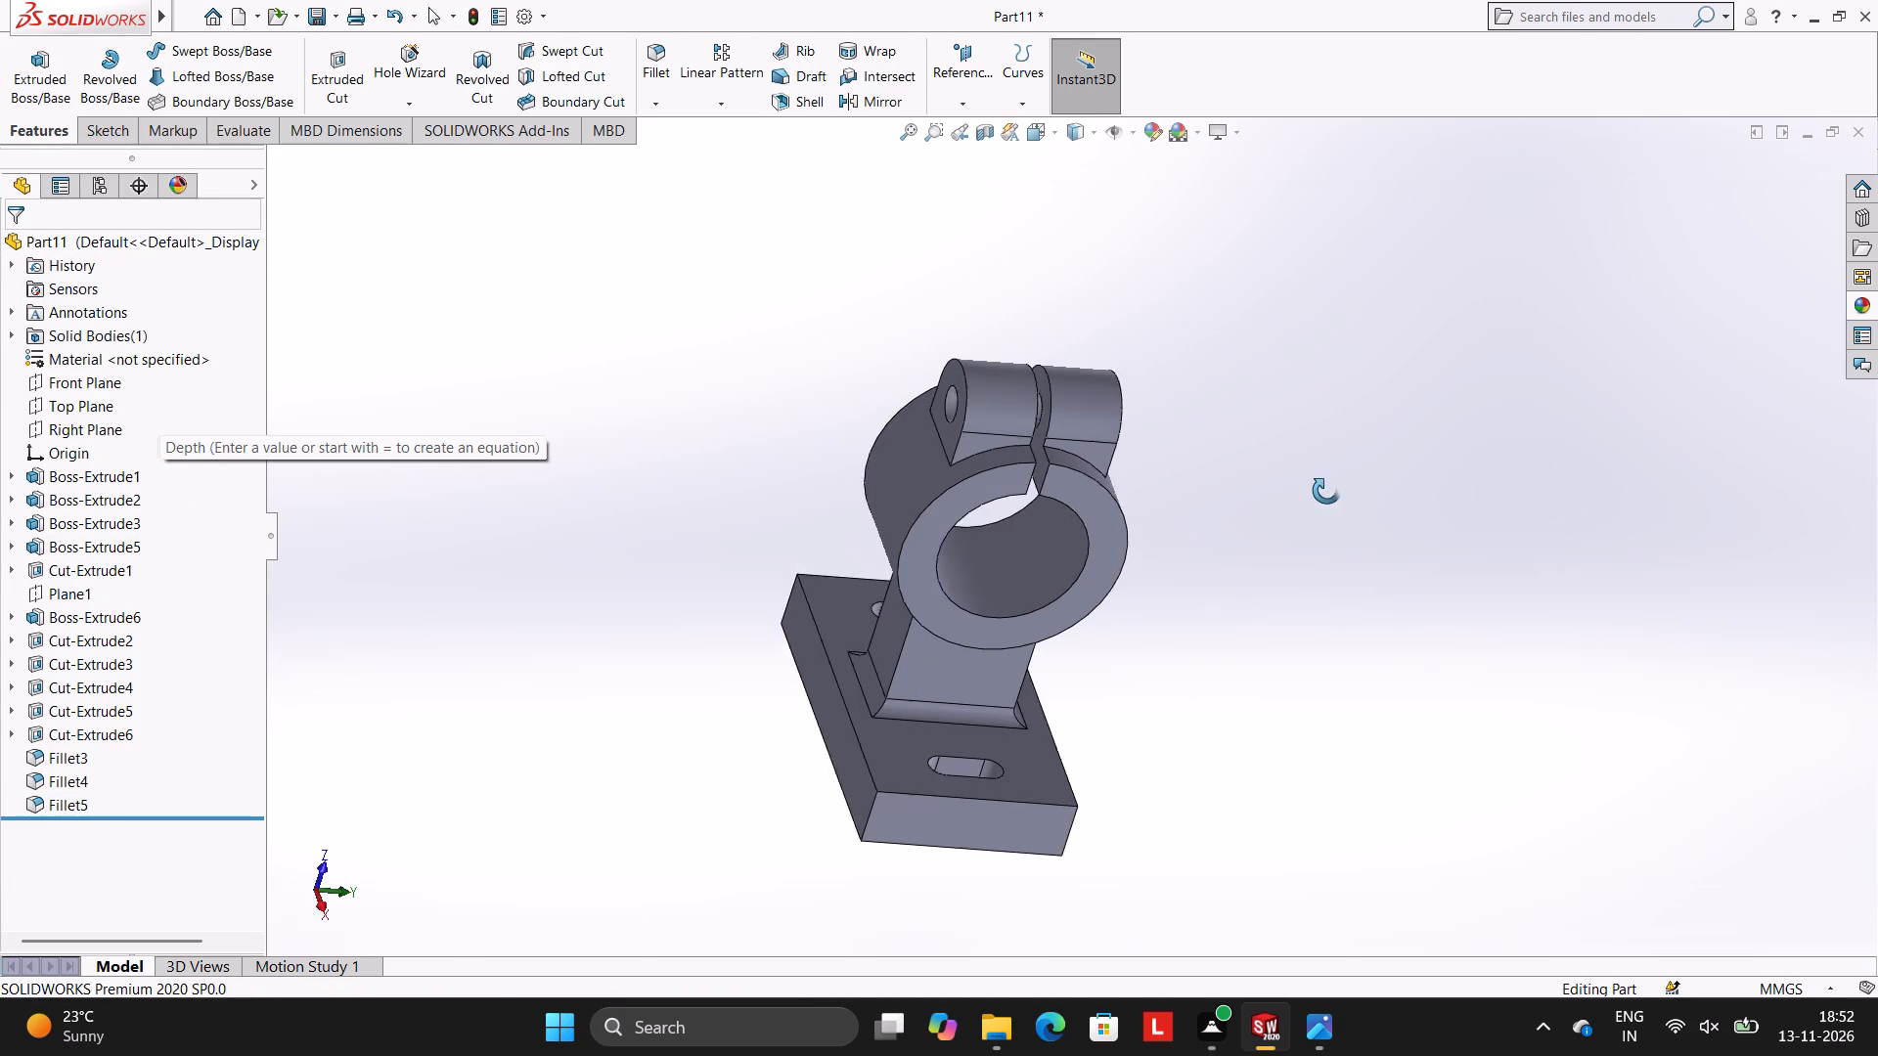
middle_click_drag(1326, 491, 1309, 493)
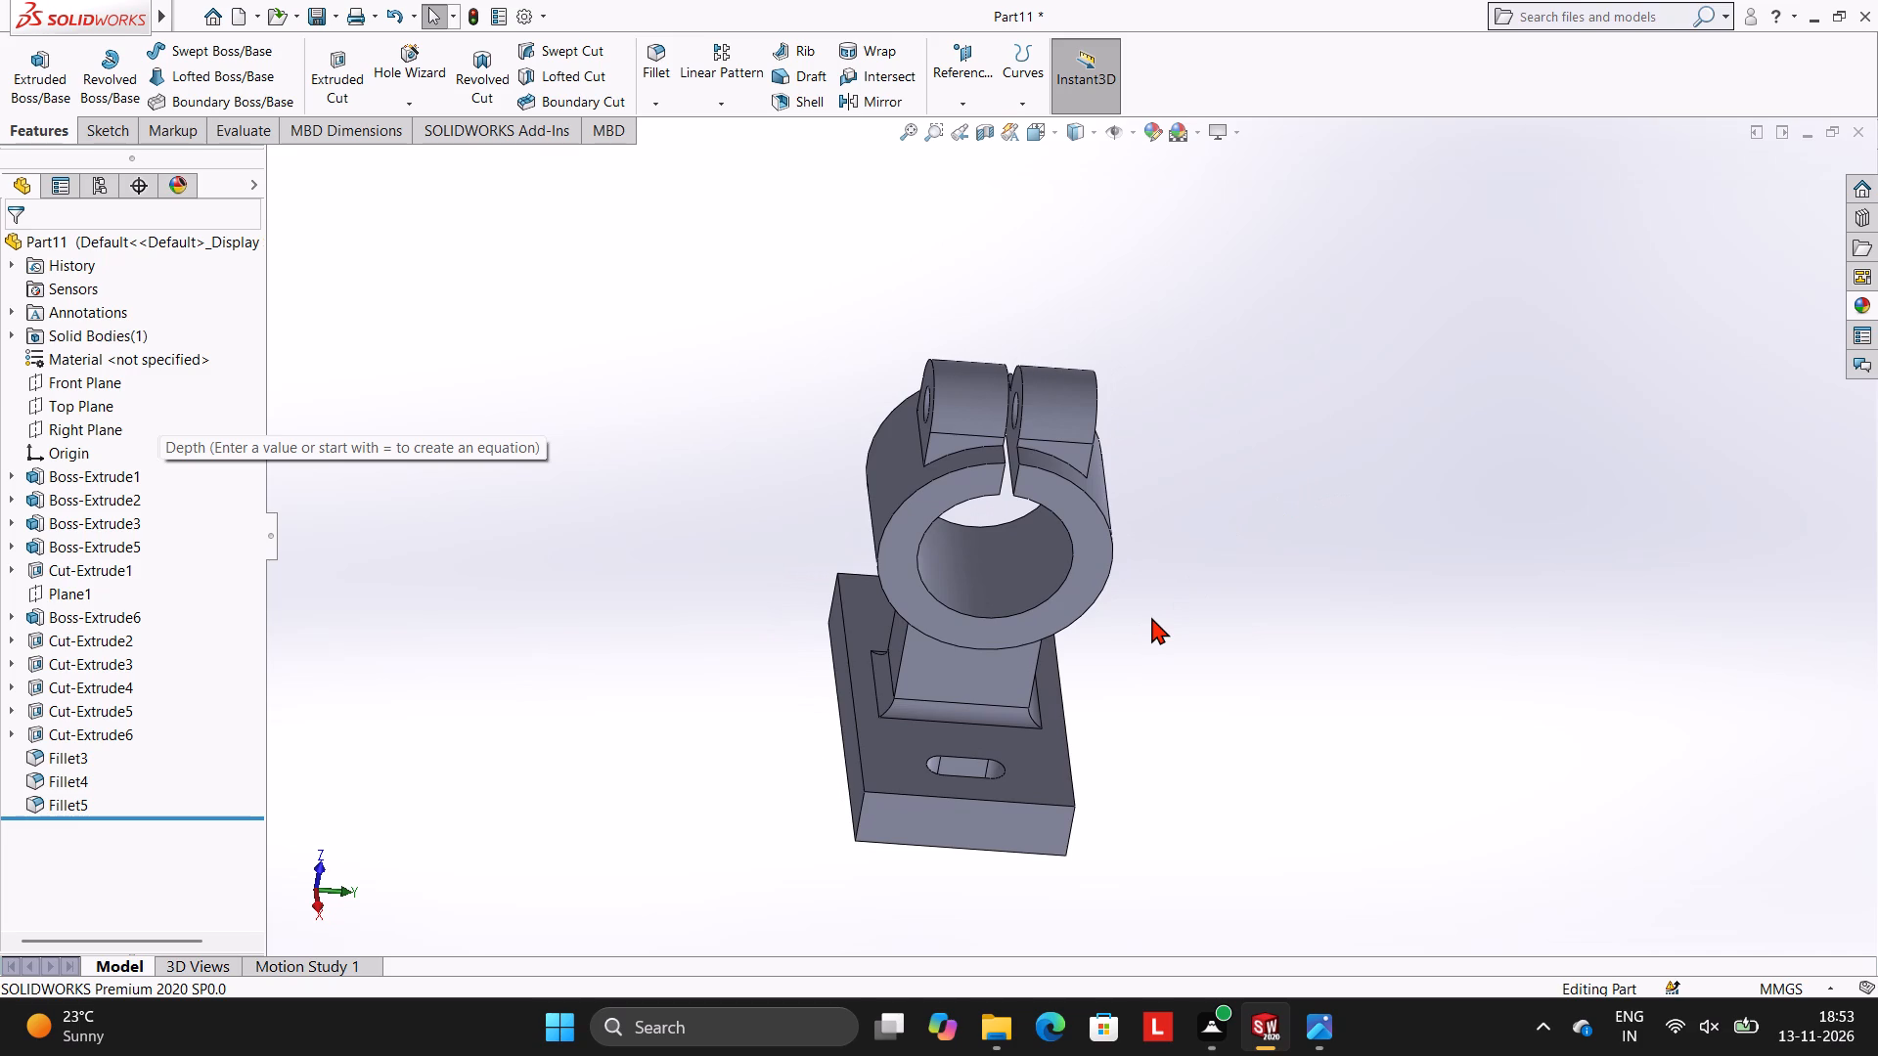
scroll(945, 740, "up", 1)
scroll(954, 690, "down", 3)
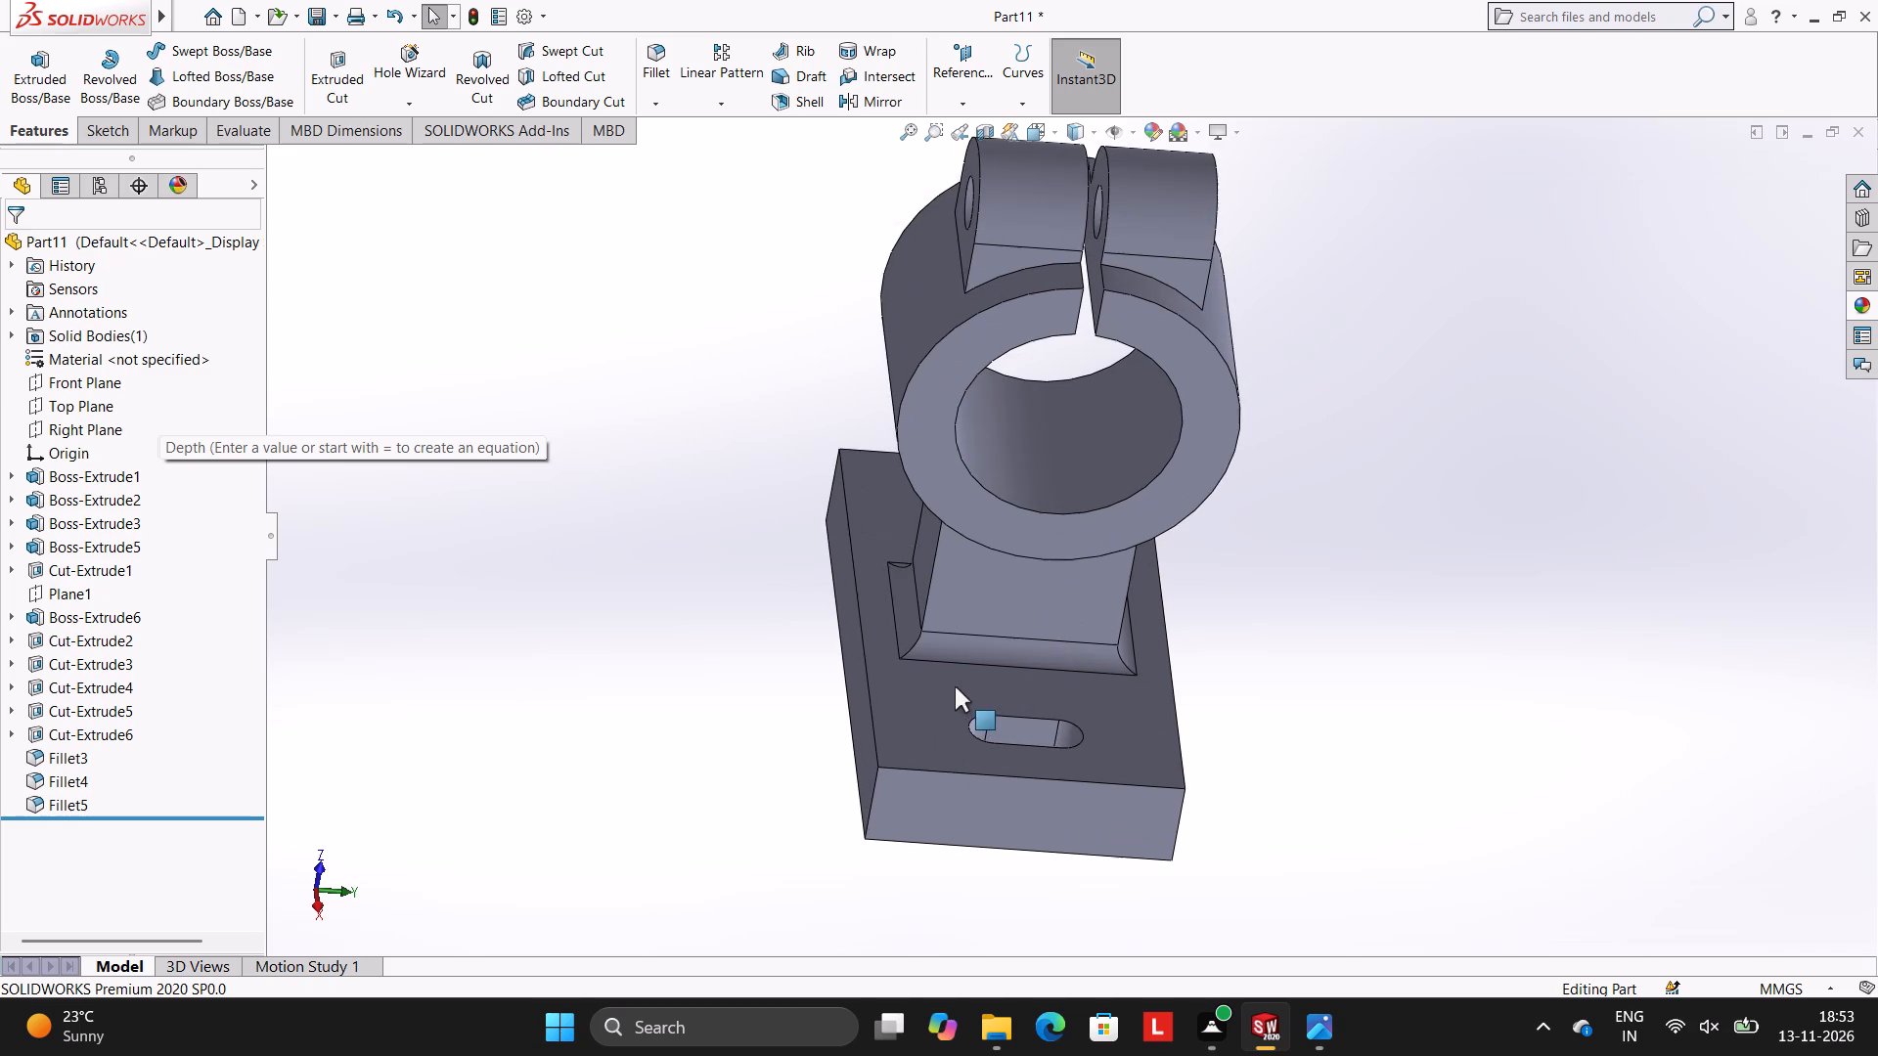
scroll(1096, 731, "down", 2)
left_click(654, 110)
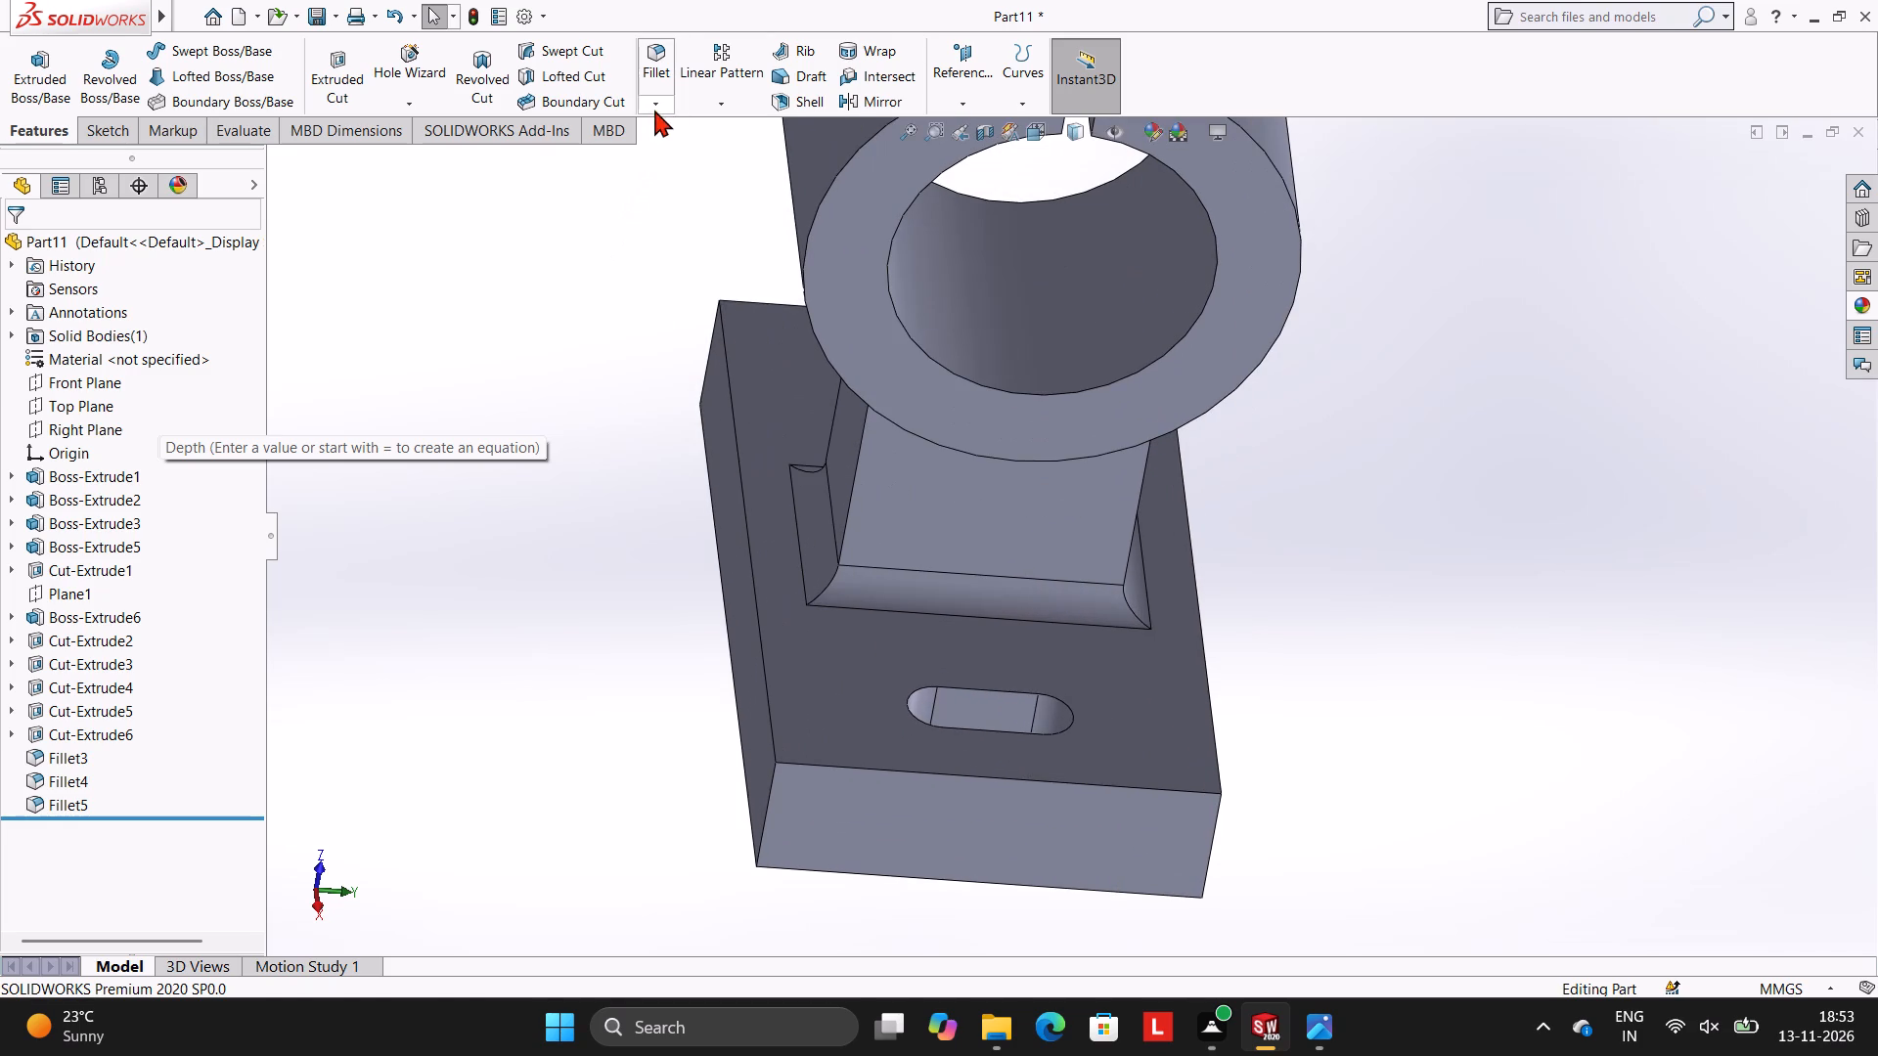
left_click(672, 133)
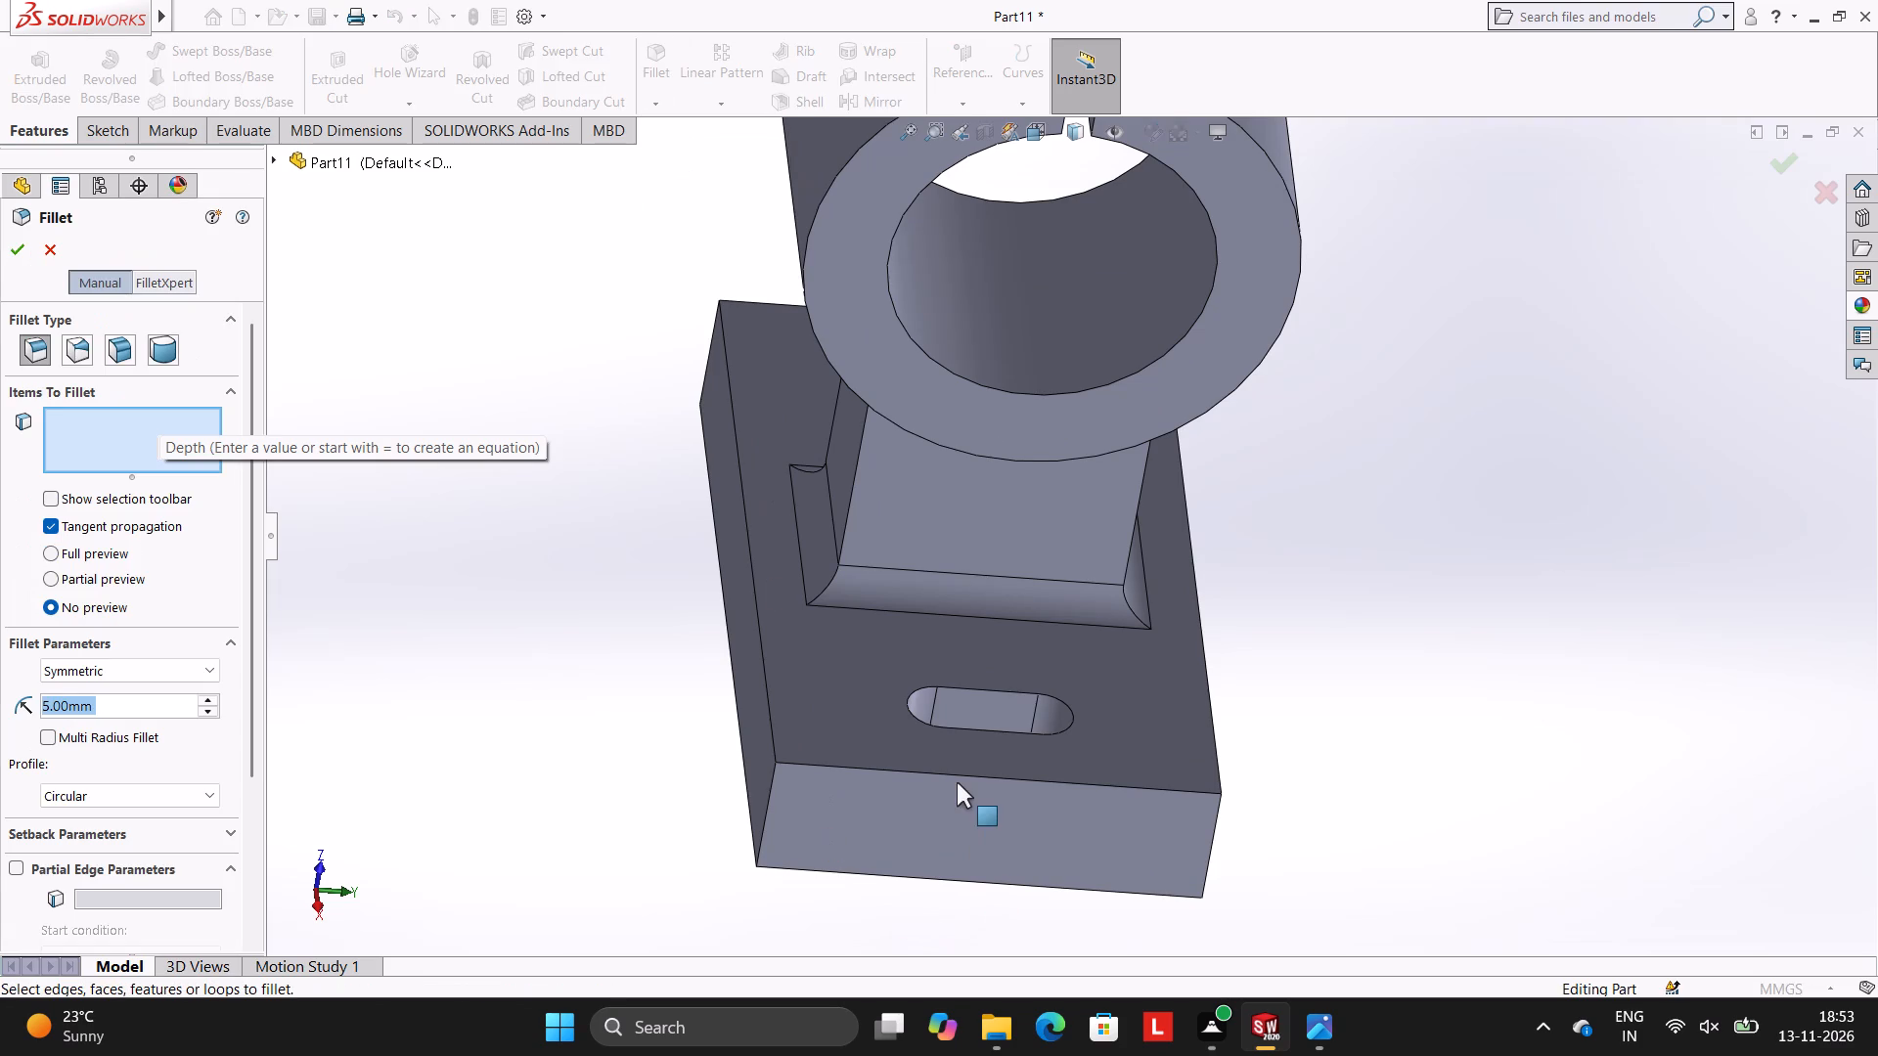
left_click(954, 772)
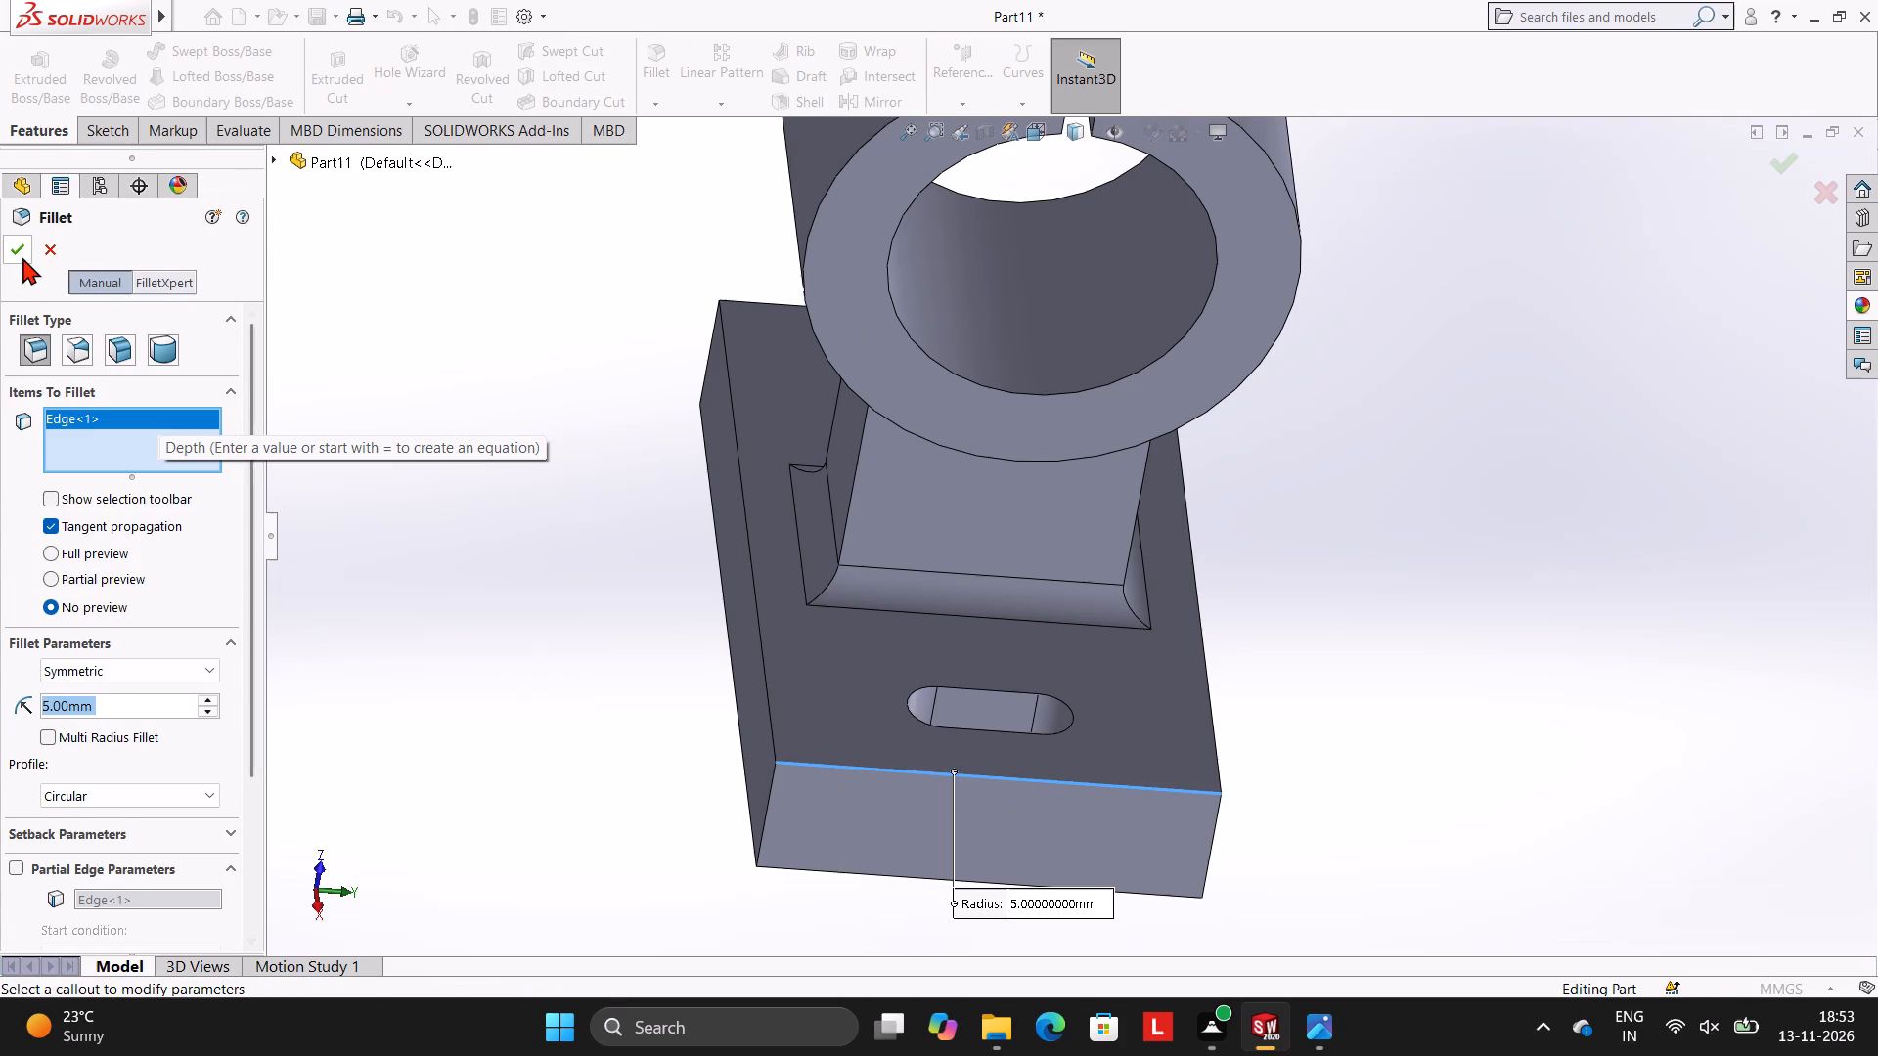
left_click(22, 257)
left_click(437, 330)
Round the base's long front top edge with a 5 mm symmetric fillet.
middle_click_drag(863, 475, 961, 494)
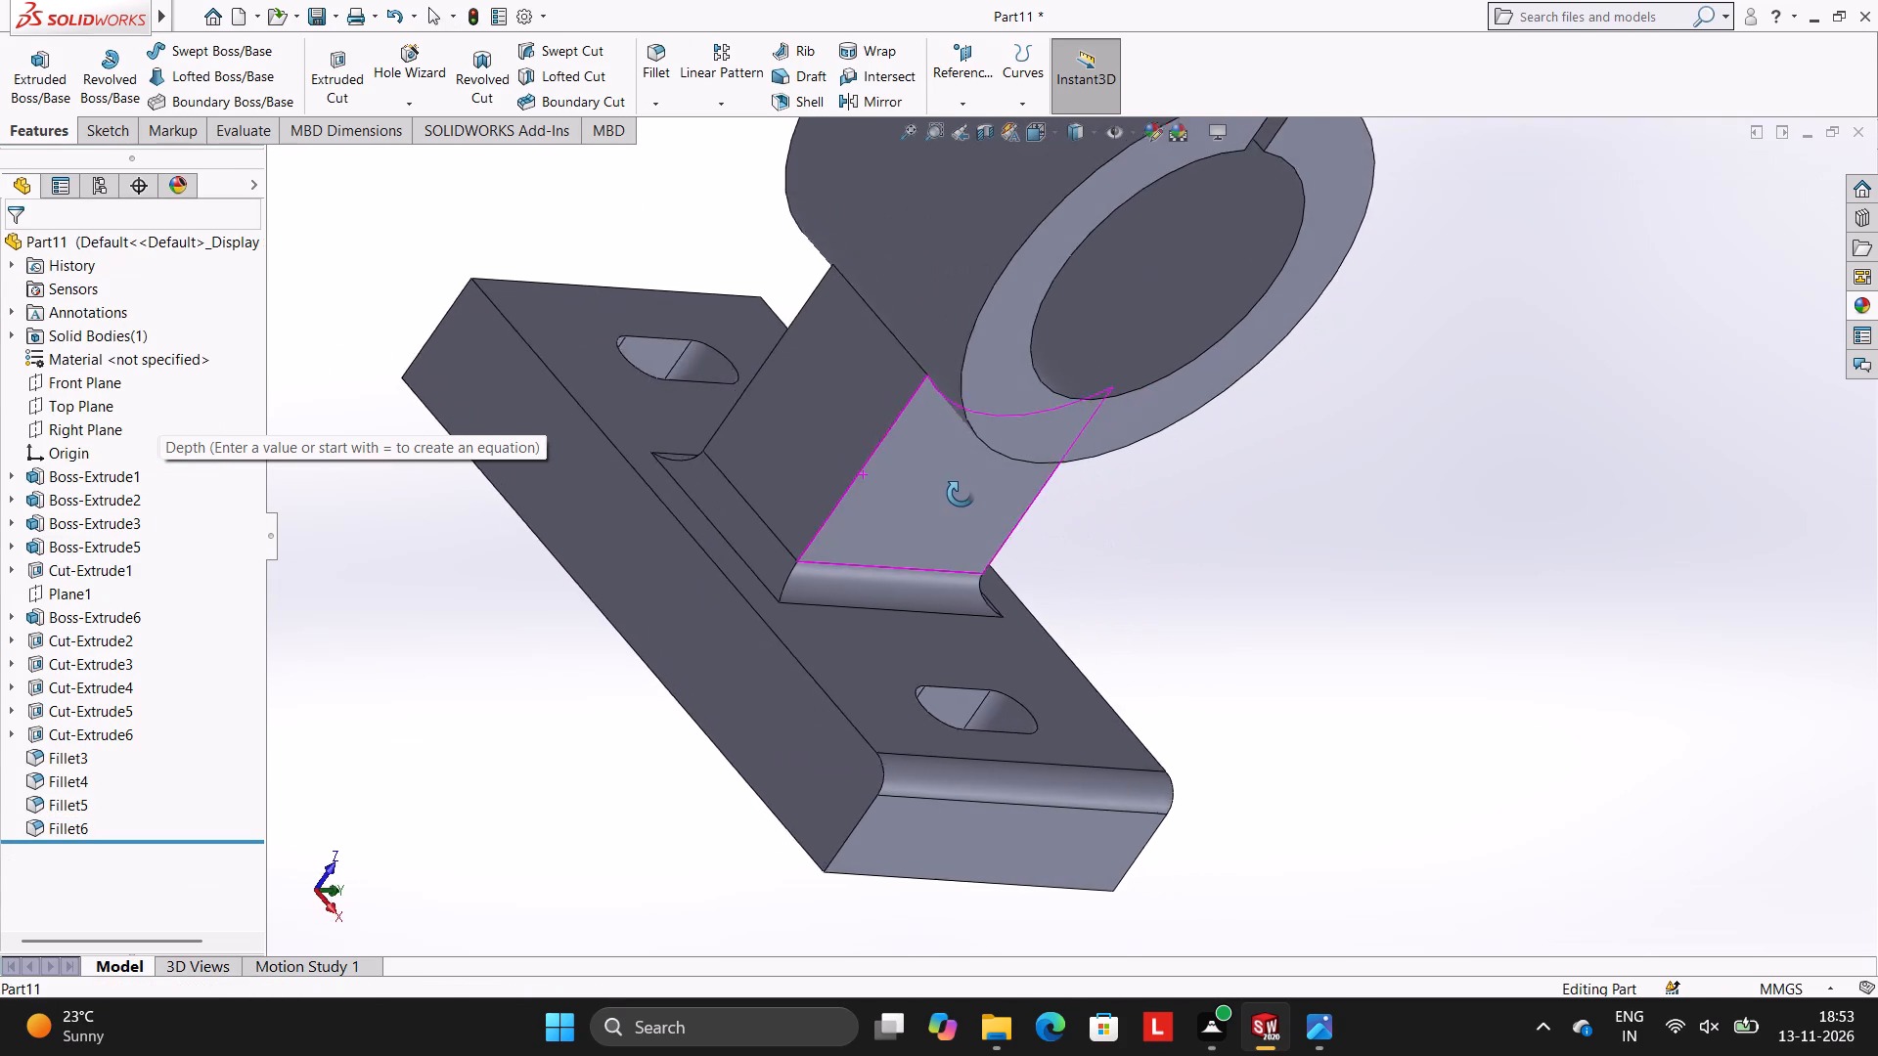
middle_click_drag(961, 494, 975, 497)
scroll(1288, 614, "up", 1)
middle_click_drag(1294, 614, 1301, 614)
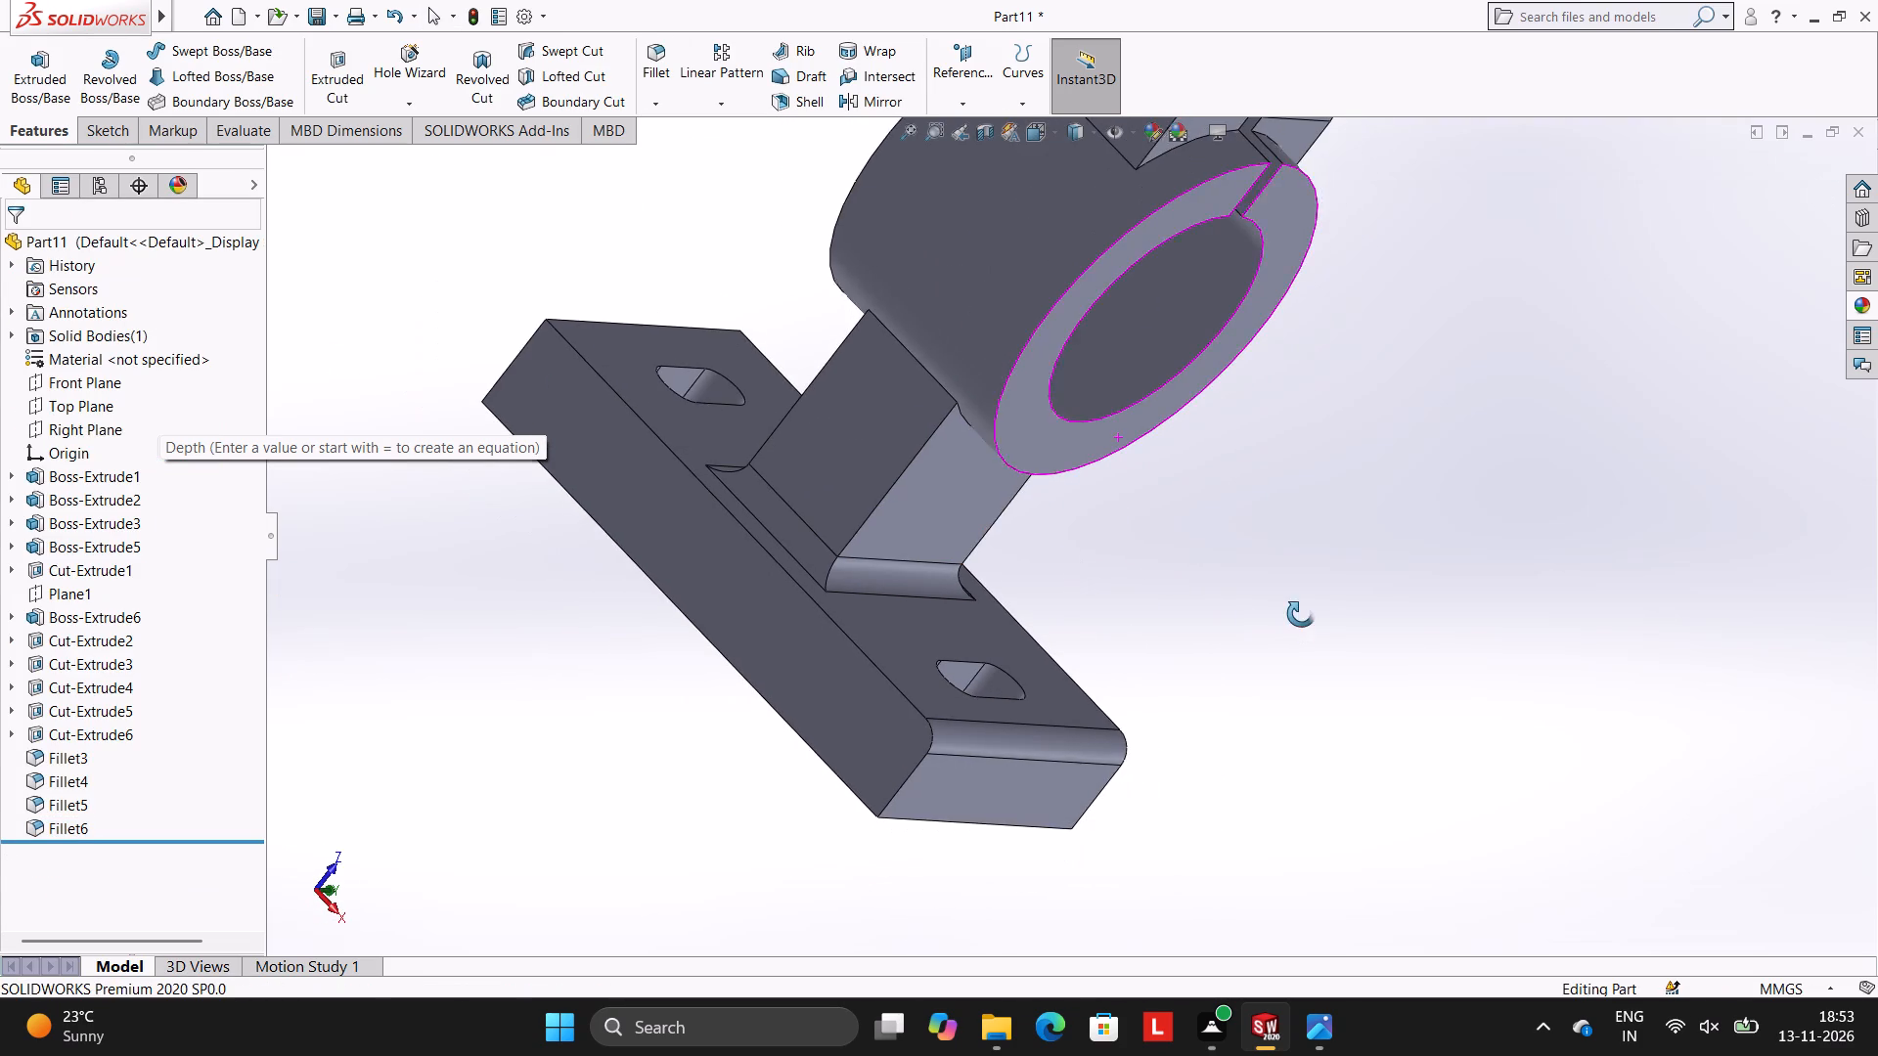
middle_click_drag(1301, 614, 1311, 614)
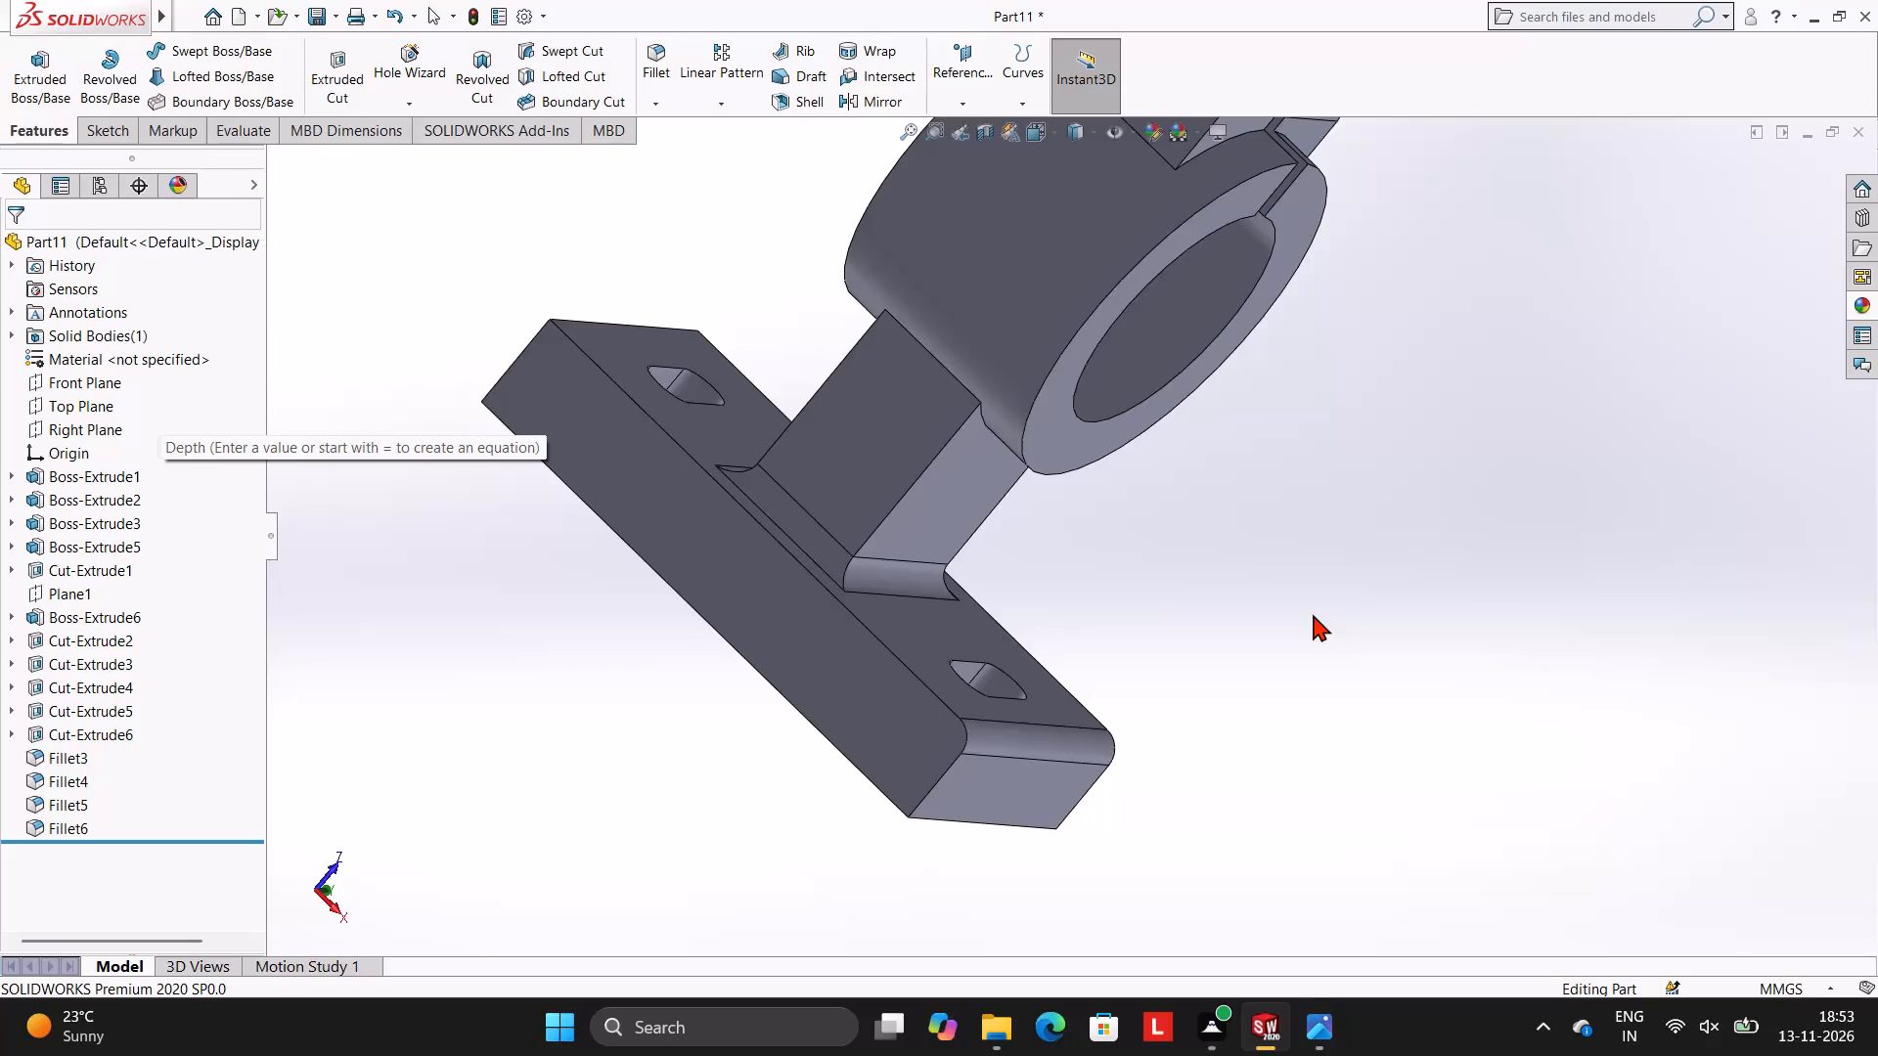
scroll(1222, 622, "up", 2)
middle_click_drag(1234, 611, 1168, 618)
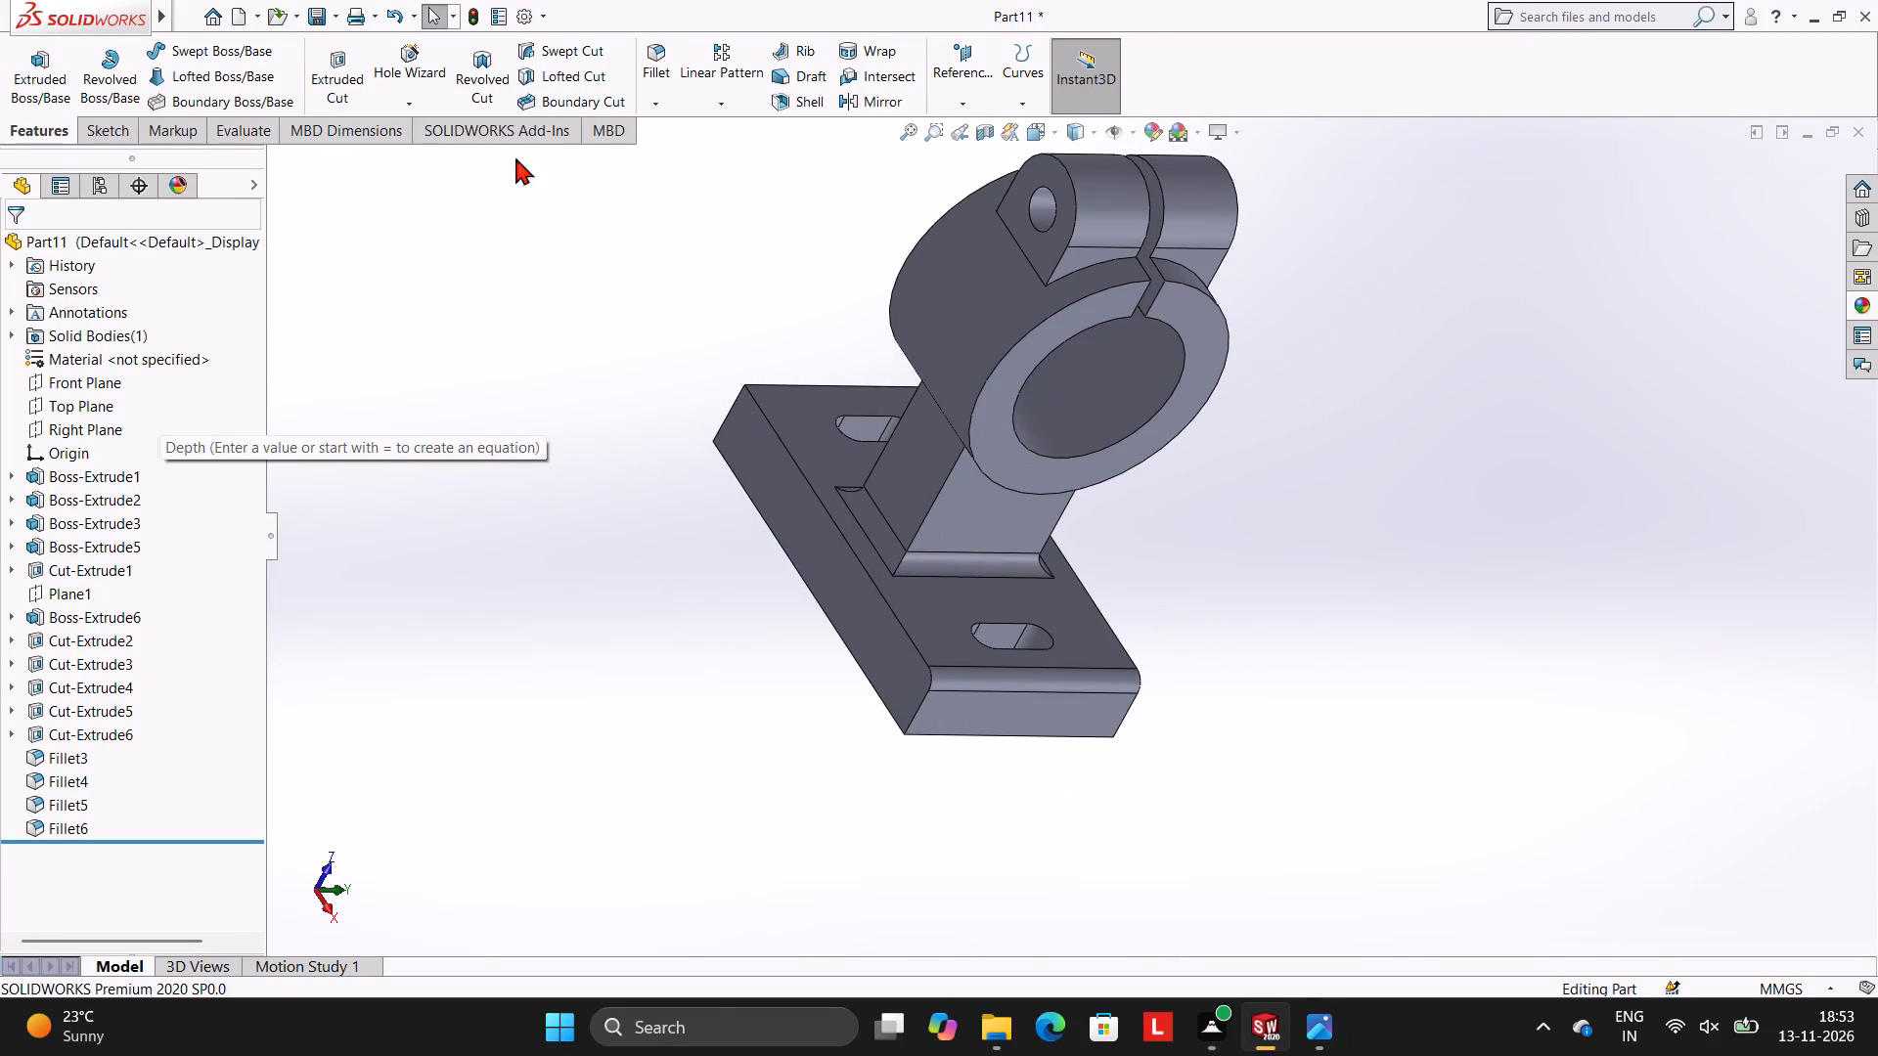
left_click(668, 109)
left_click(670, 123)
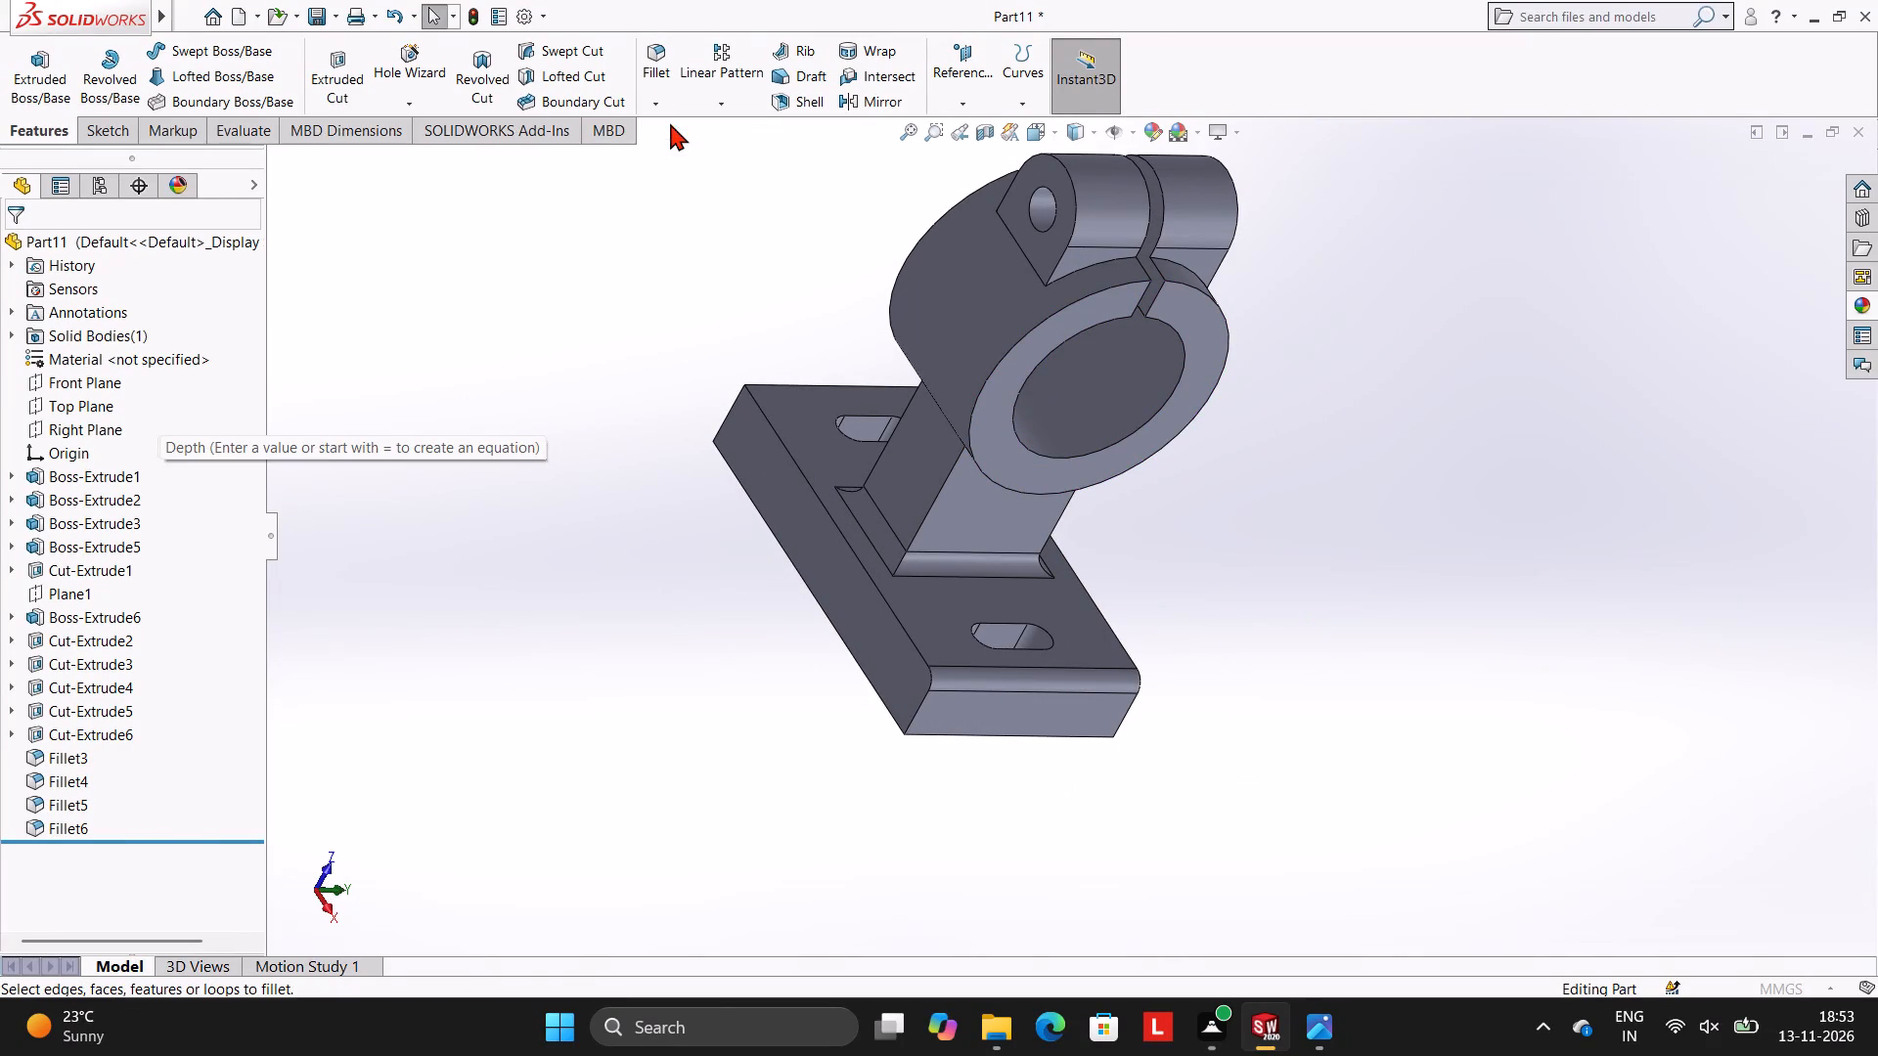
left_click(858, 553)
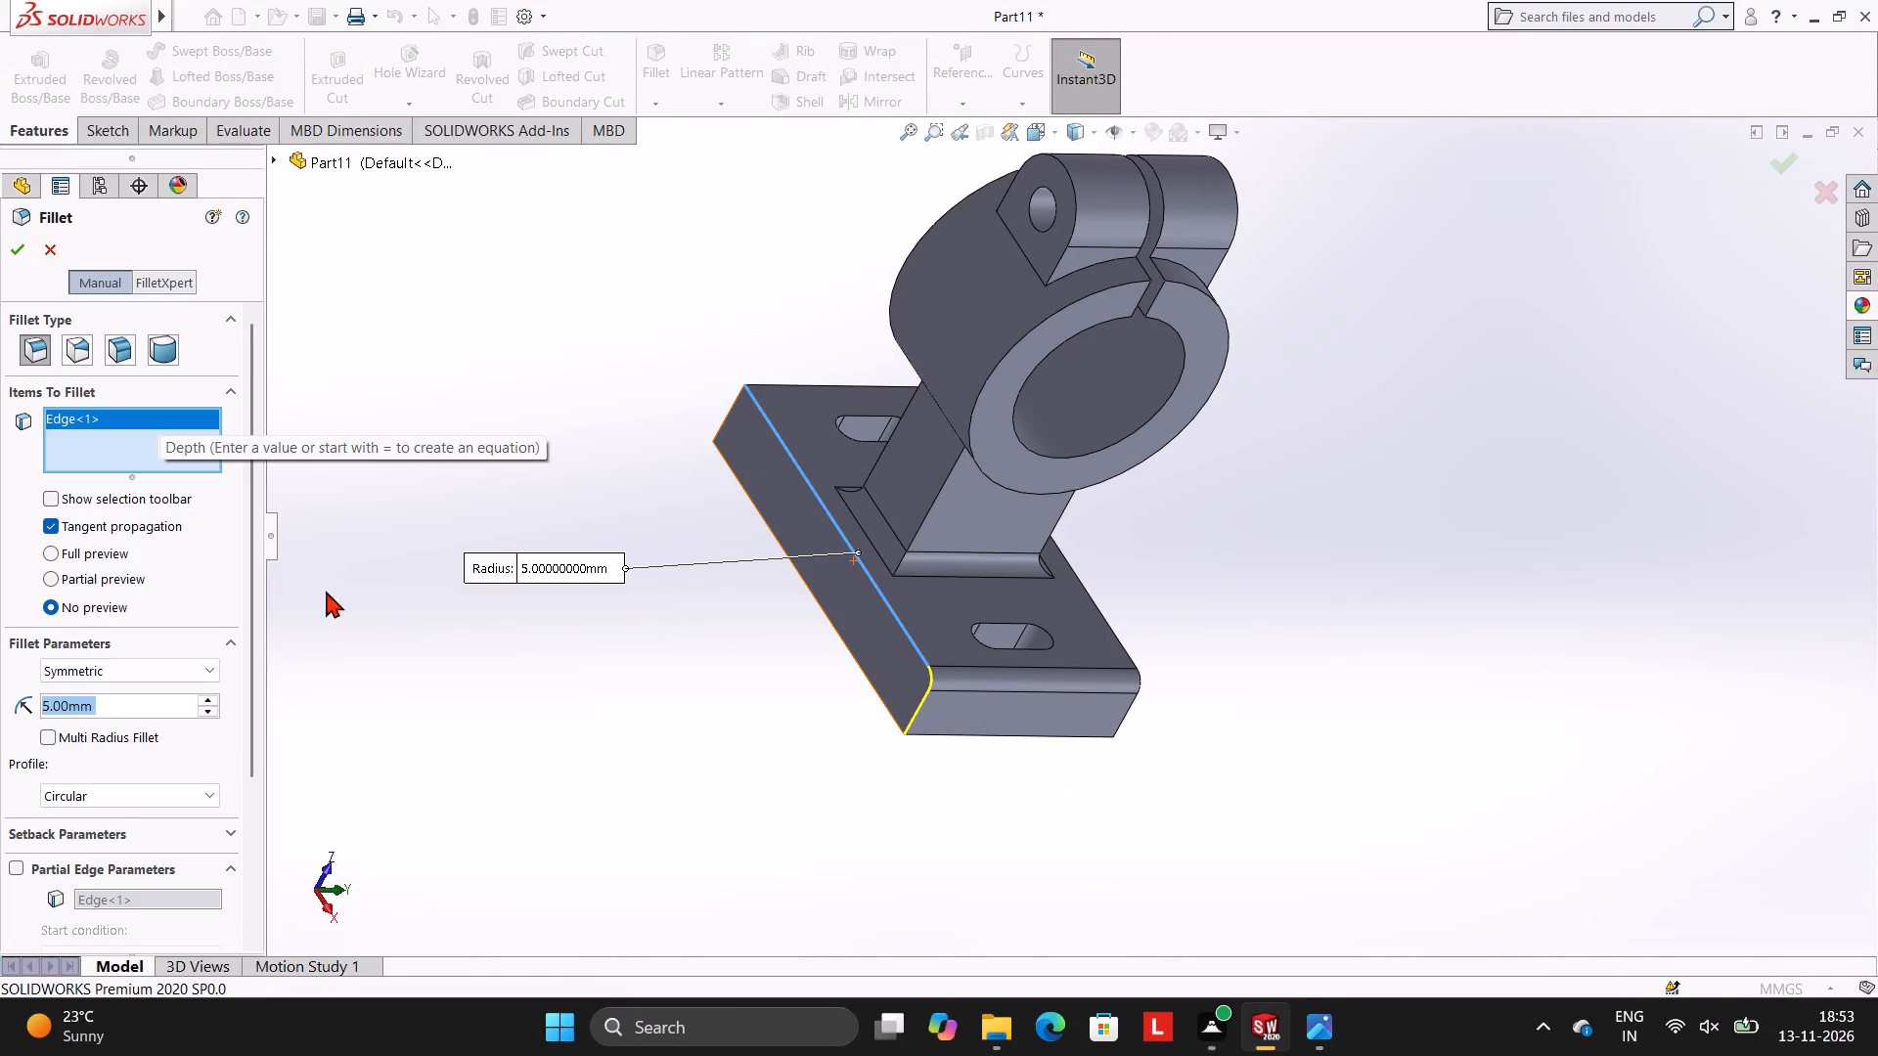
left_click(22, 245)
left_click(476, 269)
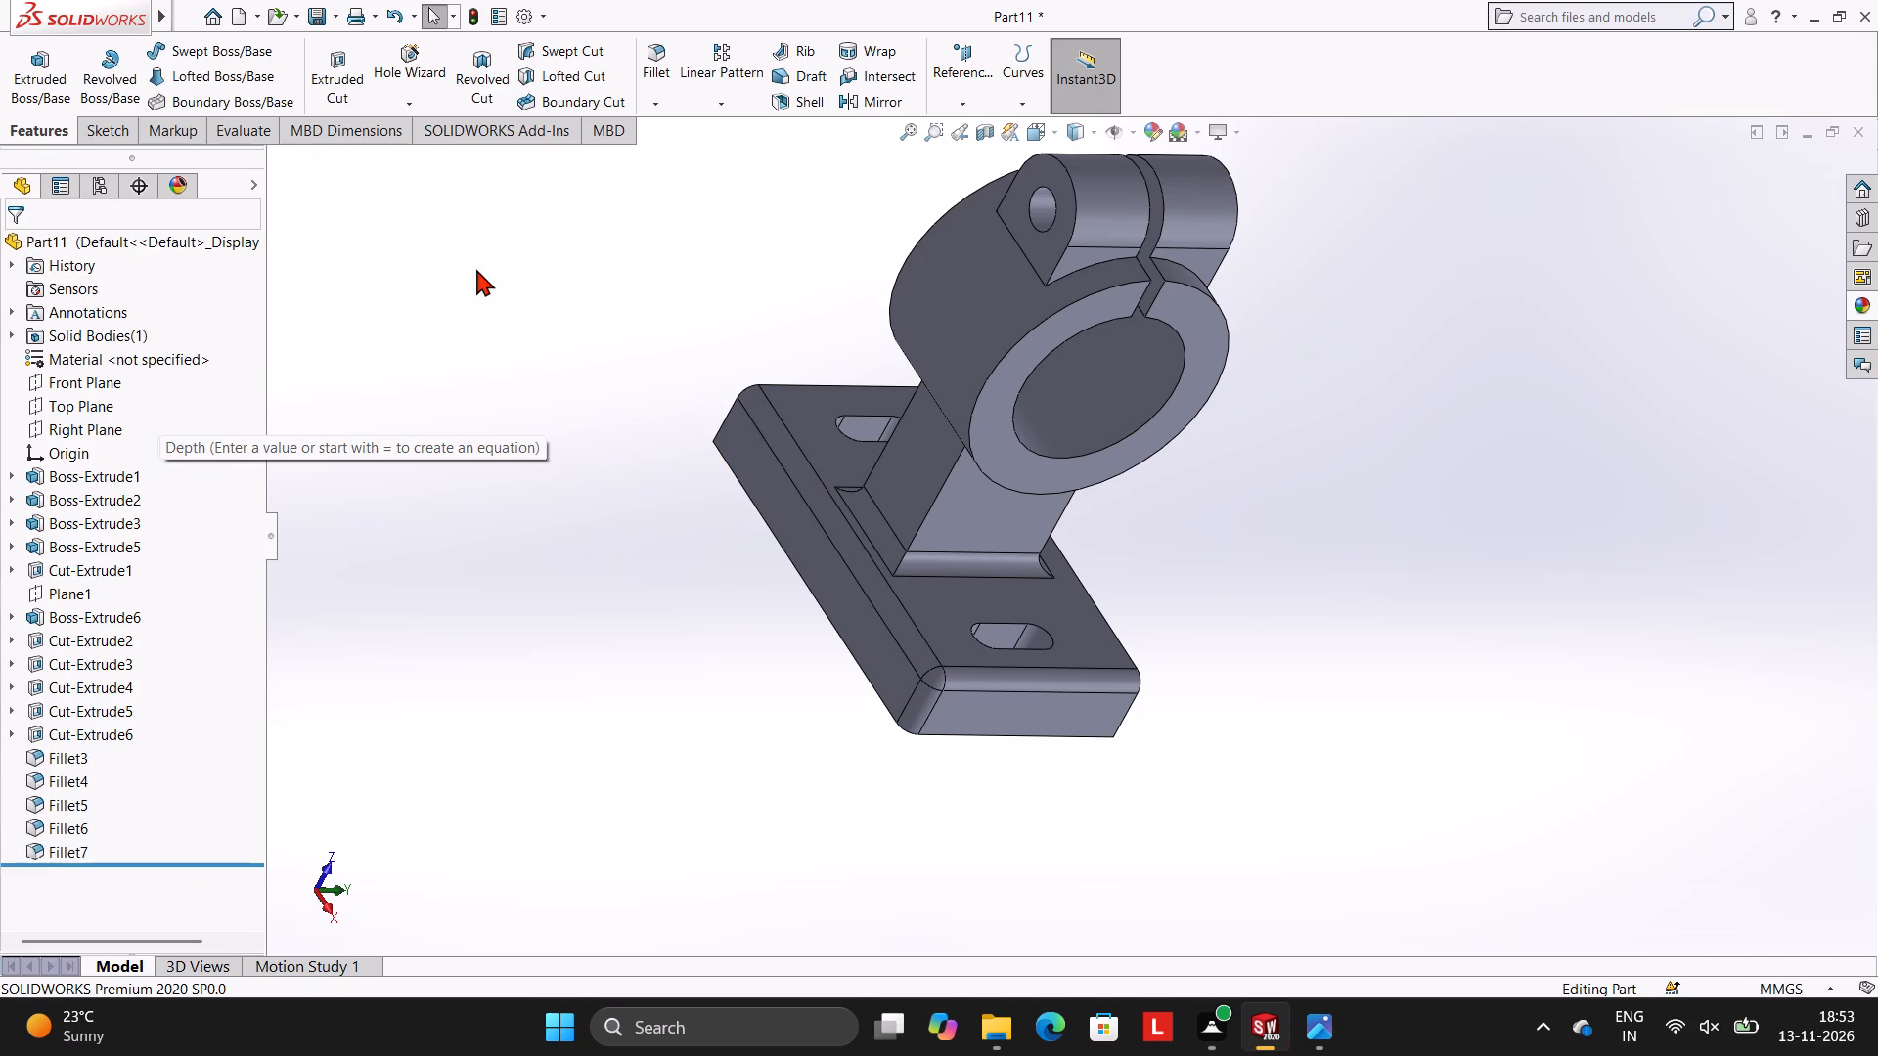
Round the base's long rear top edge with a 5 mm symmetric fillet.
scroll(1201, 651, "up", 1)
middle_click_drag(1312, 679, 1115, 606)
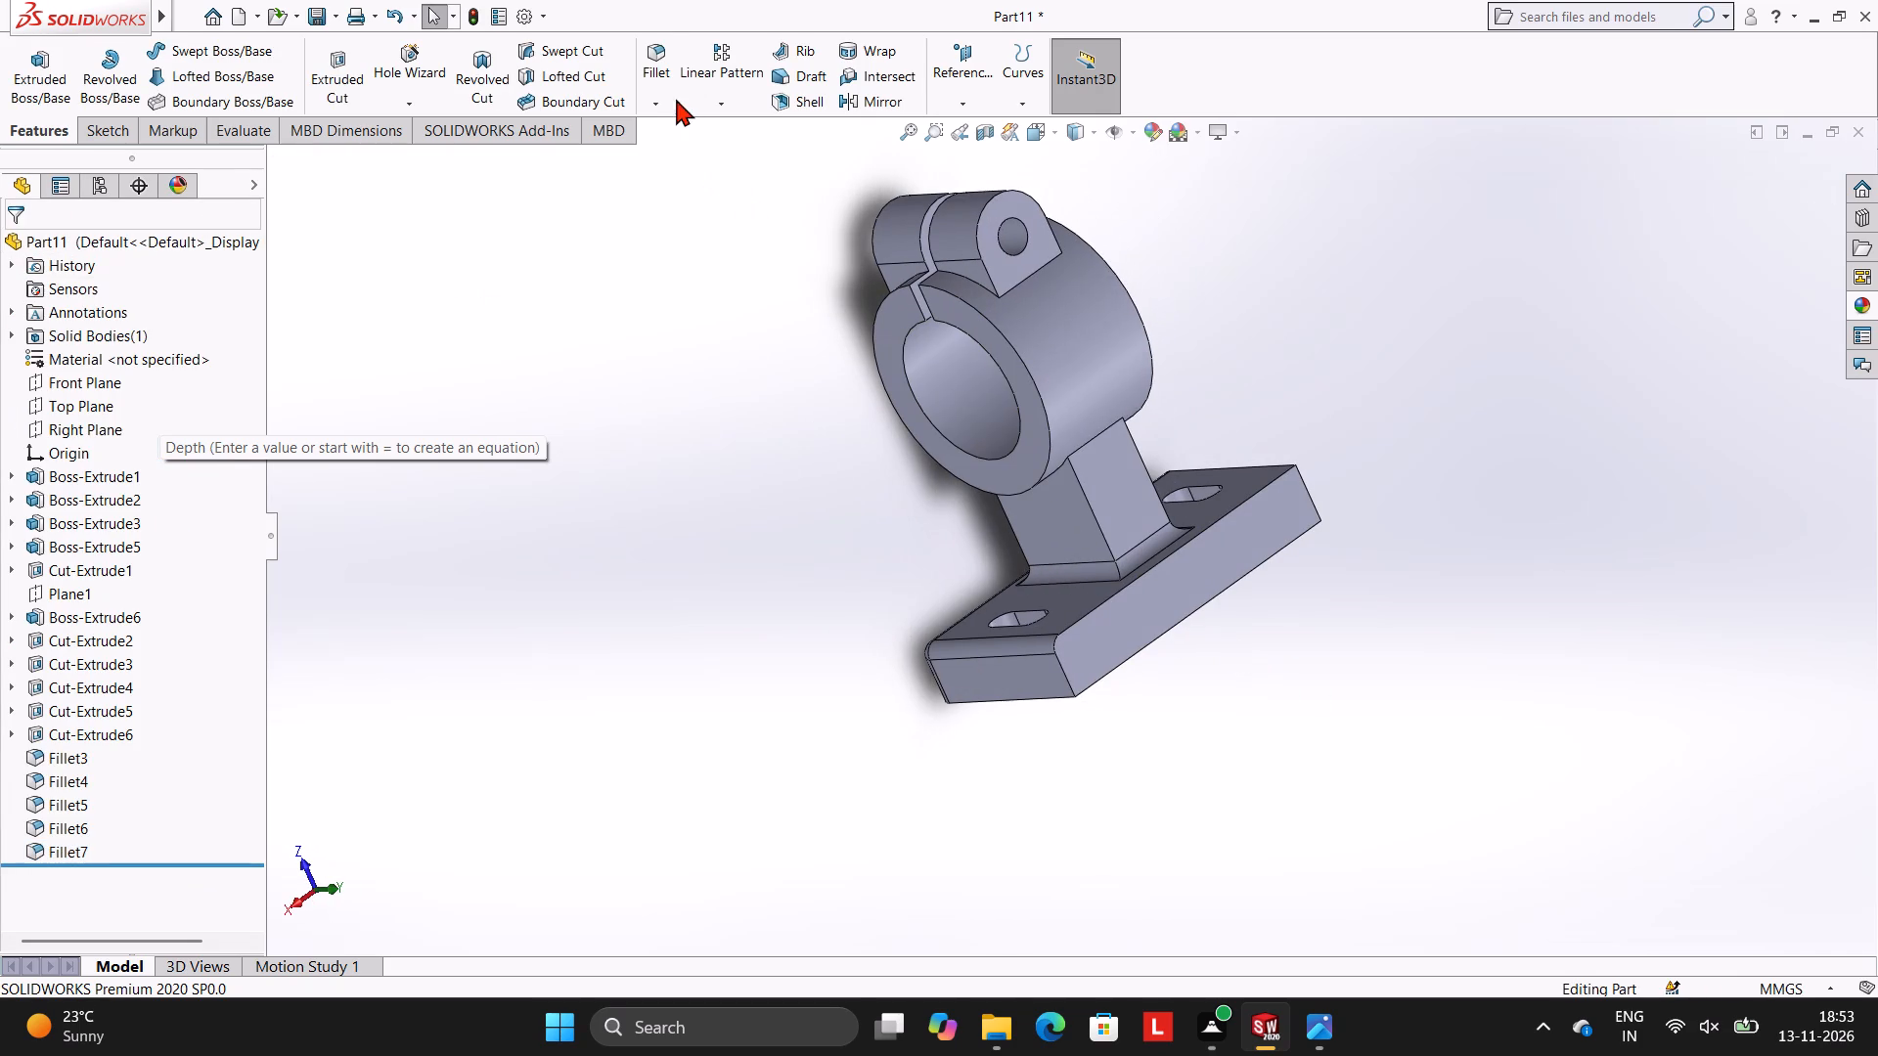
left_click(671, 100)
left_click(682, 118)
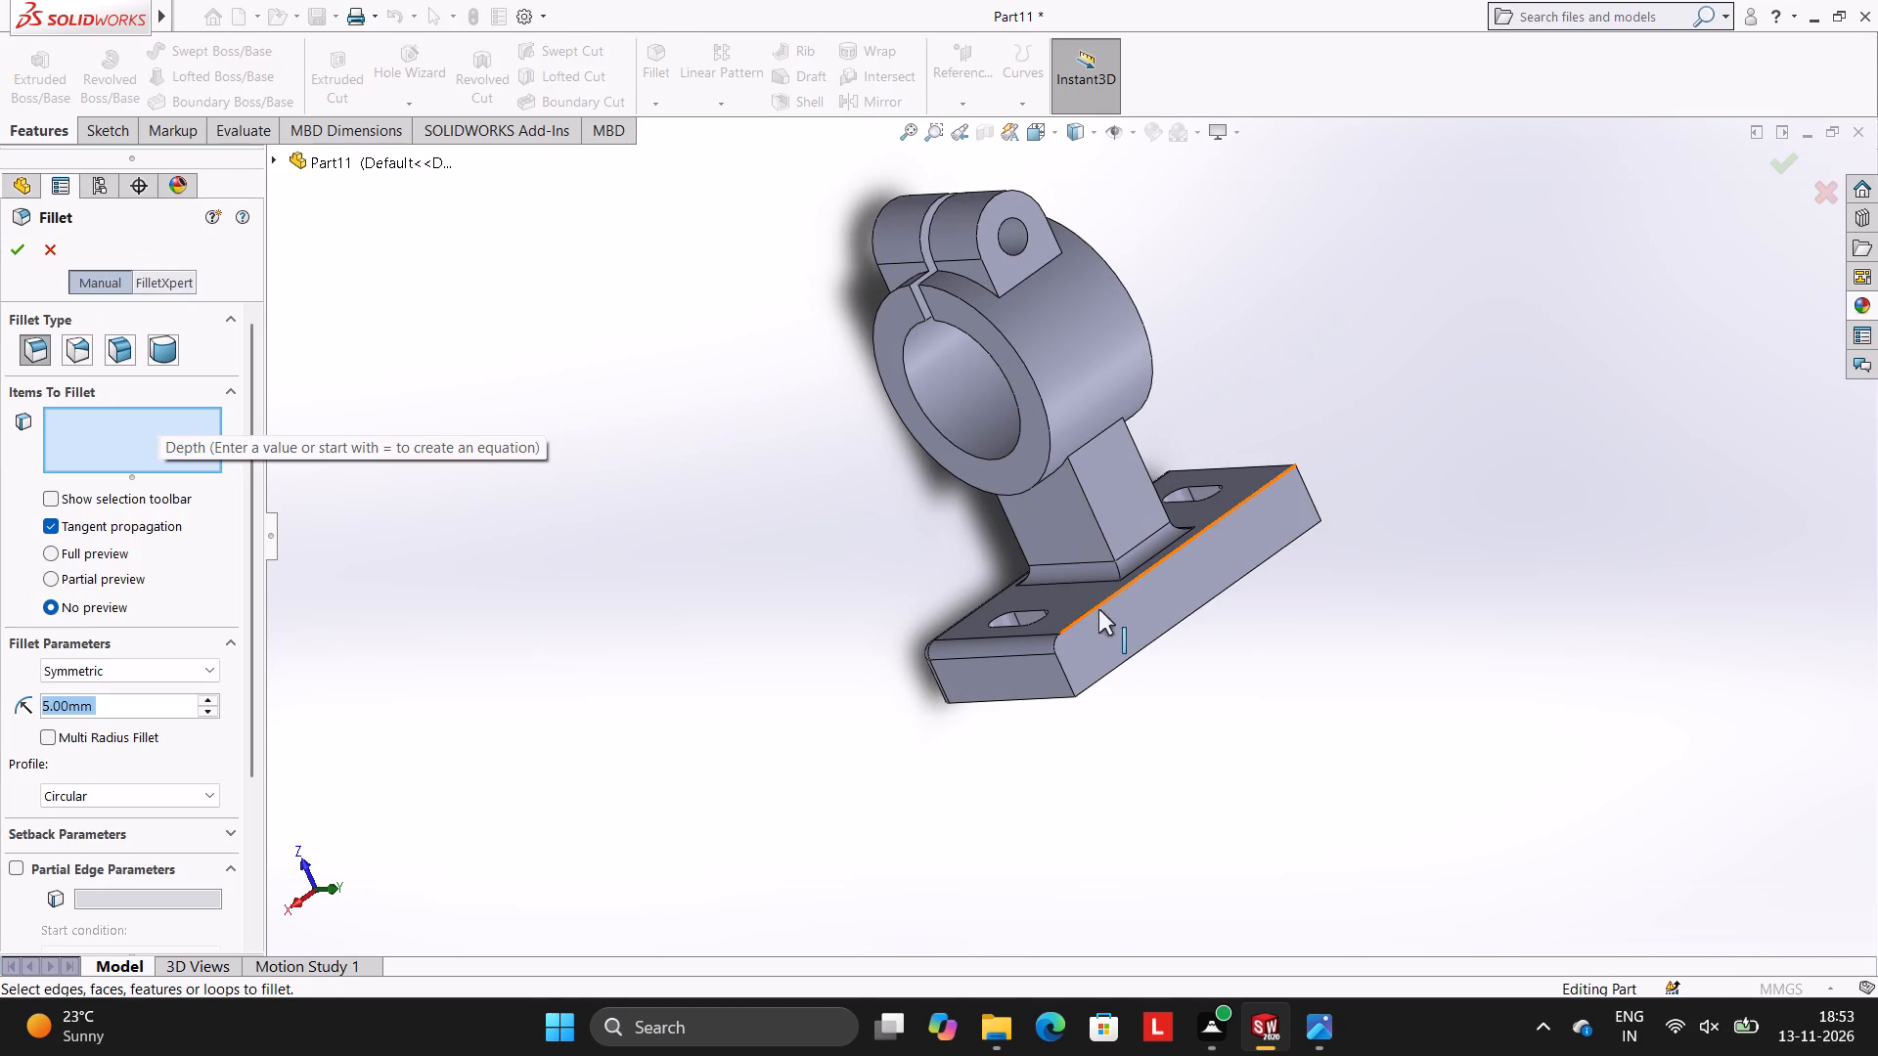
left_click(1197, 539)
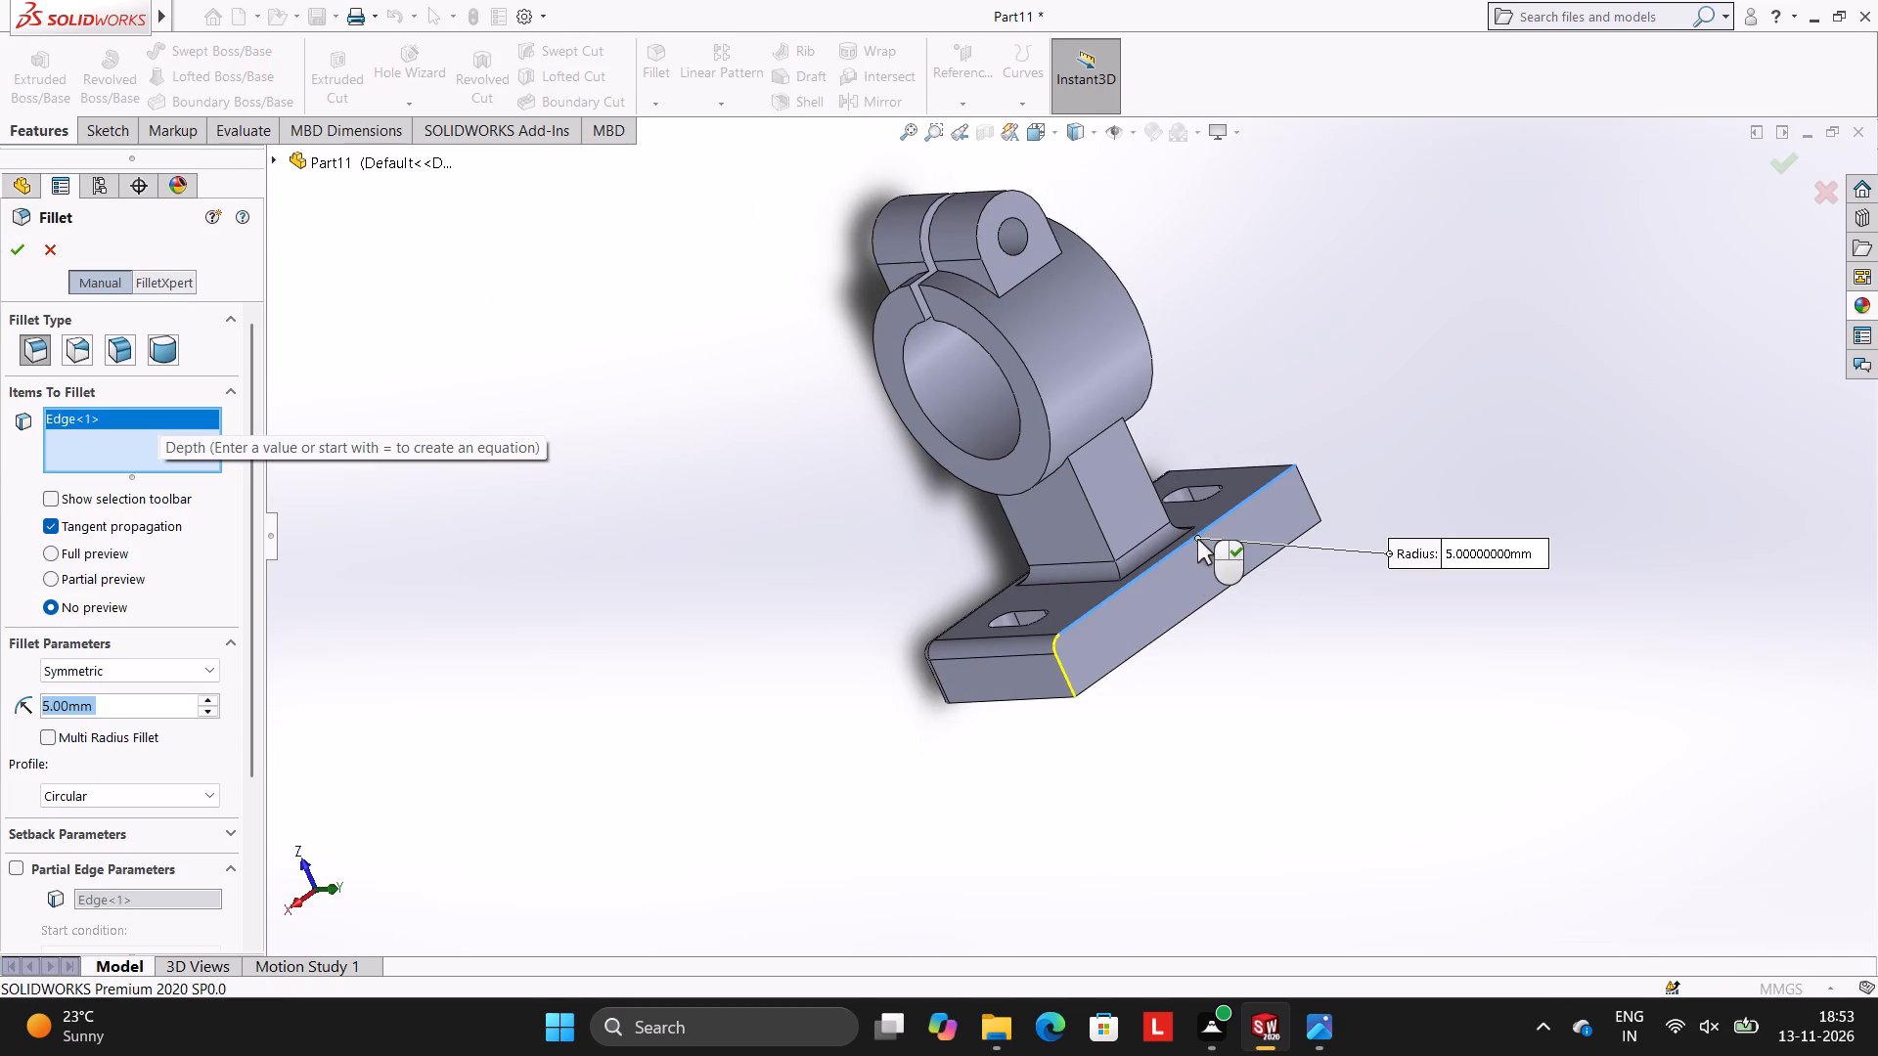
left_click(10, 258)
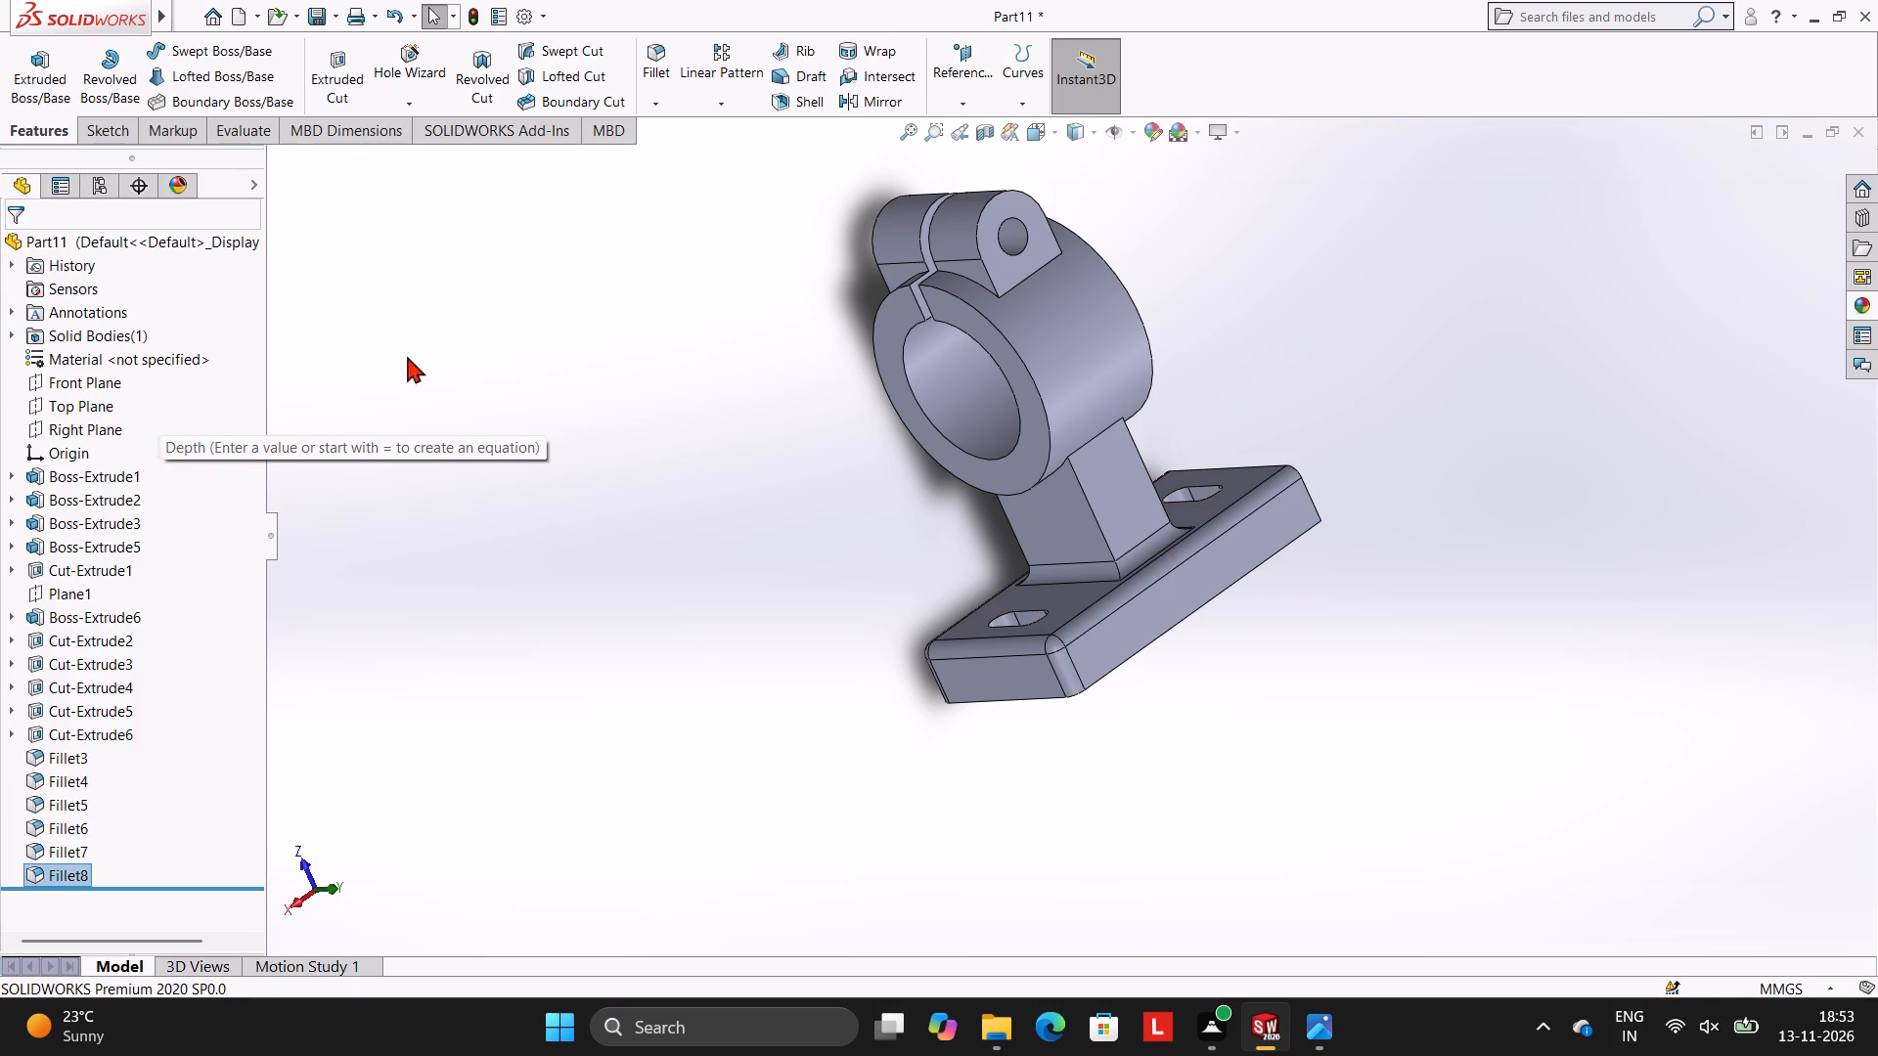
left_click(587, 341)
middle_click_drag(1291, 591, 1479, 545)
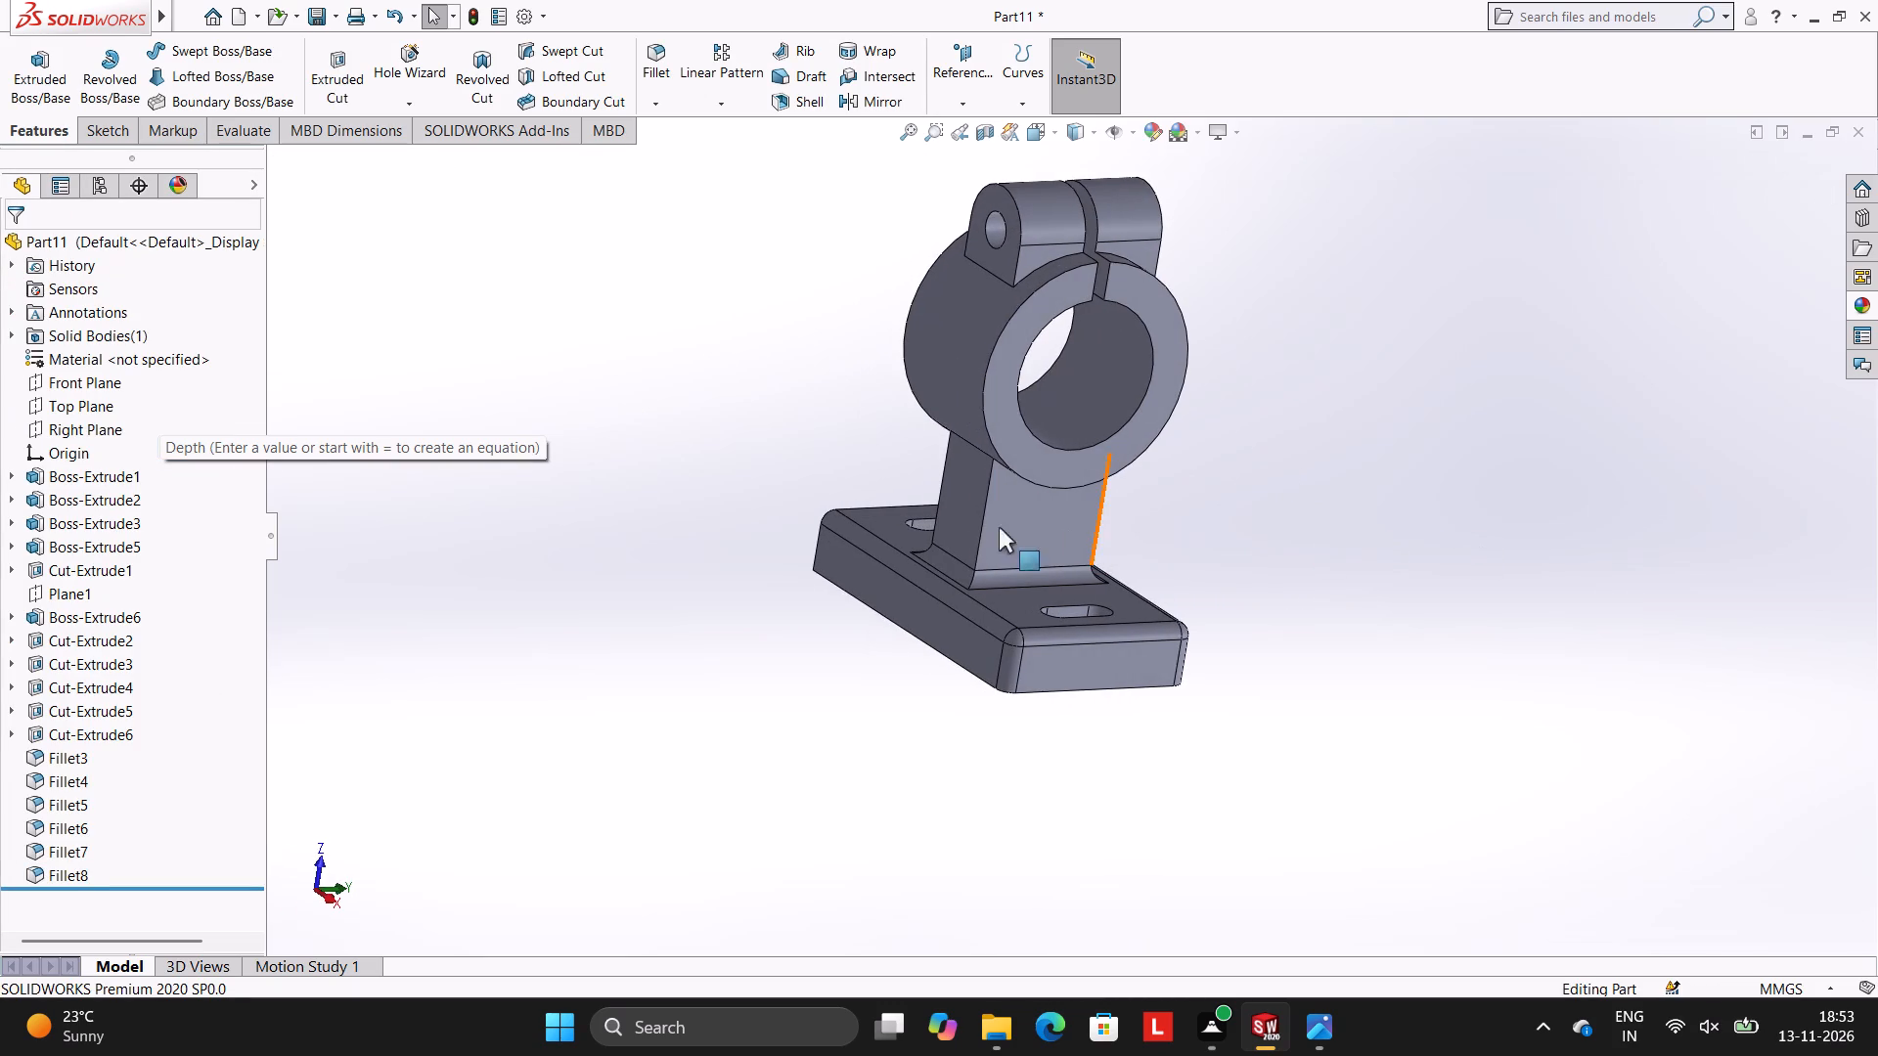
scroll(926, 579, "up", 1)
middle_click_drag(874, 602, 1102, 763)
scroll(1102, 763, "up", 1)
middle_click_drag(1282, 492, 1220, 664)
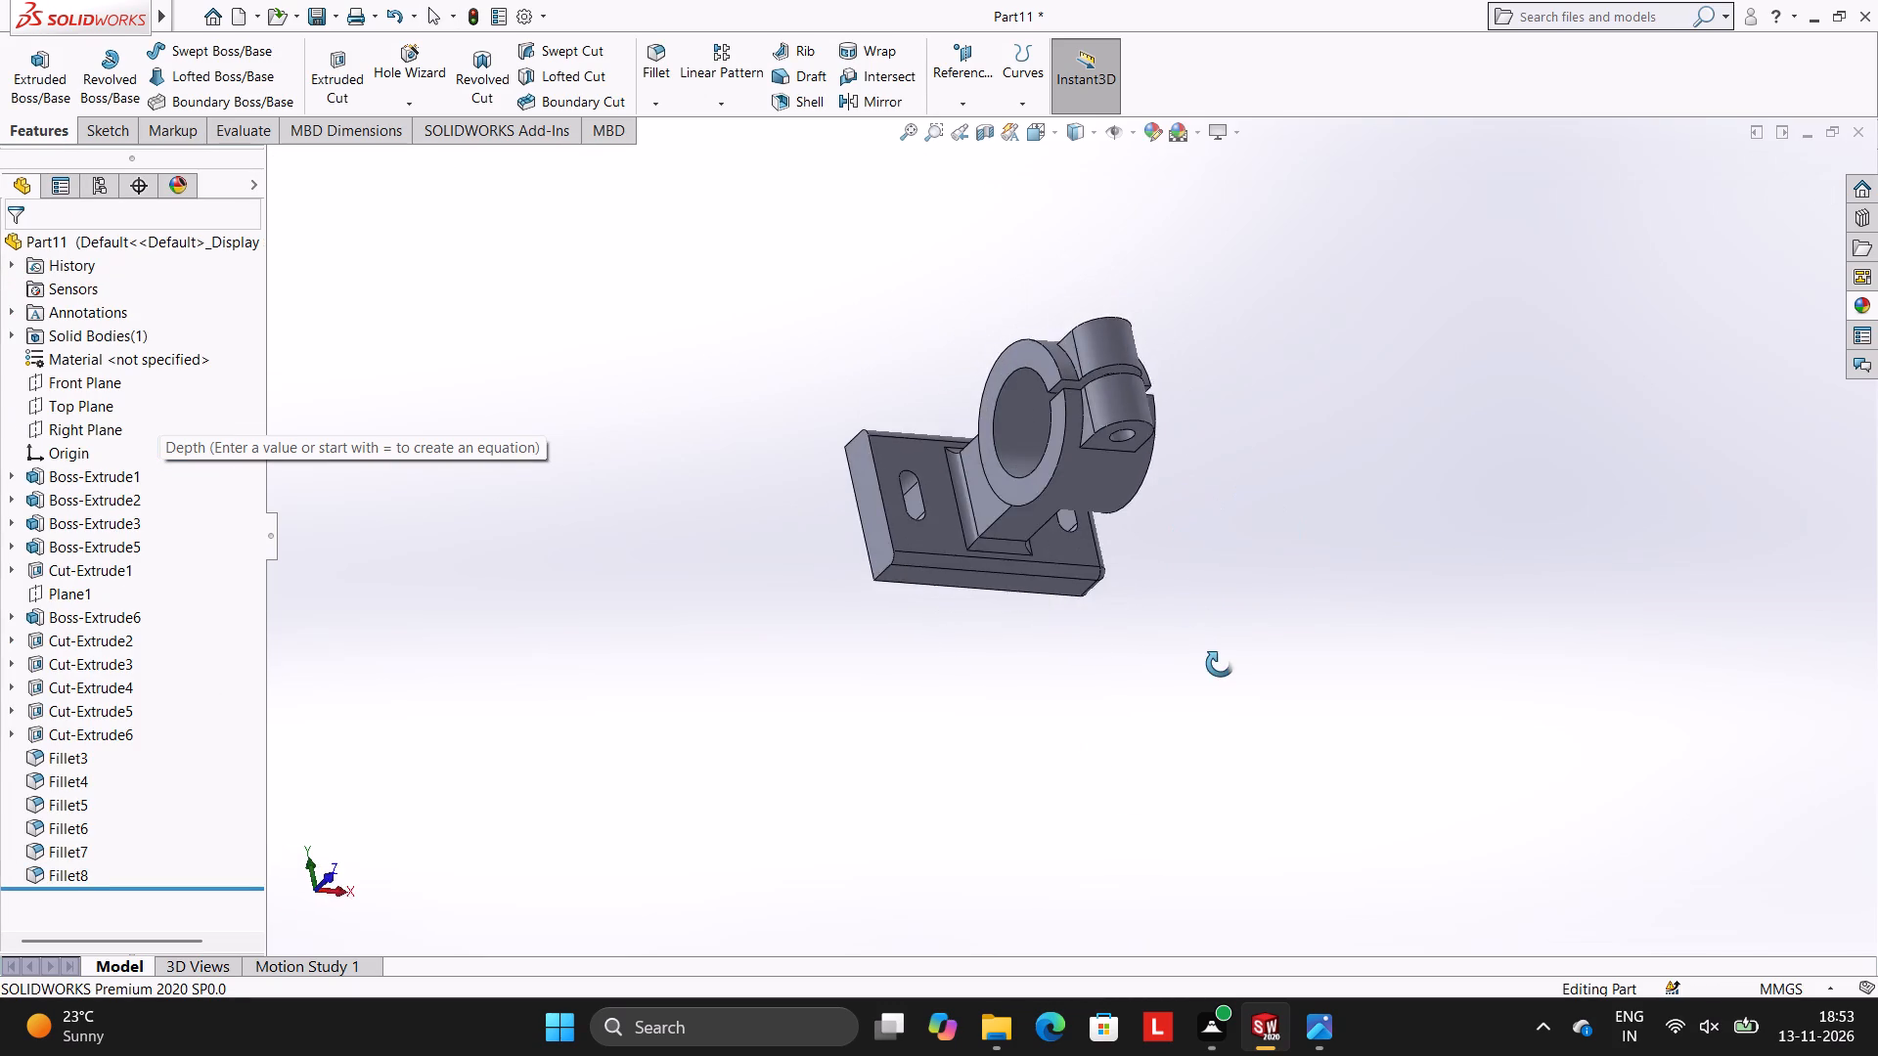
Round the short top edge of the base at its negative-X end with a 5 mm symmetric fillet.
middle_click_drag(1220, 664, 1165, 684)
scroll(885, 378, "down", 2)
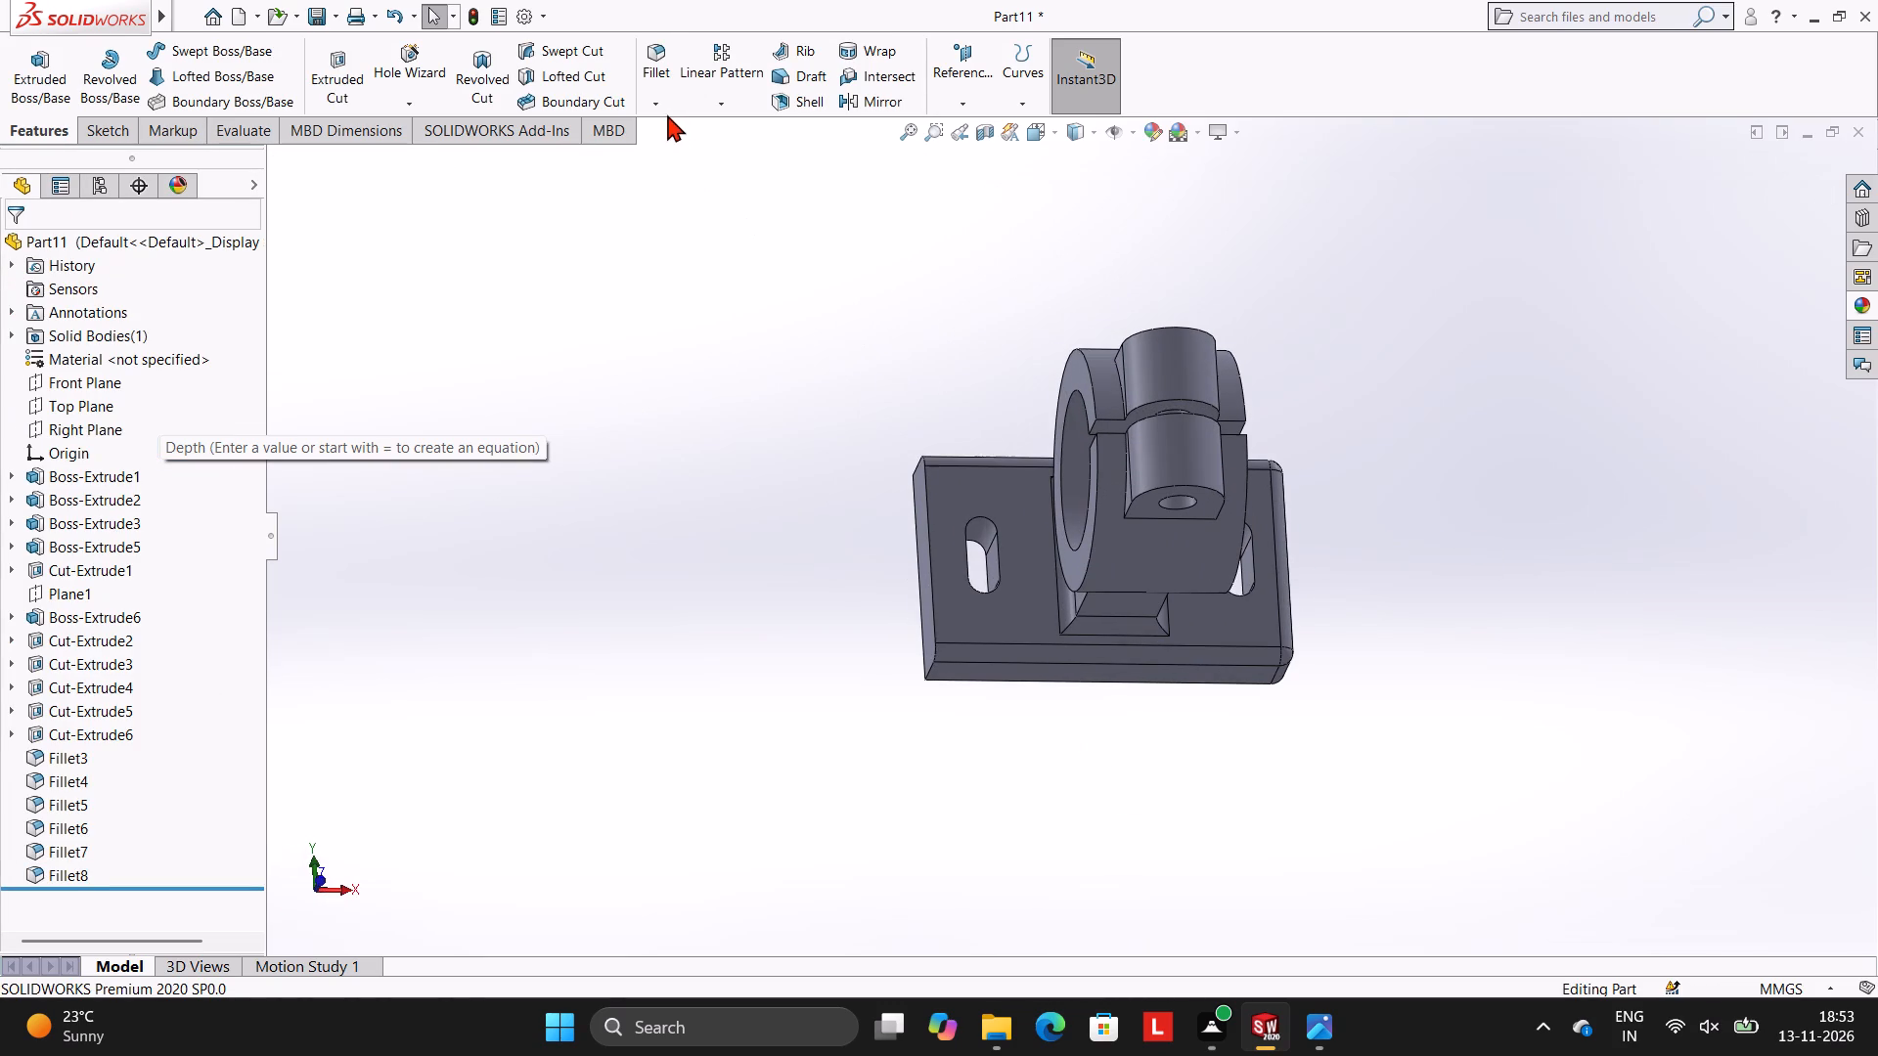
left_click(665, 106)
left_click(701, 136)
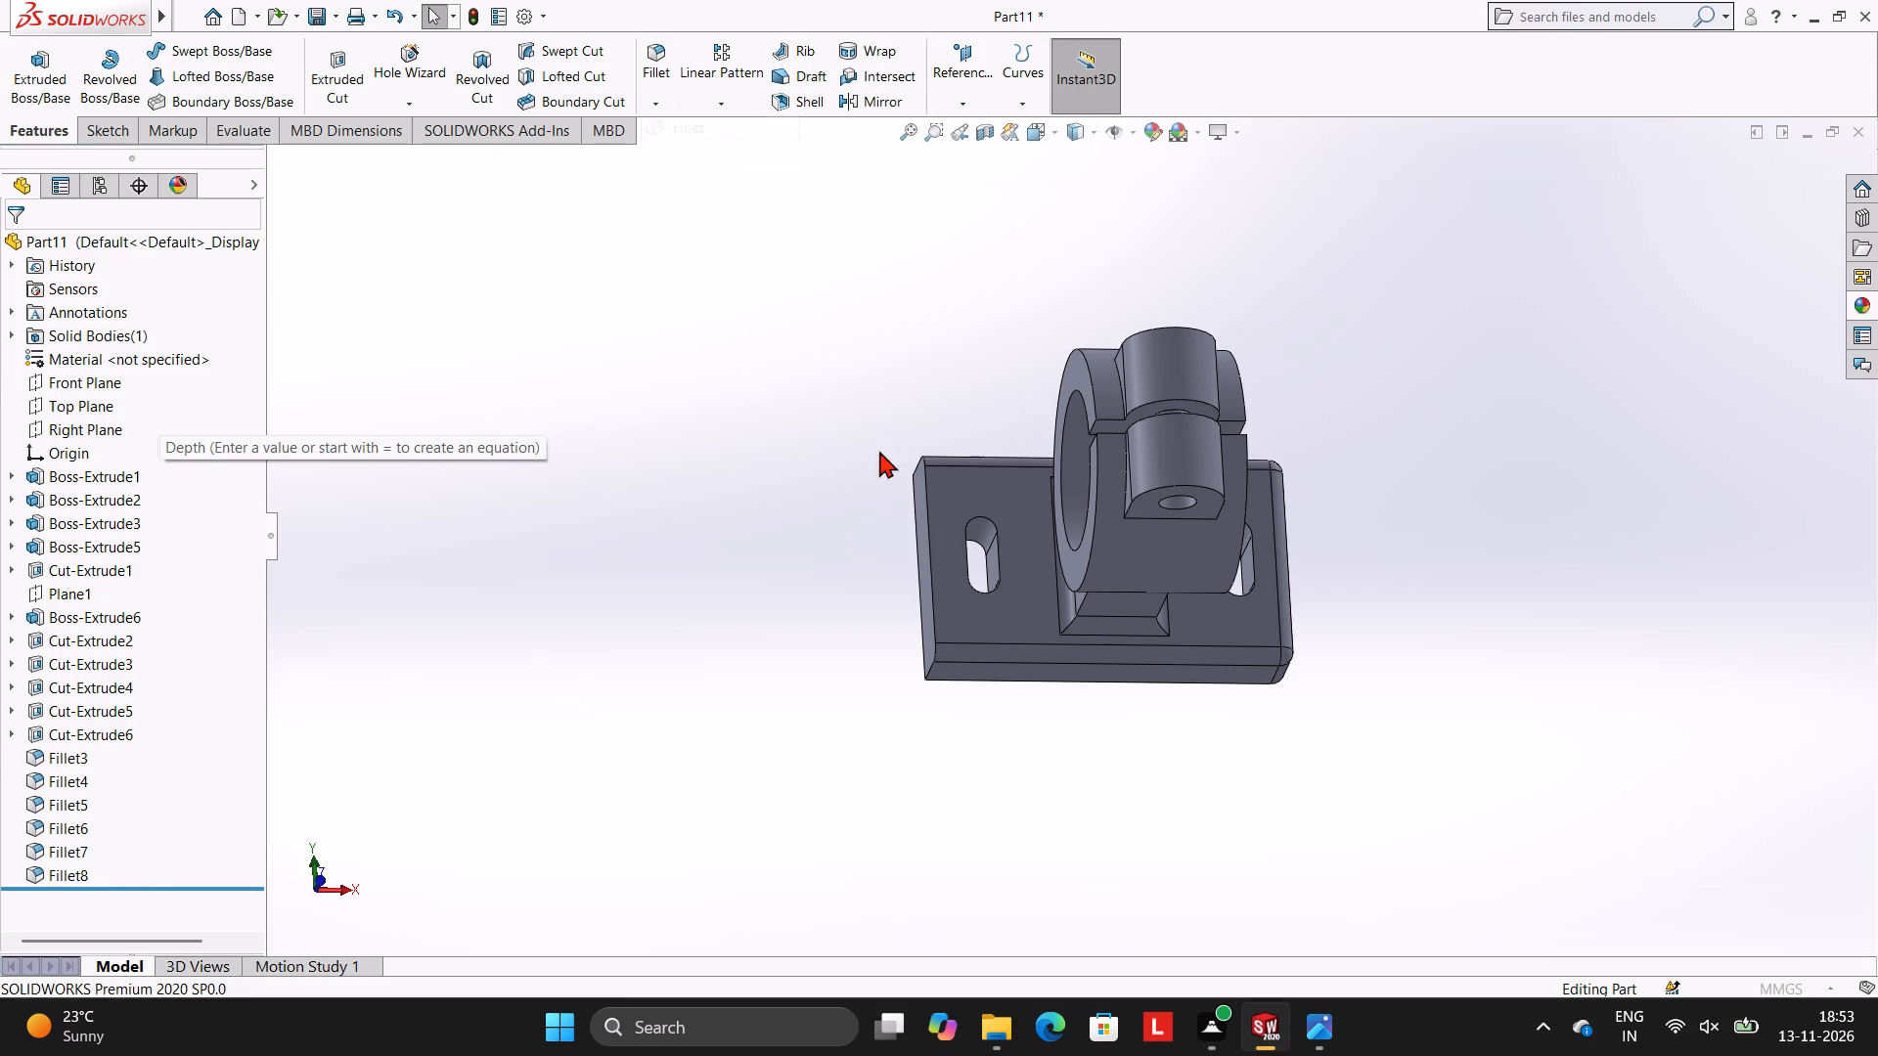
scroll(947, 562, "down", 5)
left_click(950, 514)
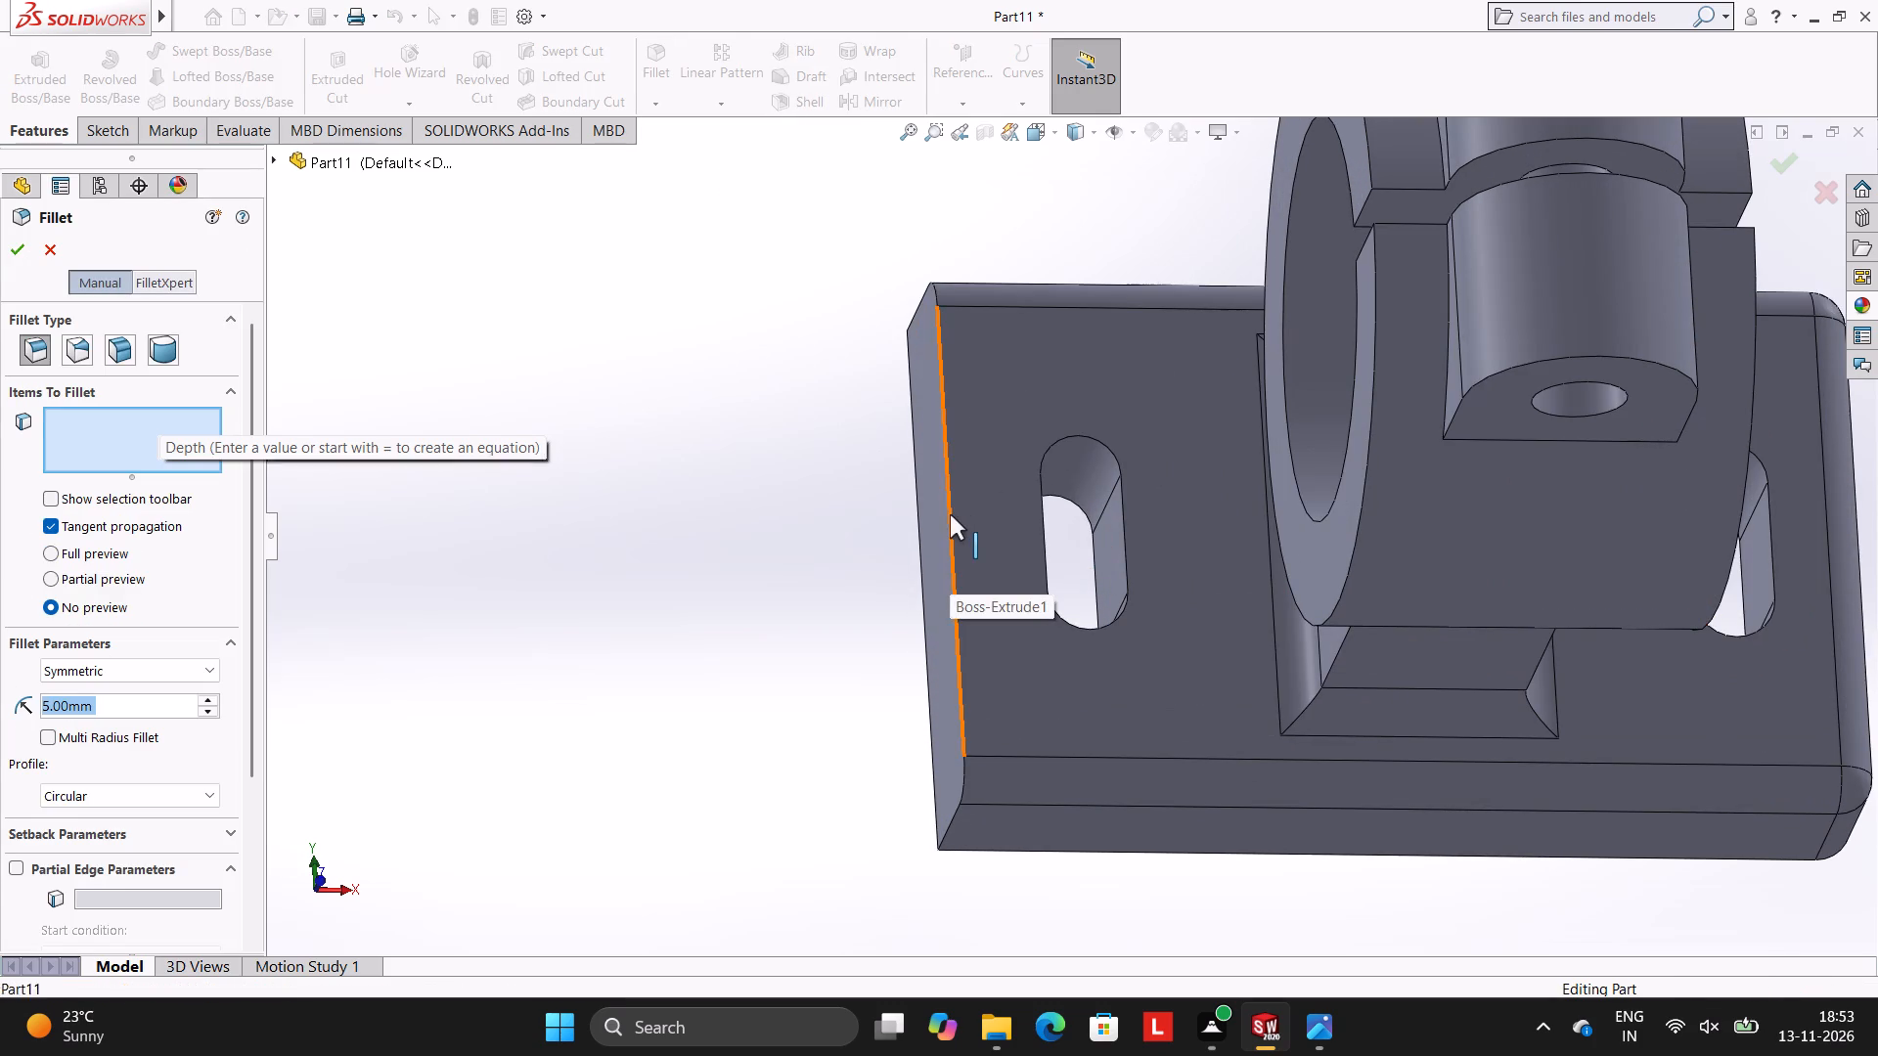
left_click(17, 245)
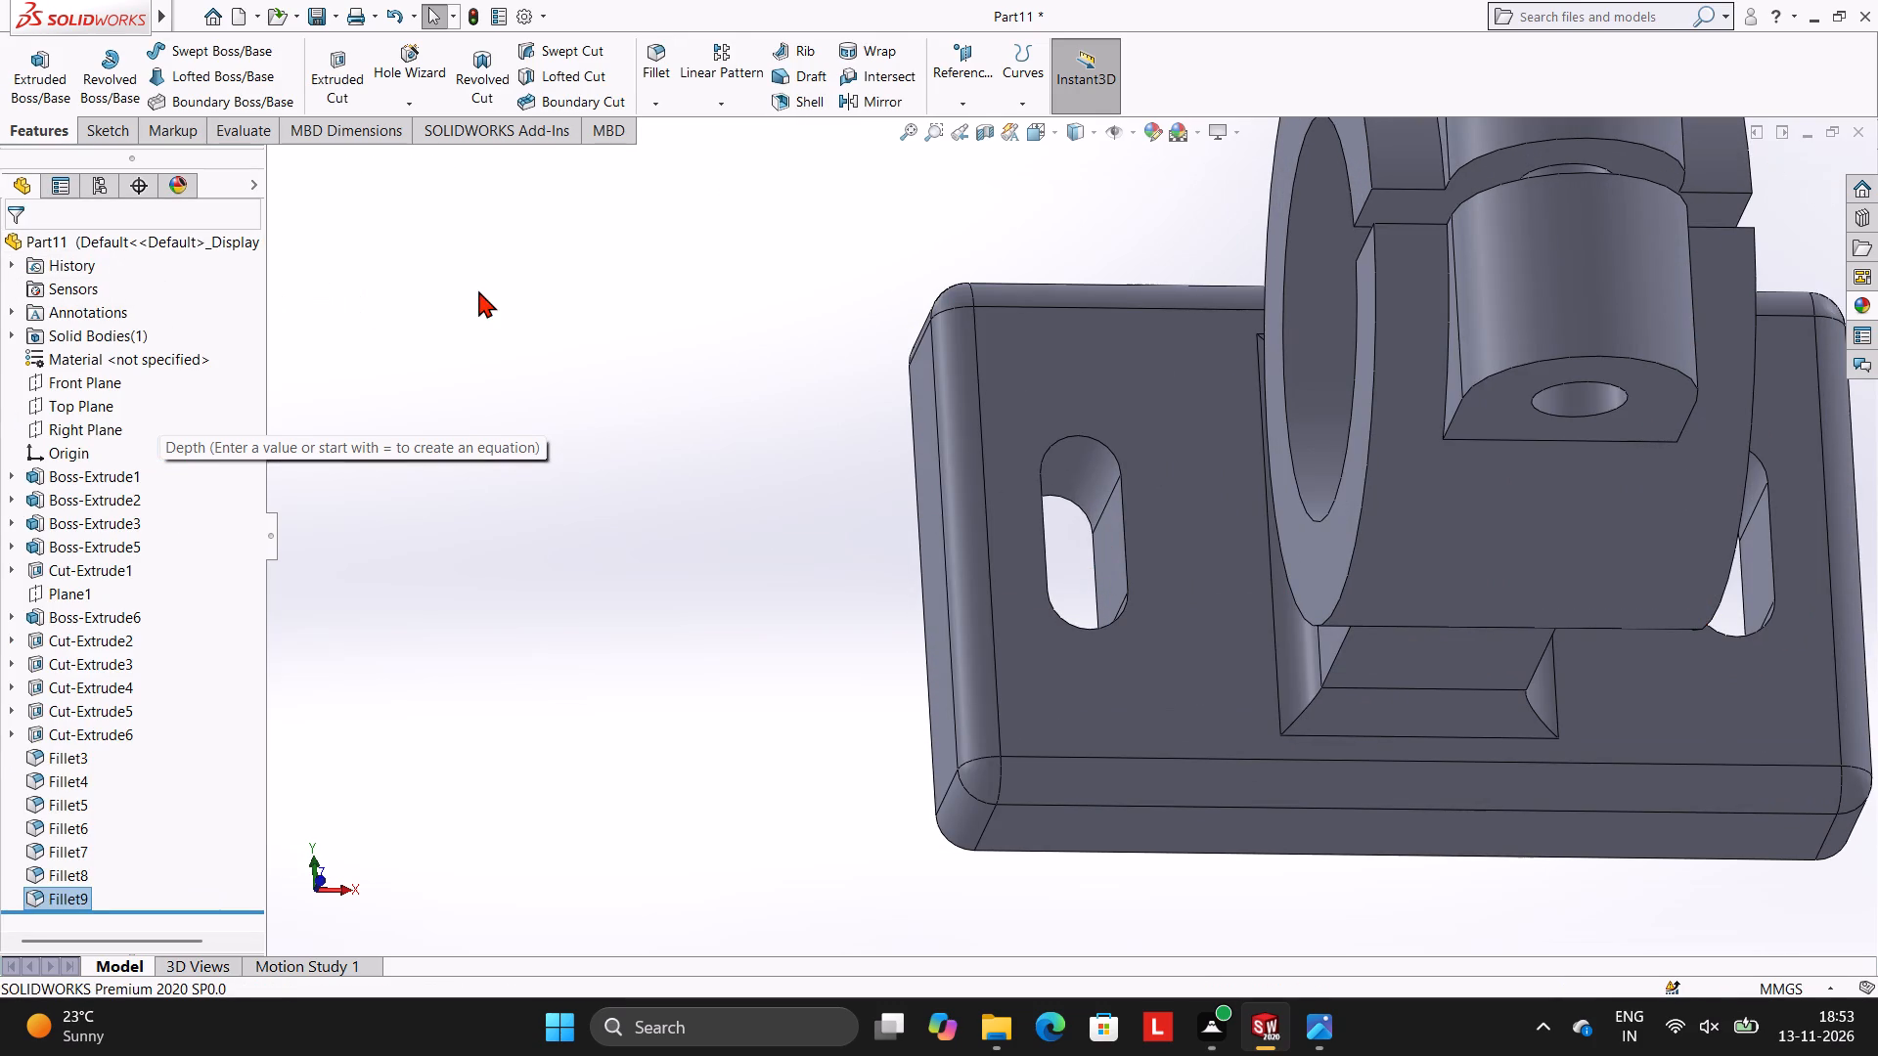
left_click(480, 290)
Add a 5 mm symmetric fillet where the clamp block's lower half meets the boss, along its flat-face edge and positive-X side edge.
scroll(878, 506, "up", 3)
middle_click_drag(1187, 638, 1148, 444)
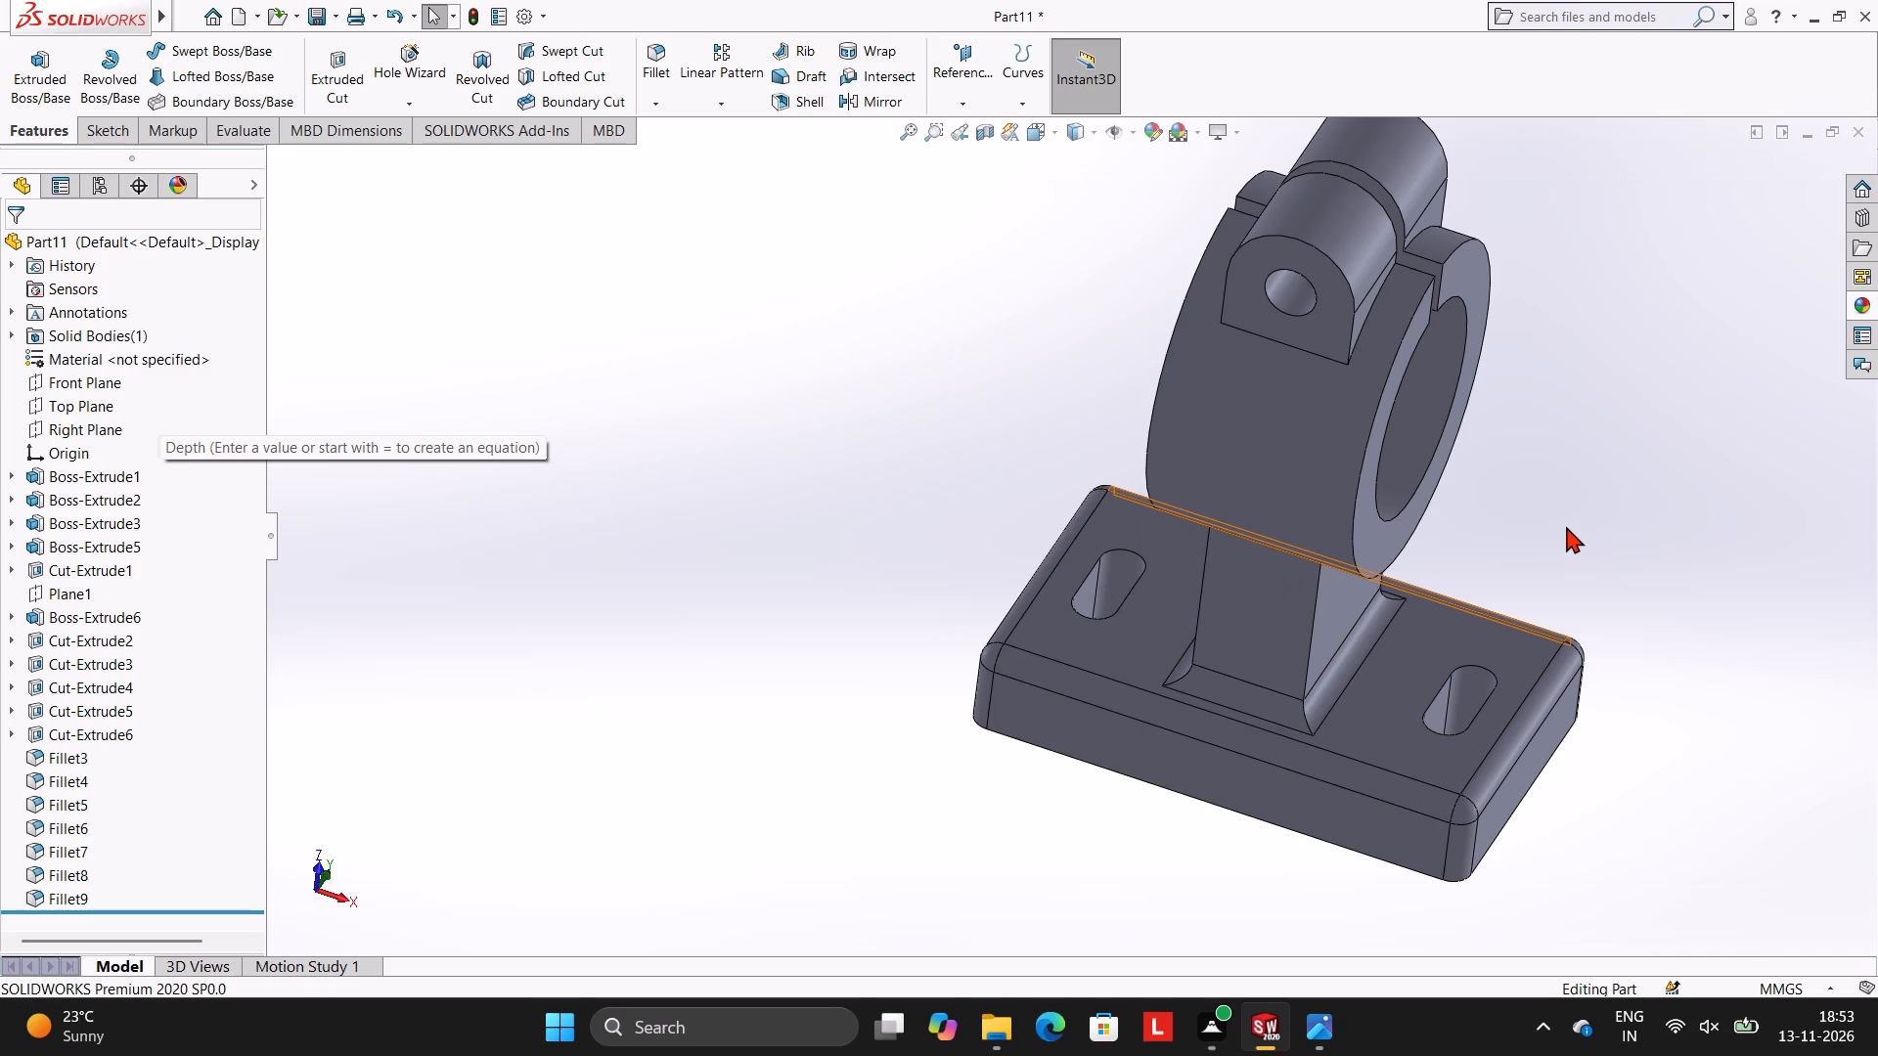
scroll(1570, 393, "up", 1)
scroll(1568, 393, "down", 2)
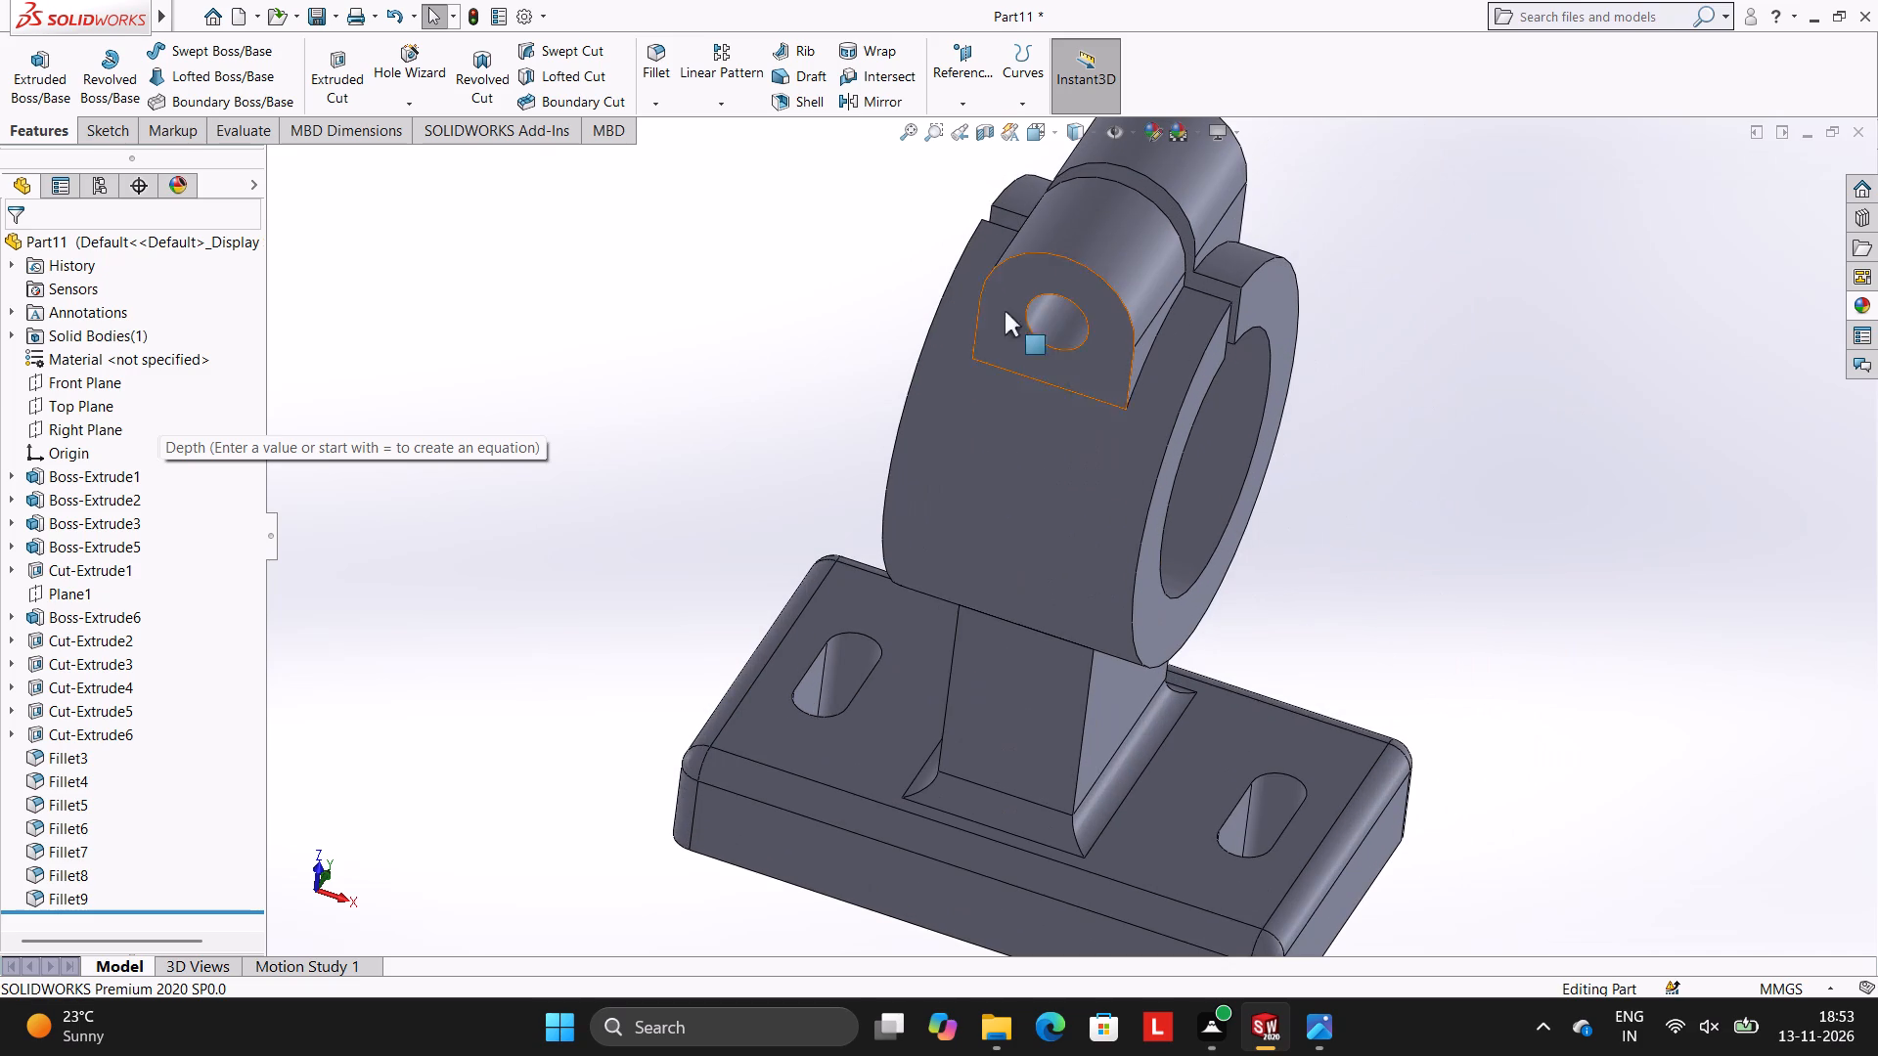
left_click(653, 107)
left_click(666, 119)
scroll(1263, 474, "down", 1)
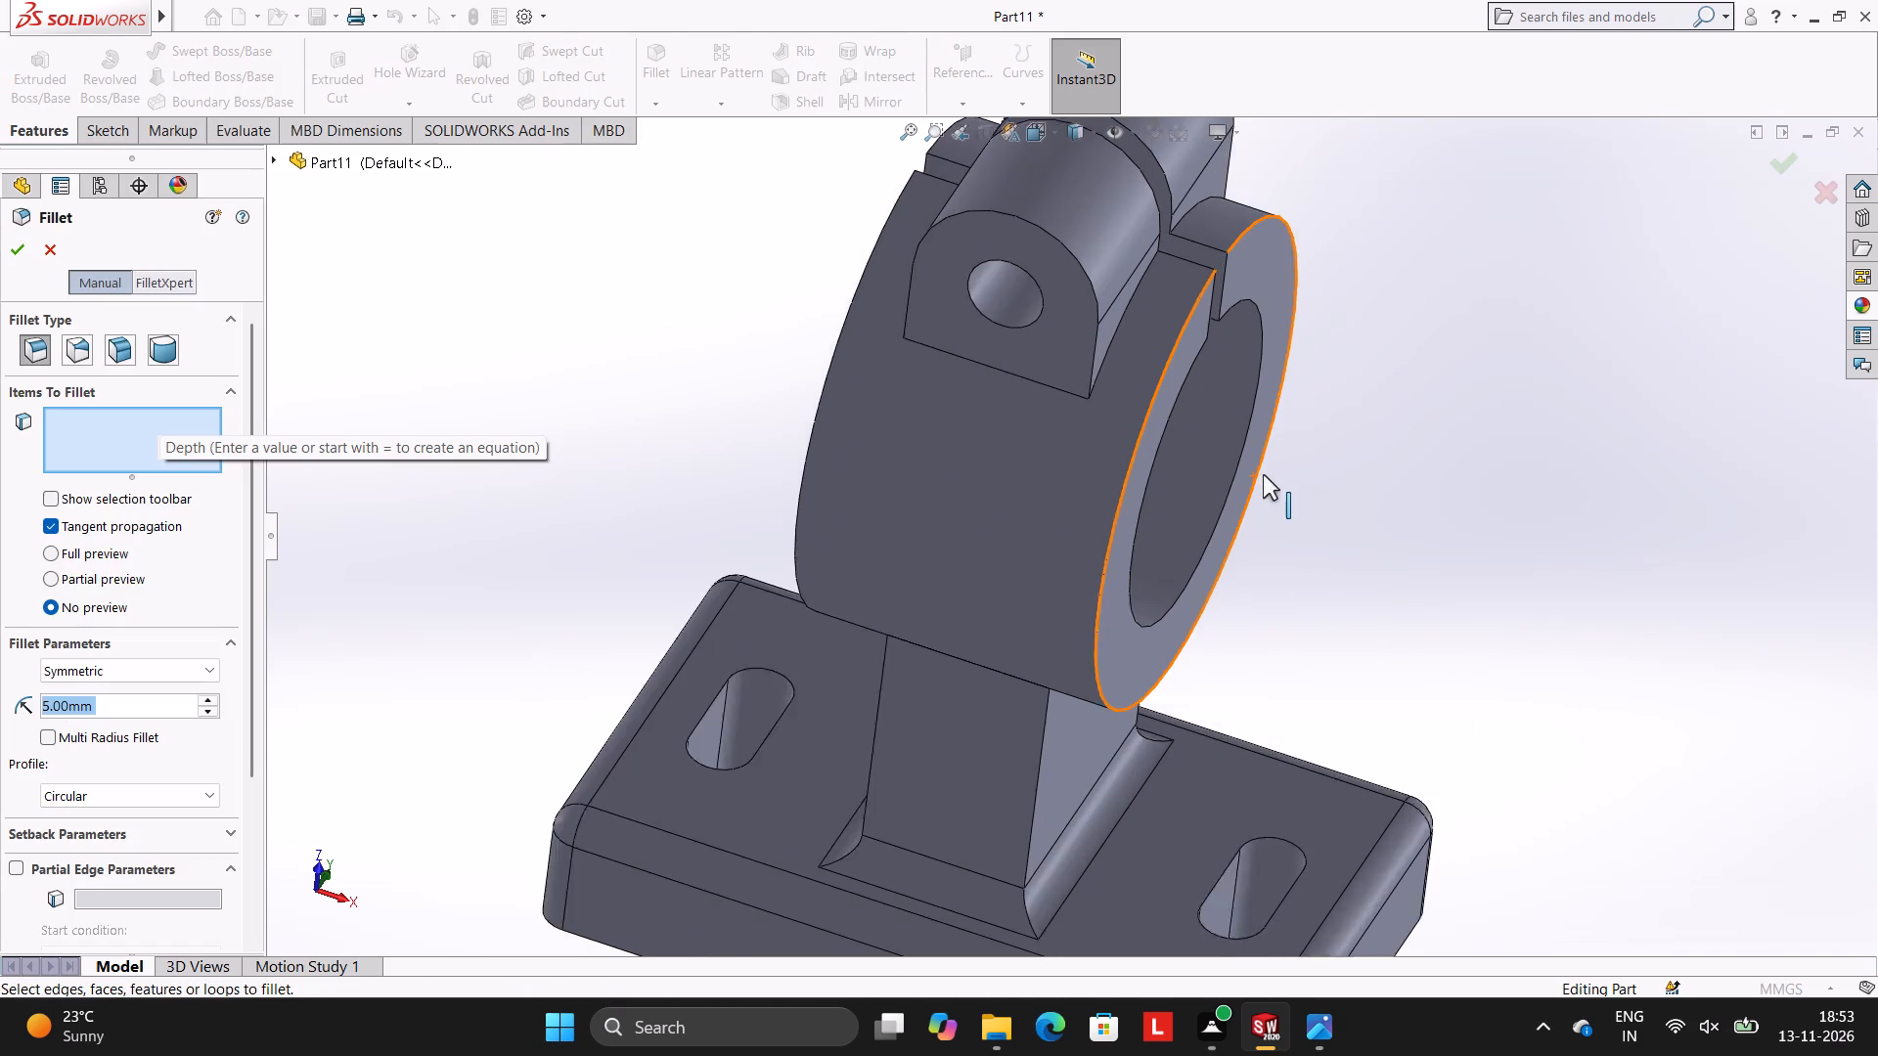
scroll(1263, 474, "down", 1)
scroll(1315, 436, "up", 1)
scroll(1315, 436, "down", 1)
scroll(1316, 436, "up", 3)
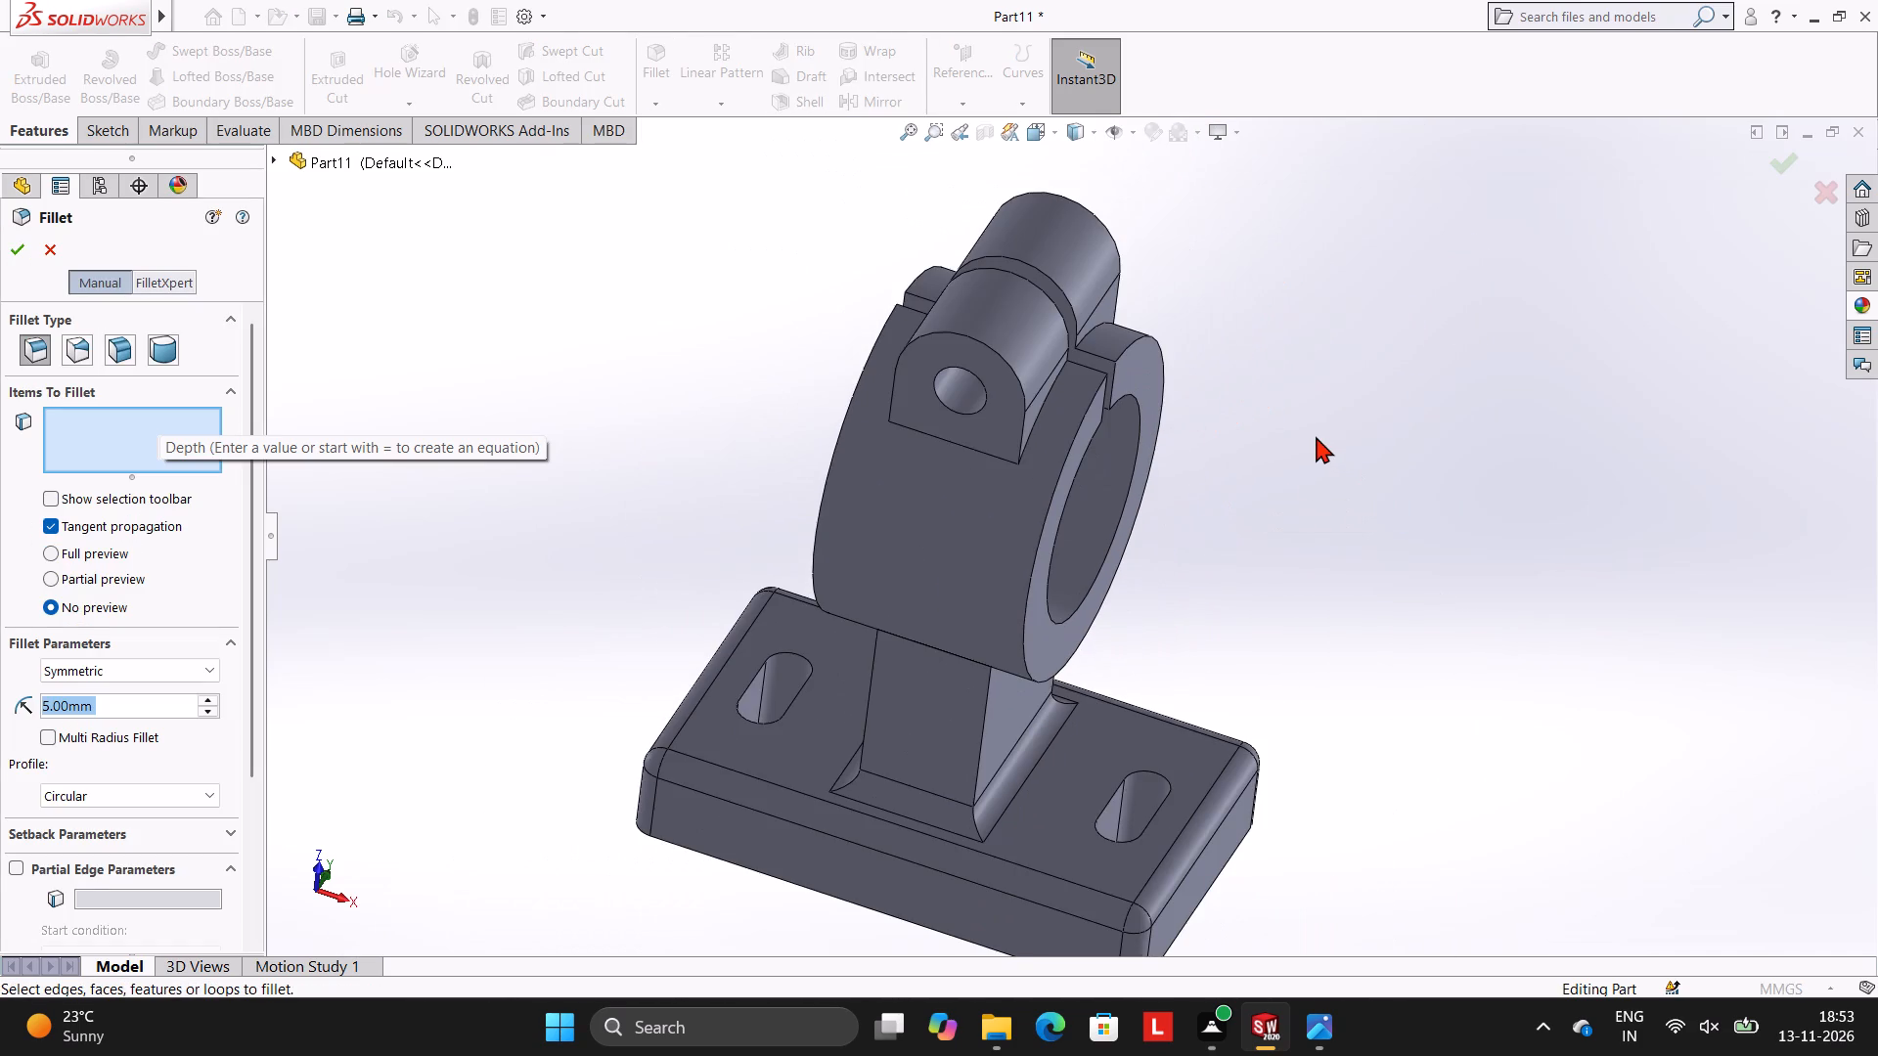
scroll(1268, 404, "down", 1)
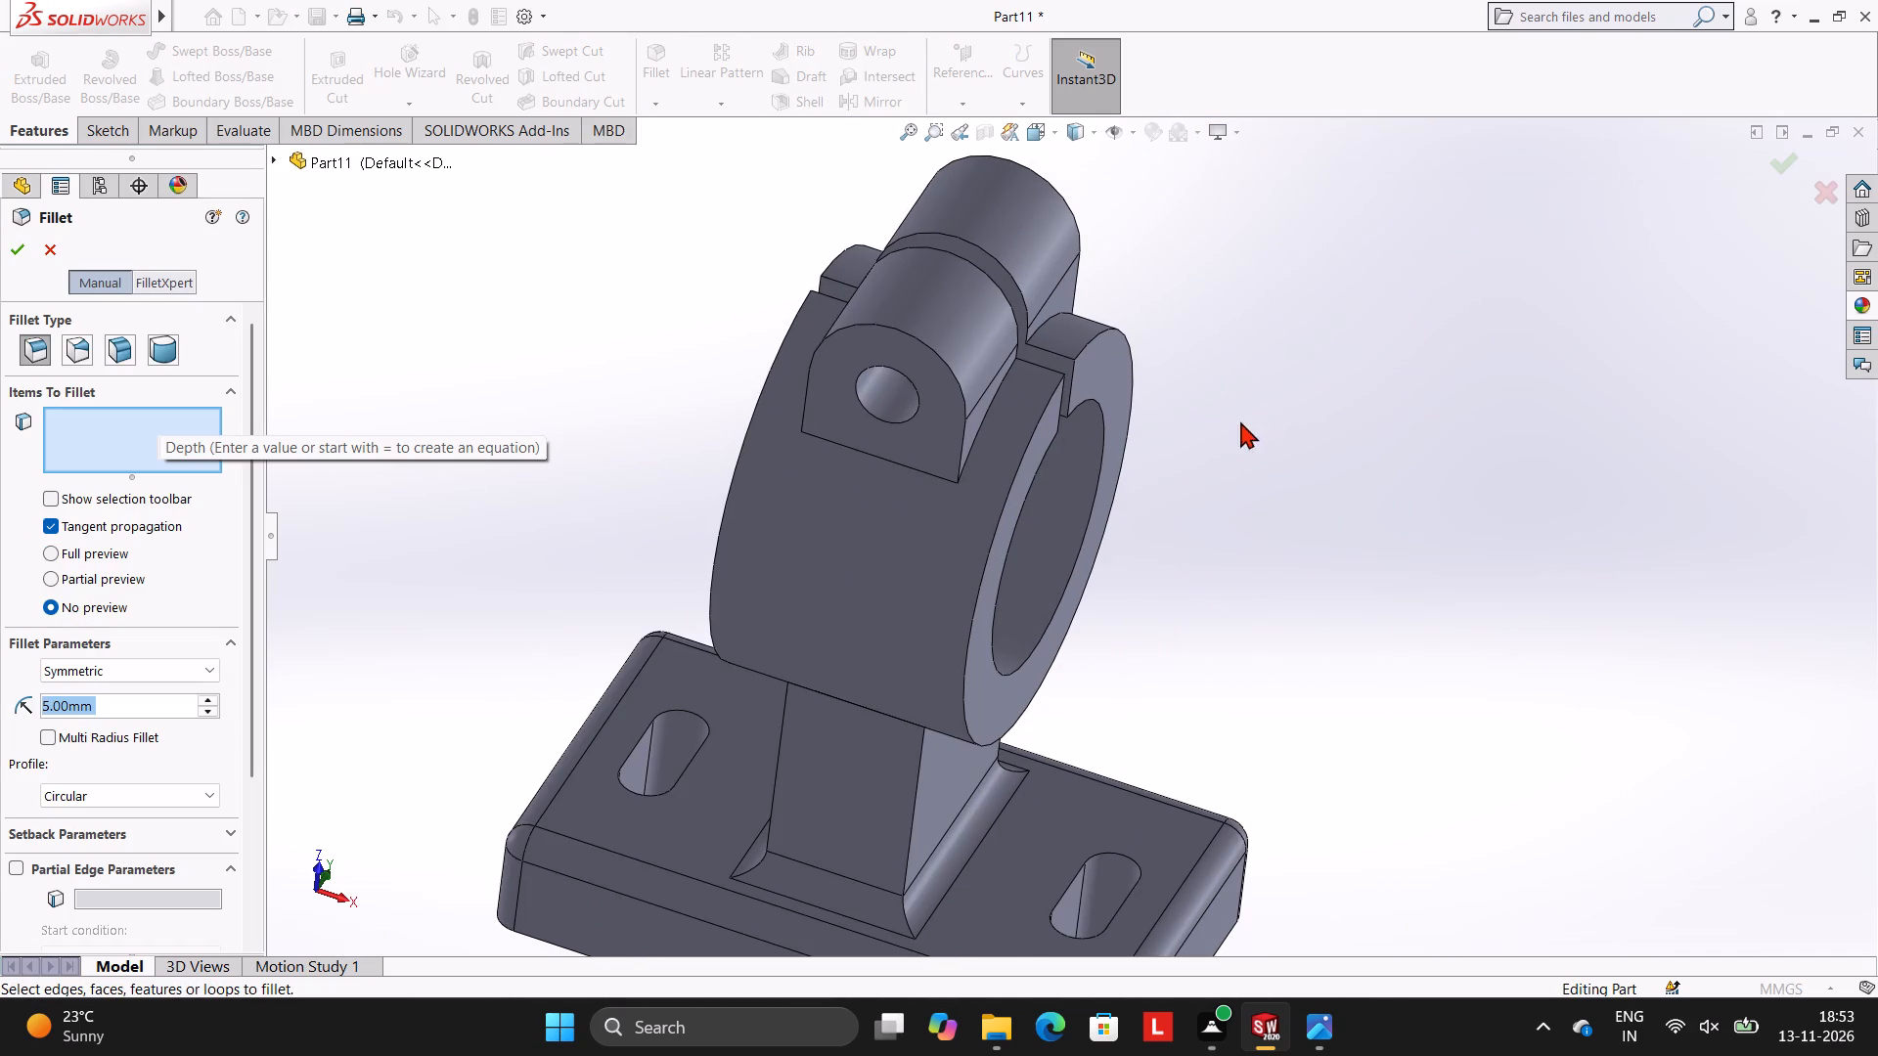
scroll(1240, 421, "down", 3)
left_click(619, 521)
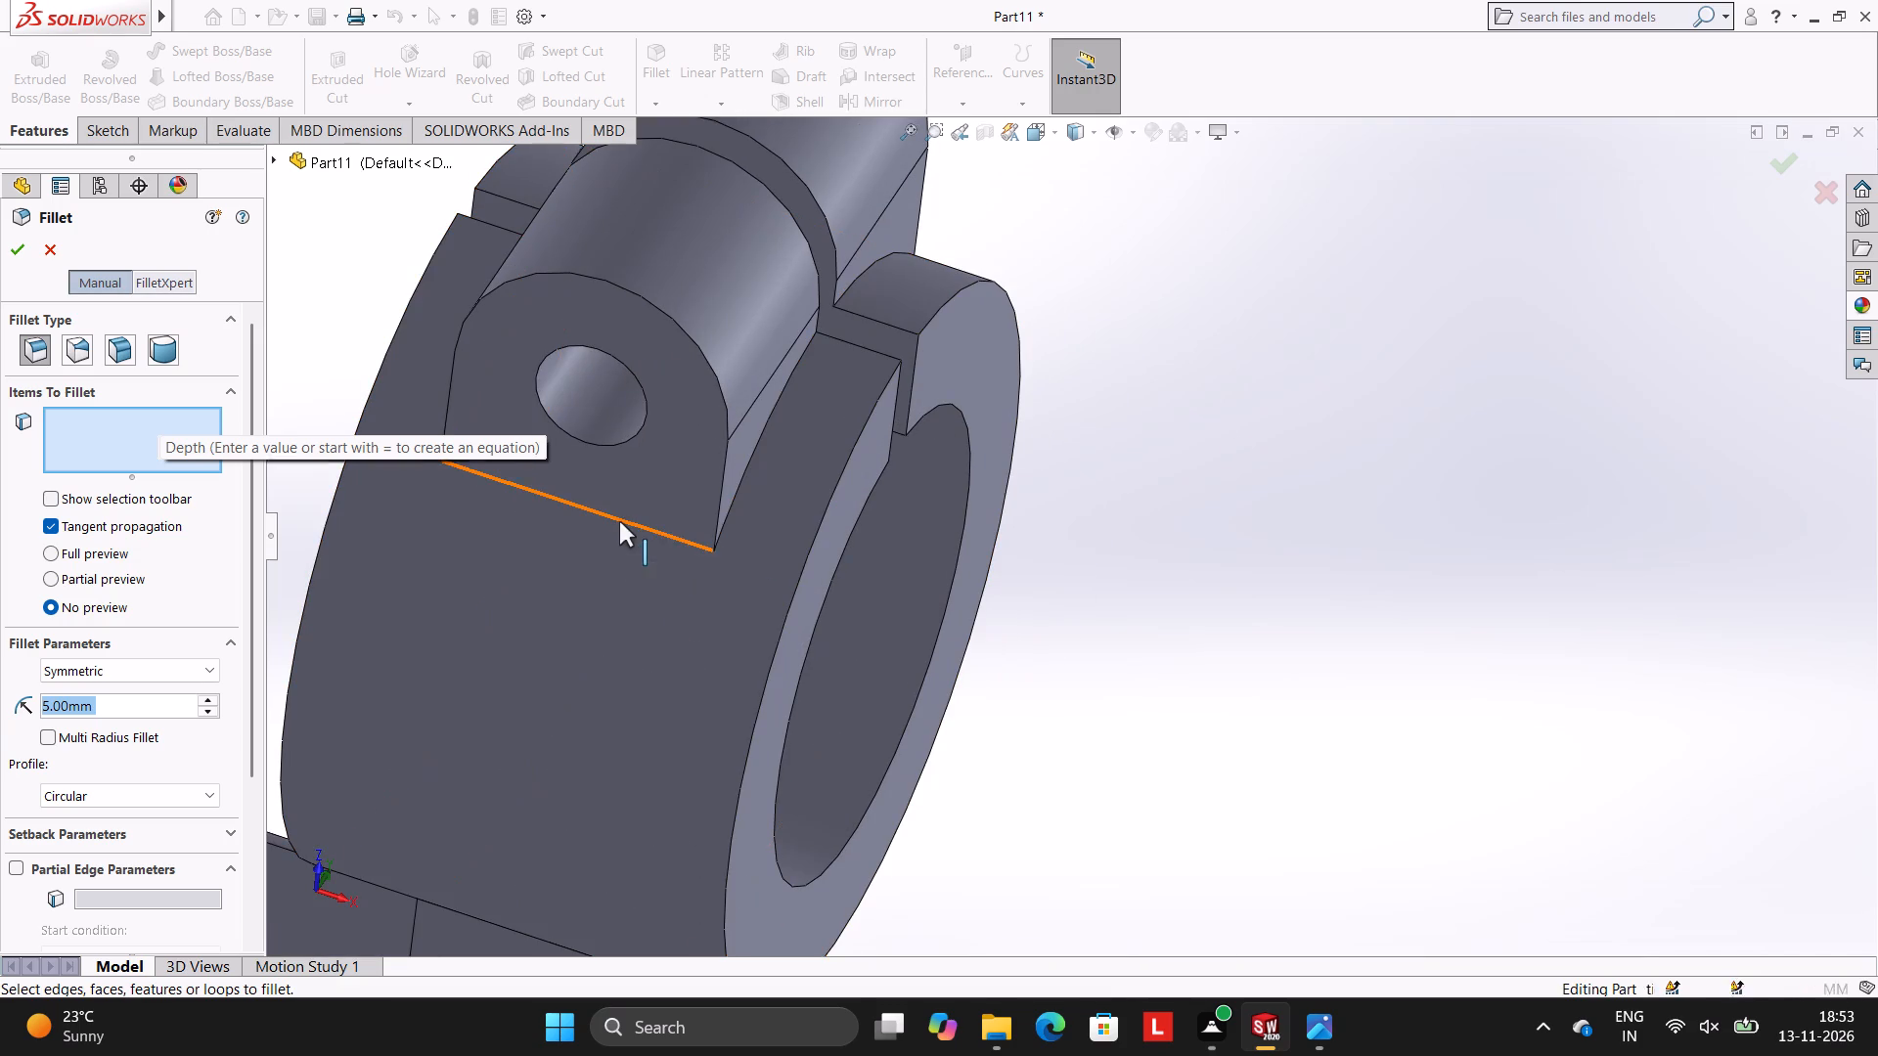
left_click(732, 501)
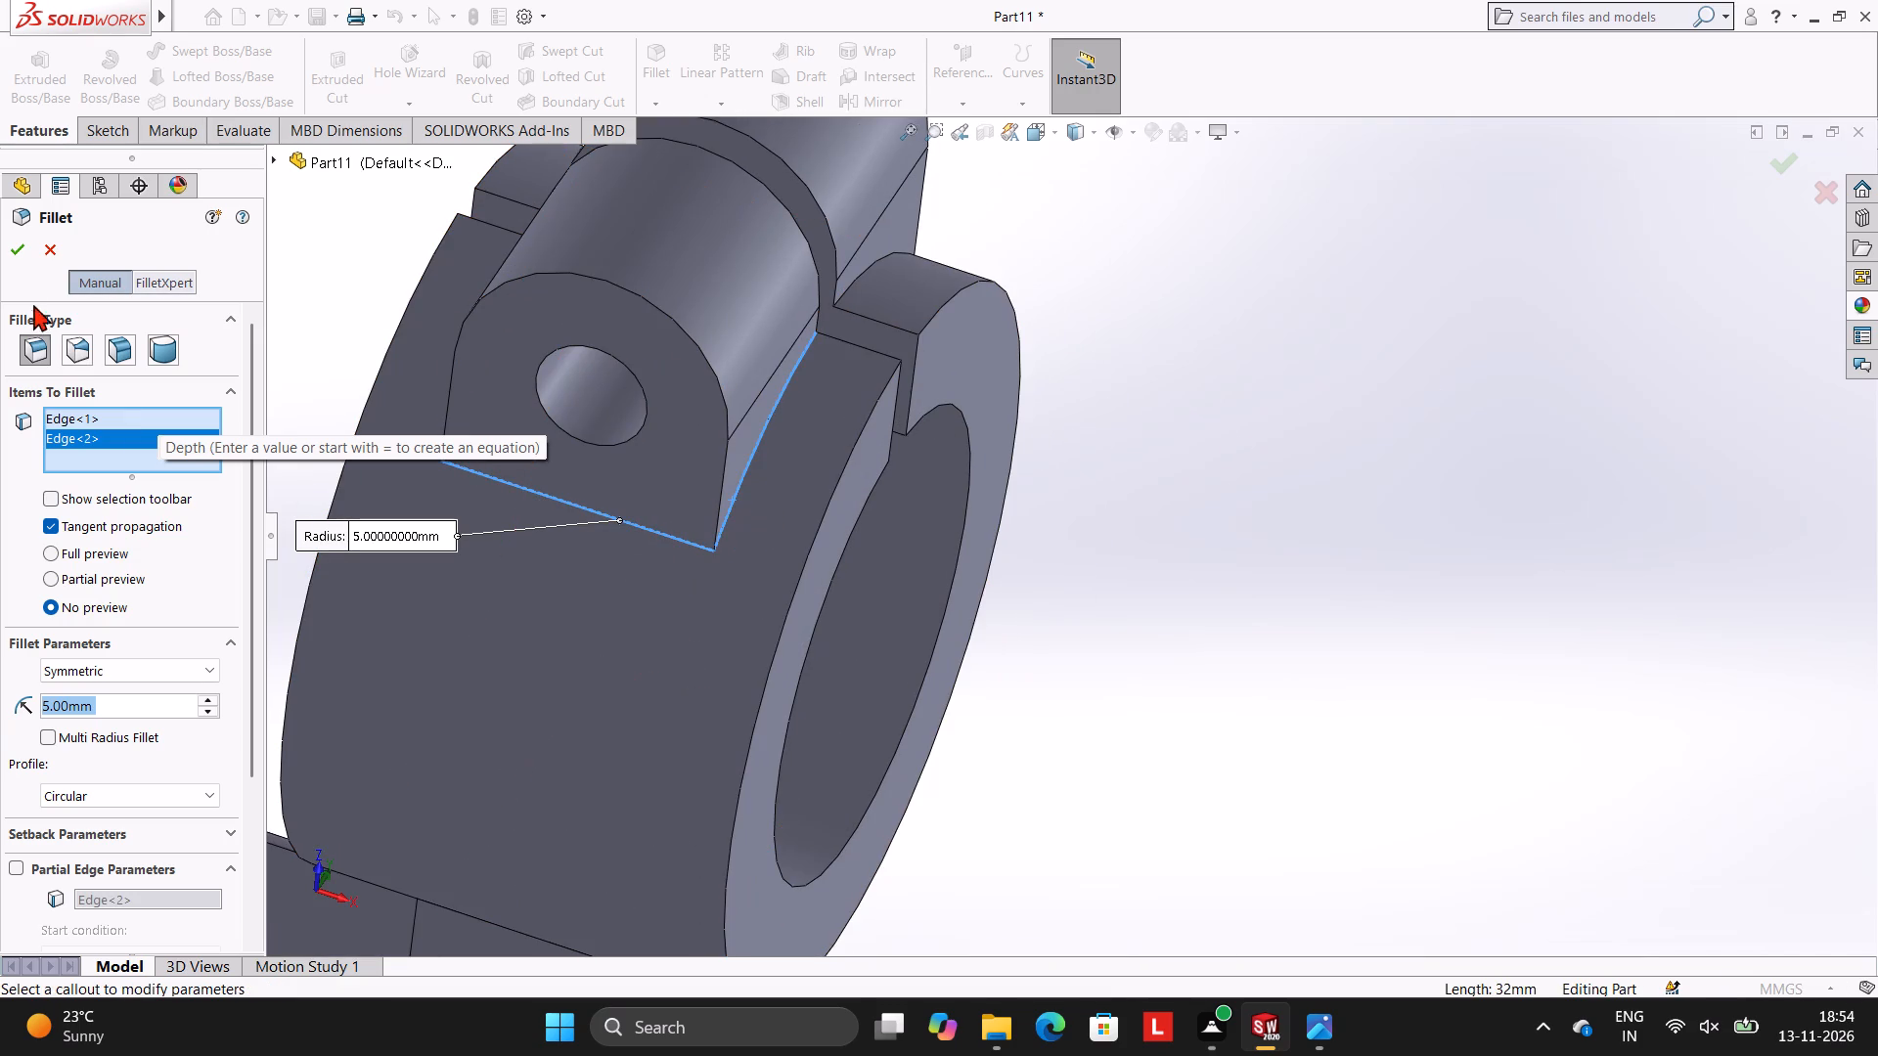
left_click(15, 249)
Add a 5 mm symmetric fillet along the negative-X side edge where the clamp block's lower half meets the boss.
scroll(1273, 538, "up", 2)
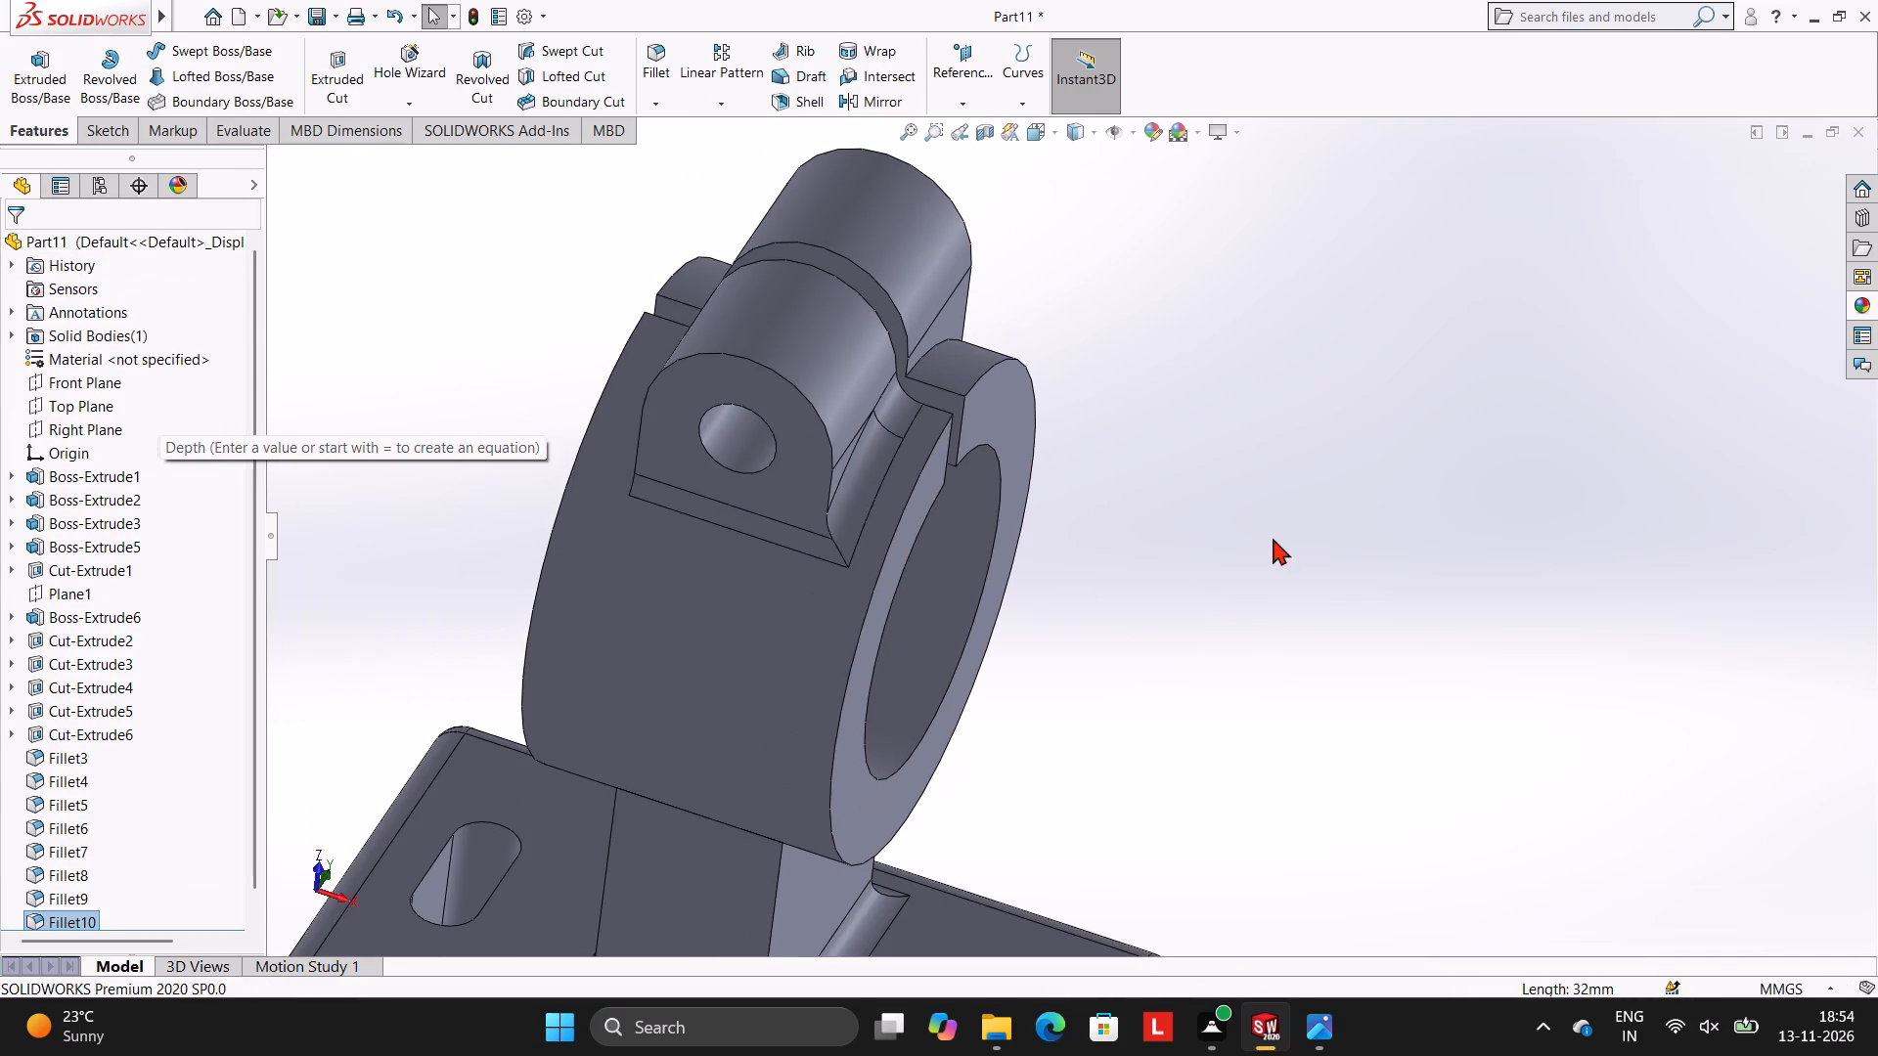
scroll(1289, 538, "up", 1)
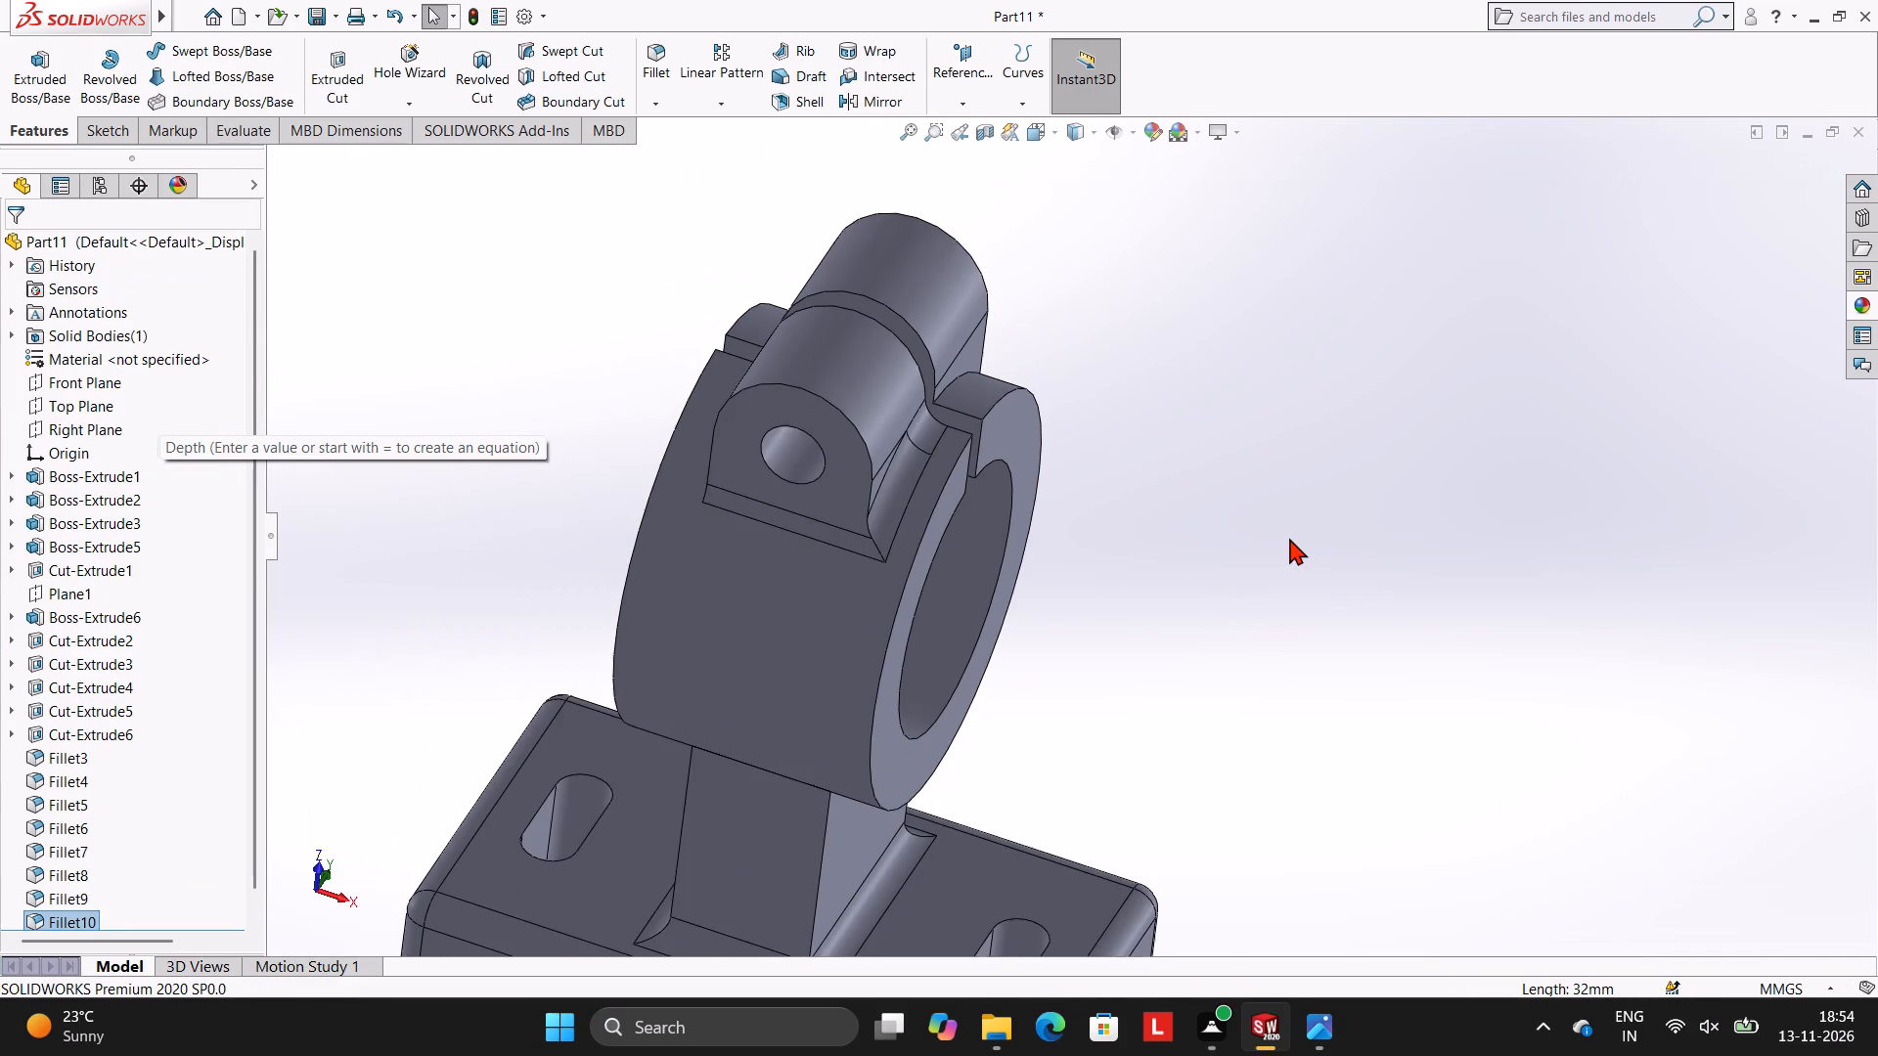
middle_click_drag(1299, 509, 1398, 517)
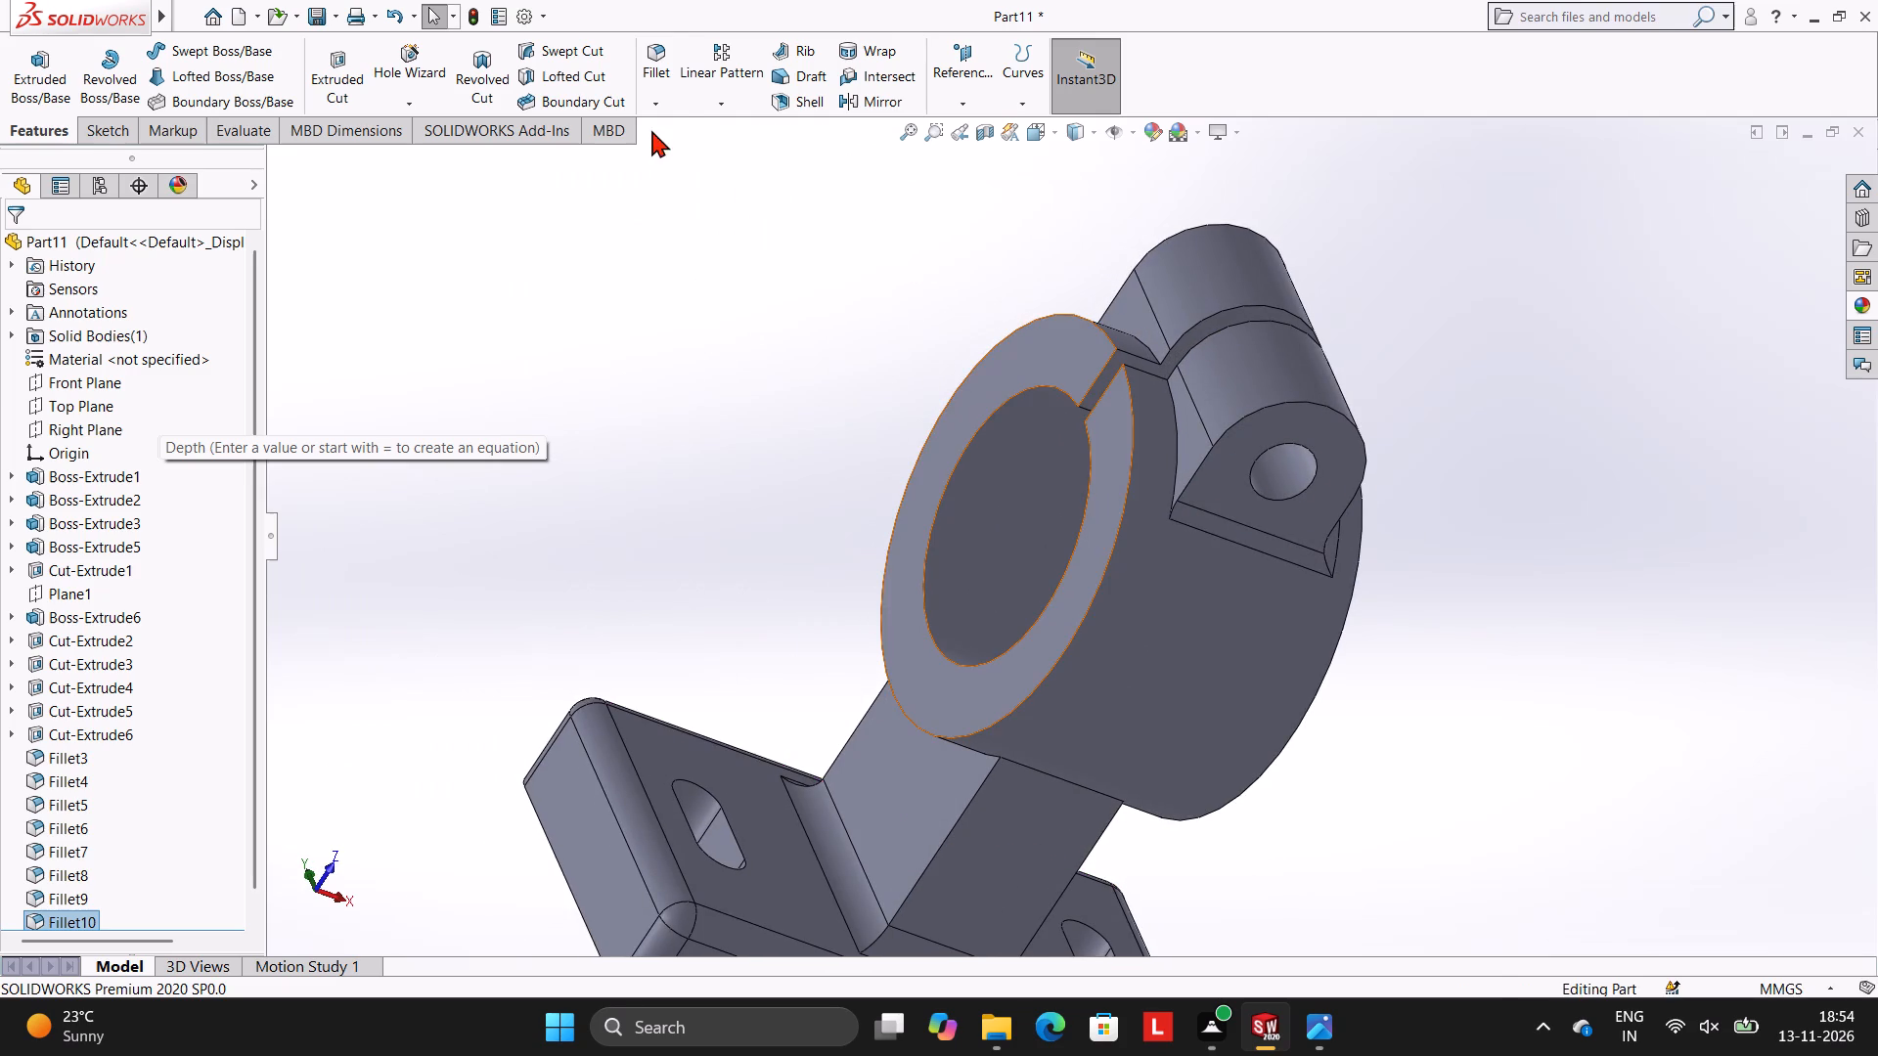
left_click(667, 108)
left_click(679, 126)
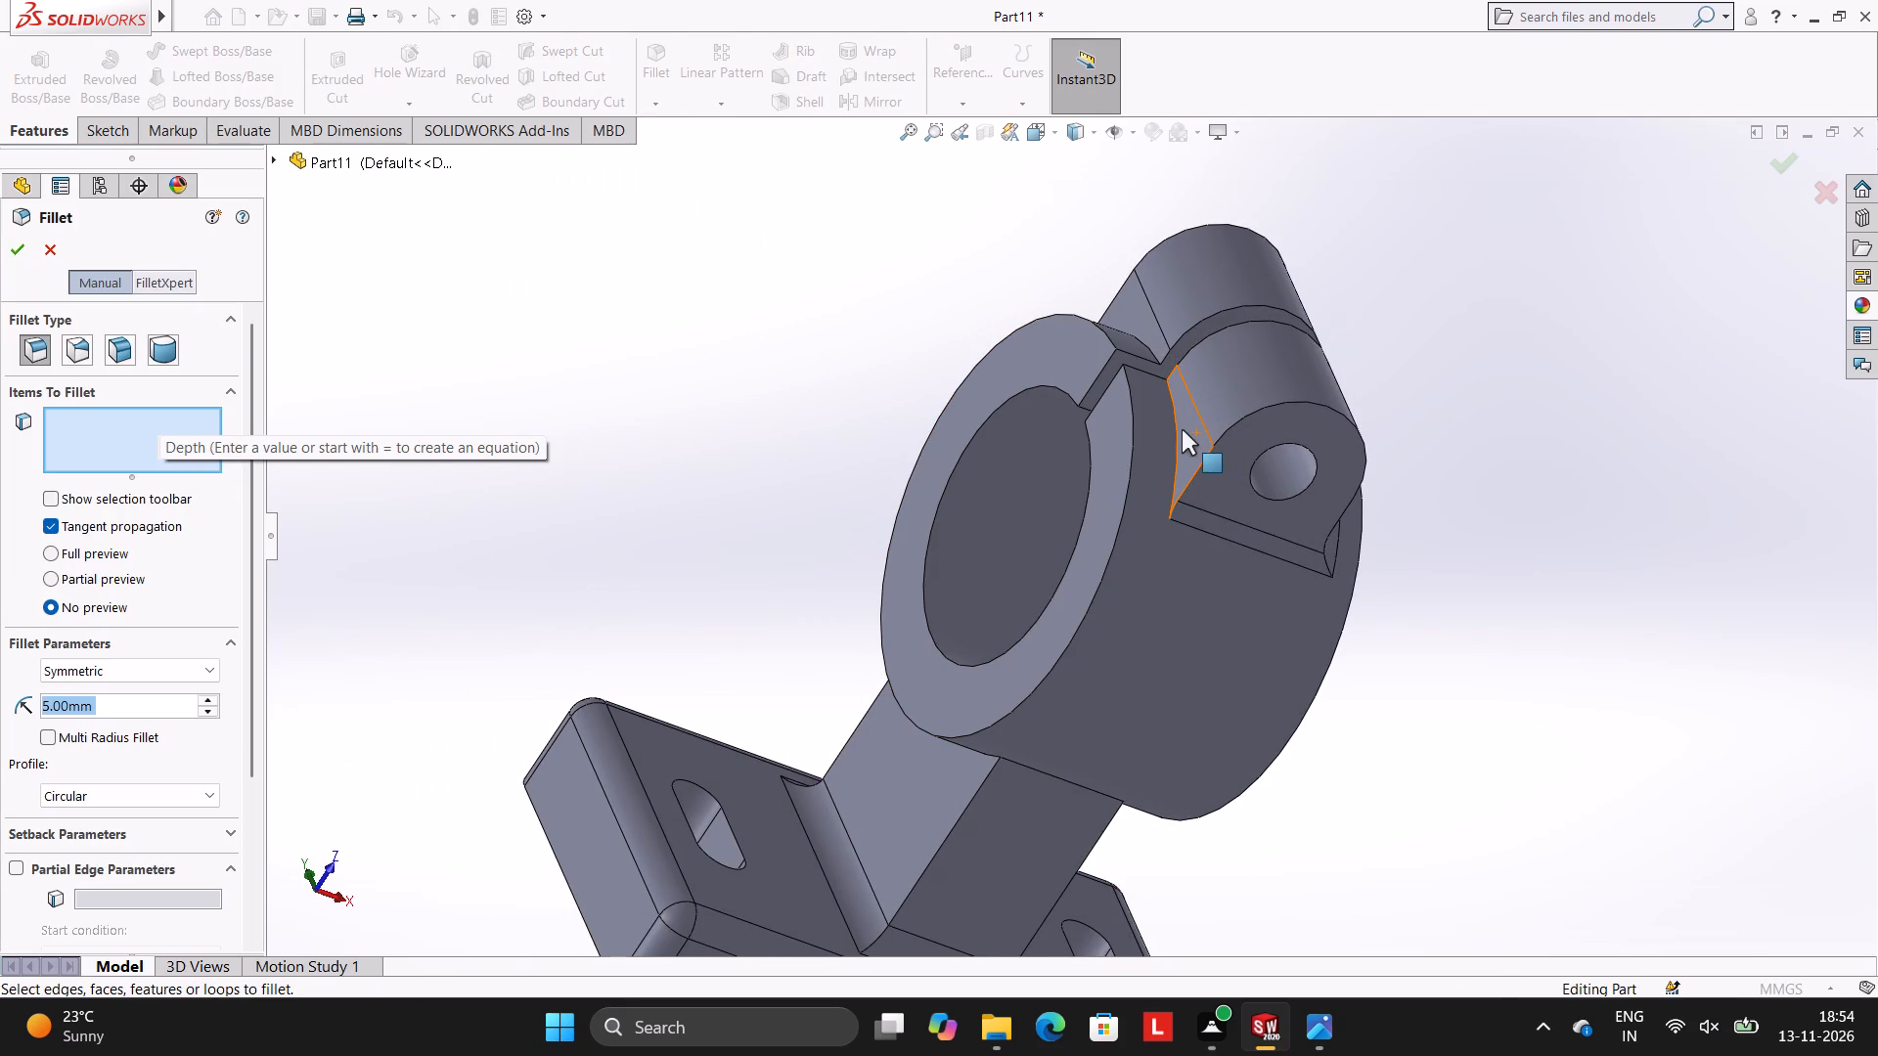
left_click(1179, 429)
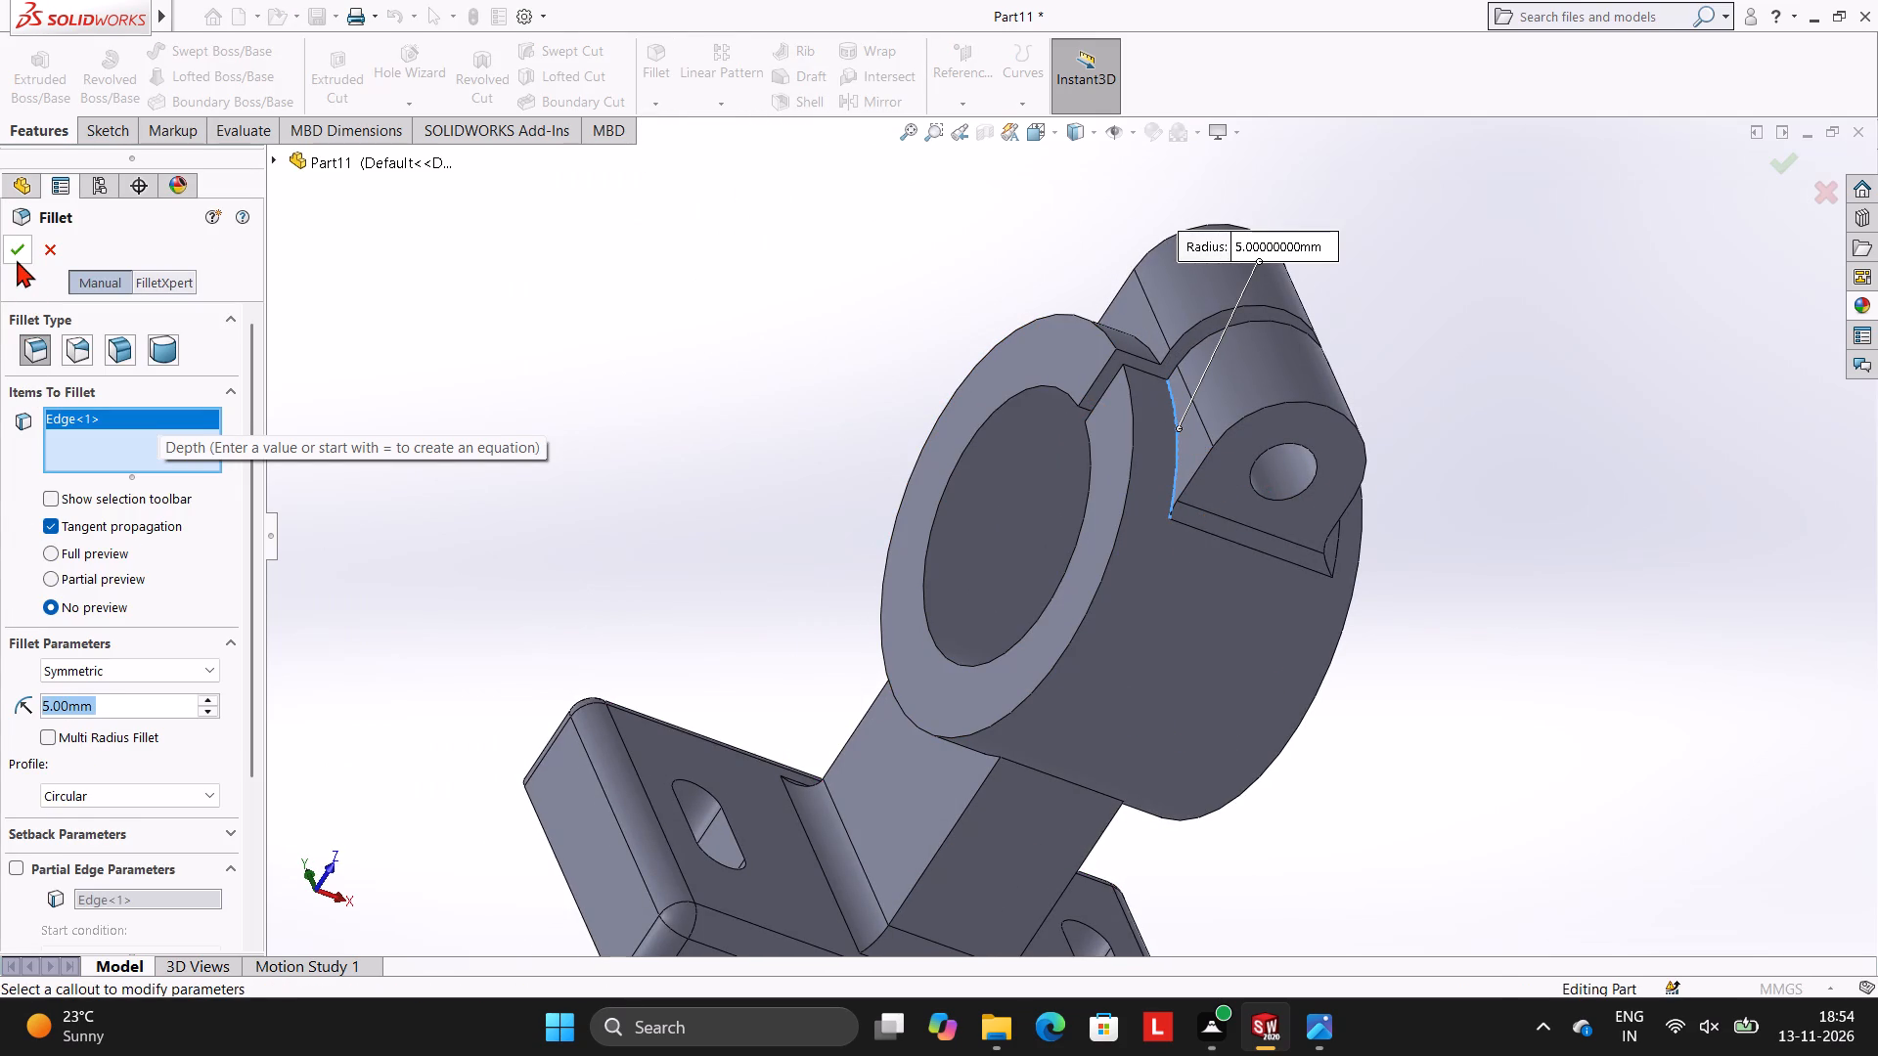
left_click(17, 252)
left_click(514, 326)
Add a 5 mm symmetric fillet along the negative-X side edge where the clamp block's upper half meets the boss.
scroll(1140, 380, "up", 1)
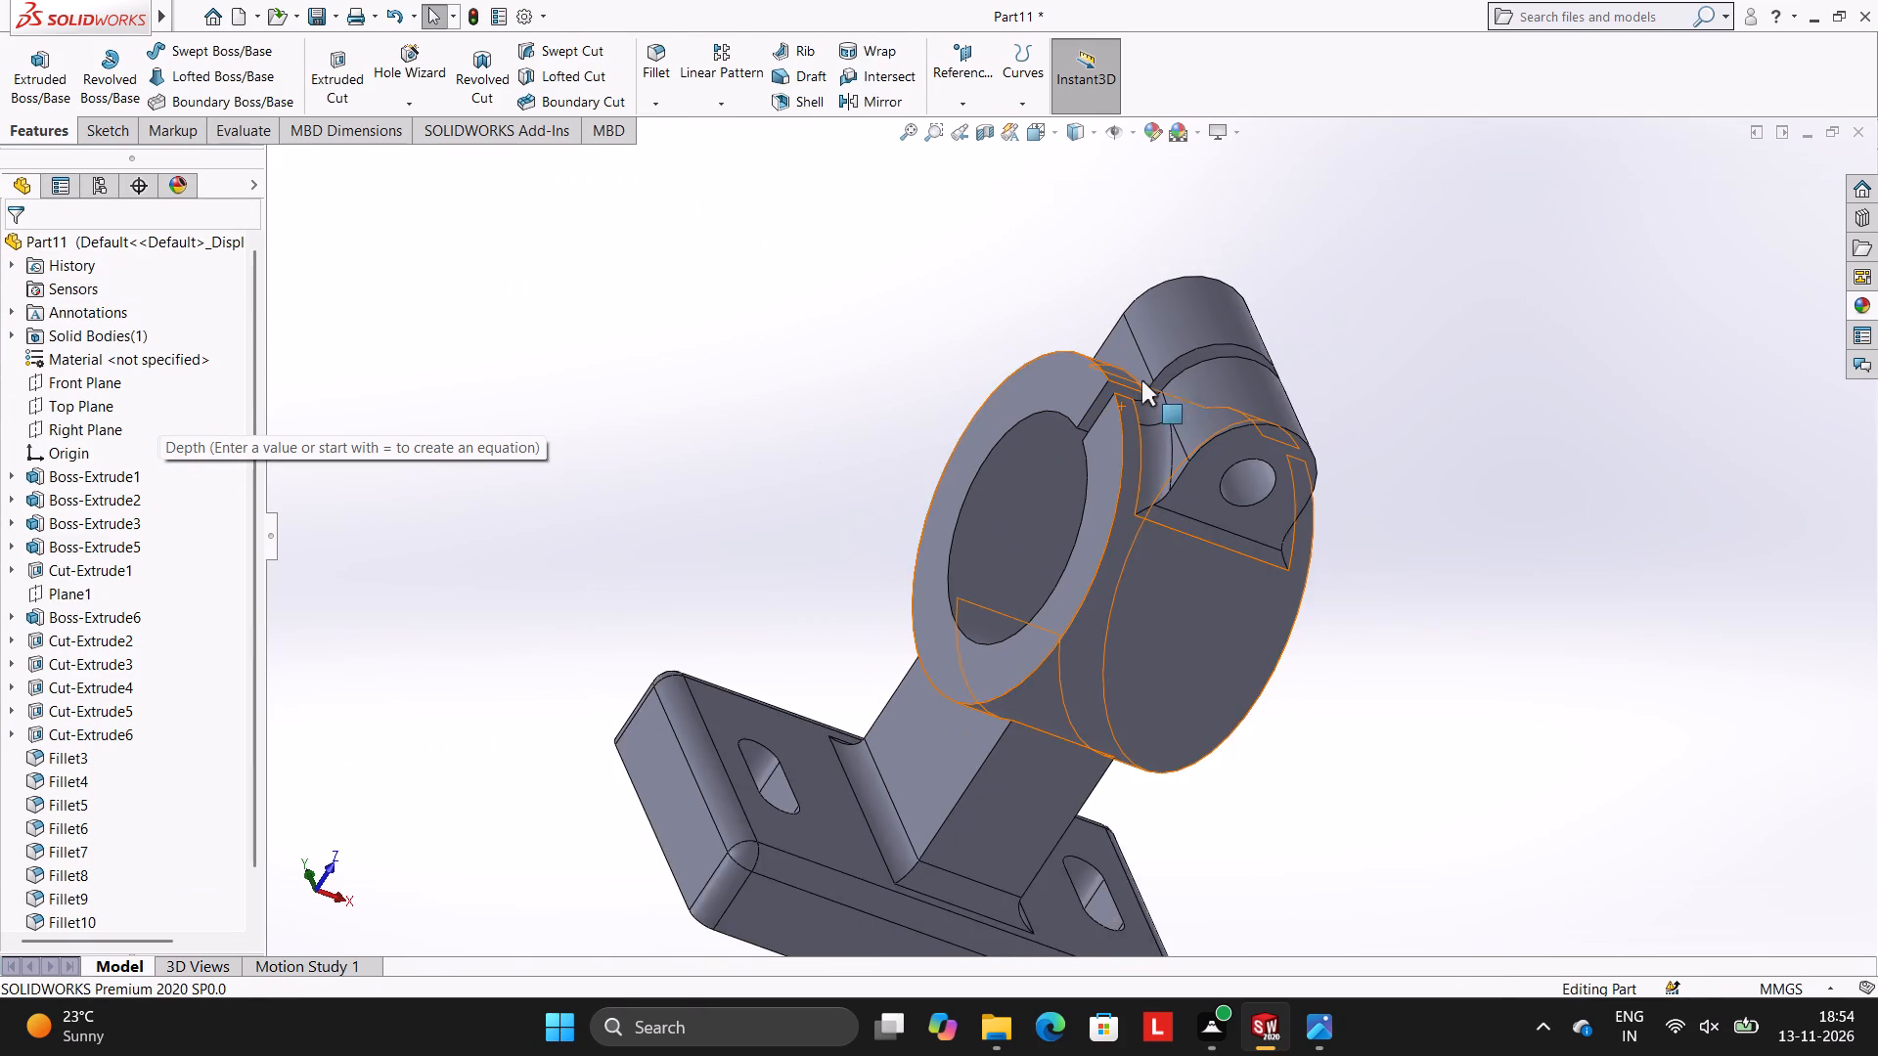
scroll(1141, 380, "up", 1)
middle_click_drag(1348, 375, 1419, 504)
scroll(1419, 504, "up", 1)
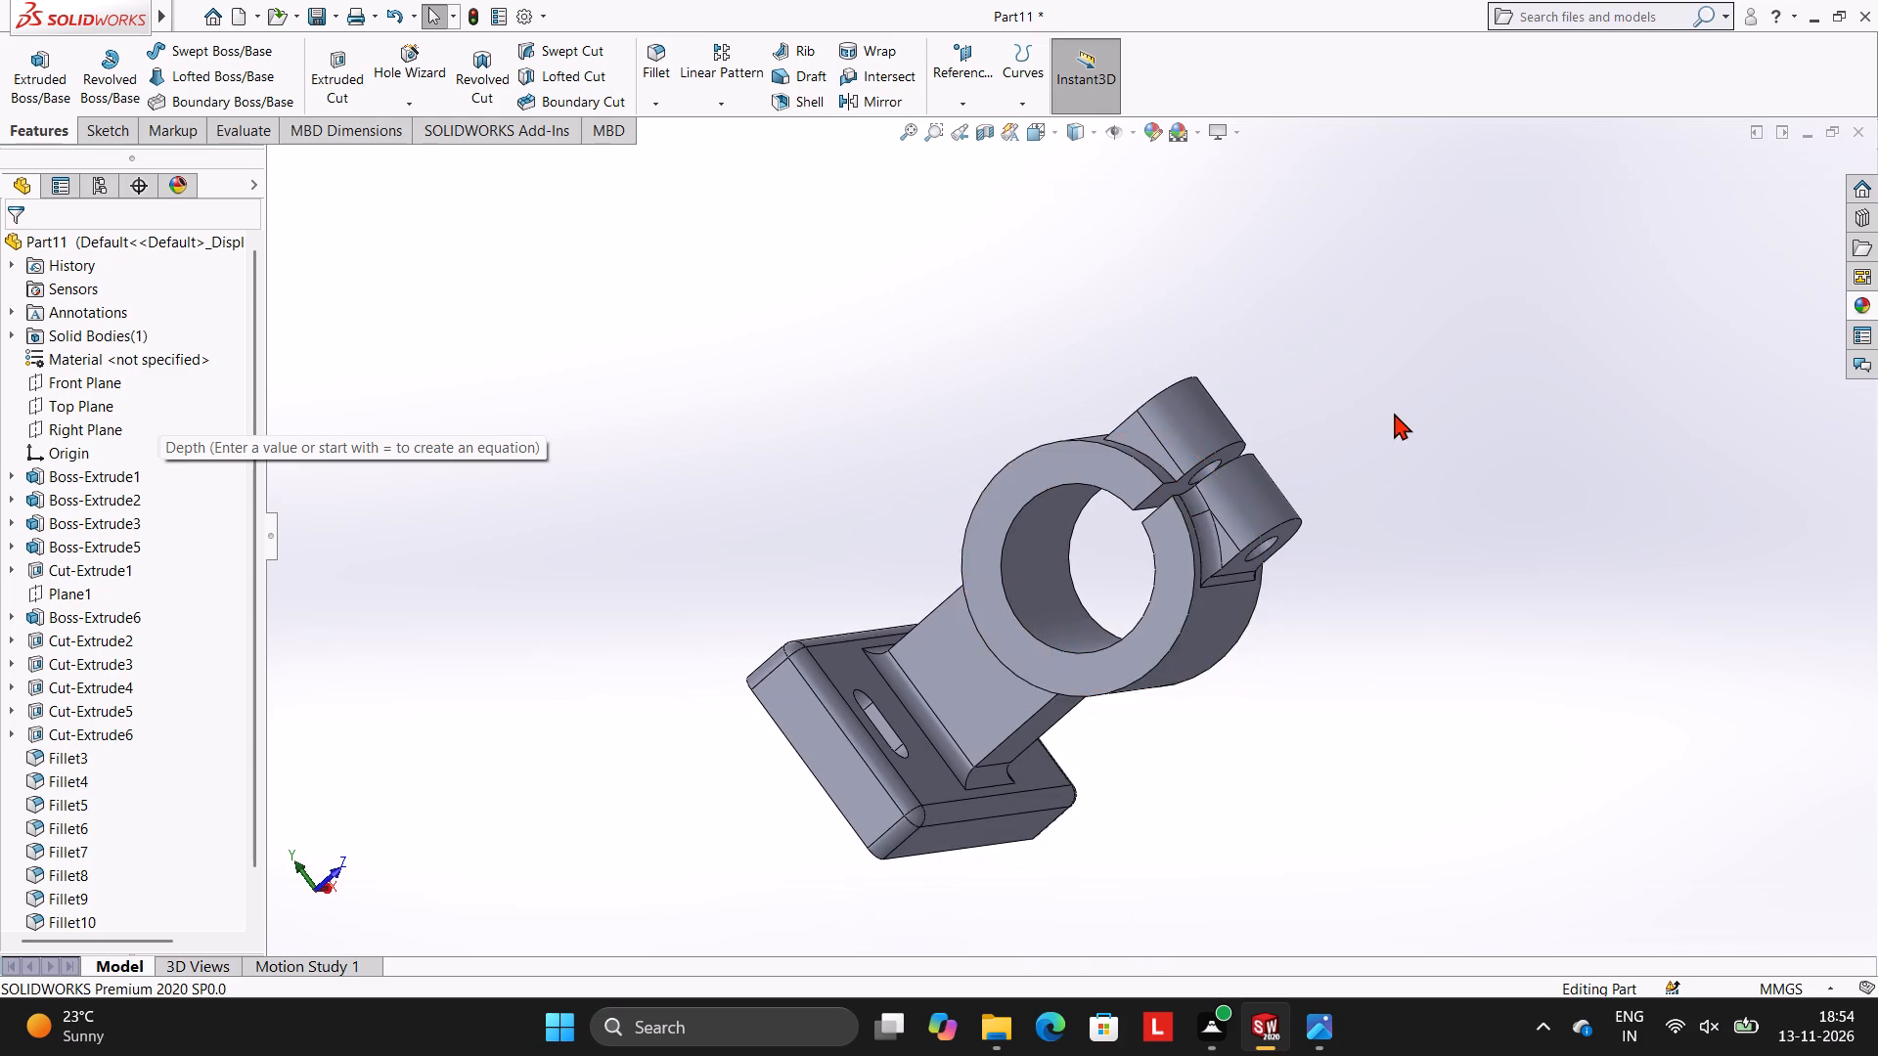
scroll(1394, 413, "up", 1)
middle_click_drag(1391, 390, 1329, 647)
scroll(1185, 537, "down", 4)
middle_click_drag(1333, 496, 1396, 430)
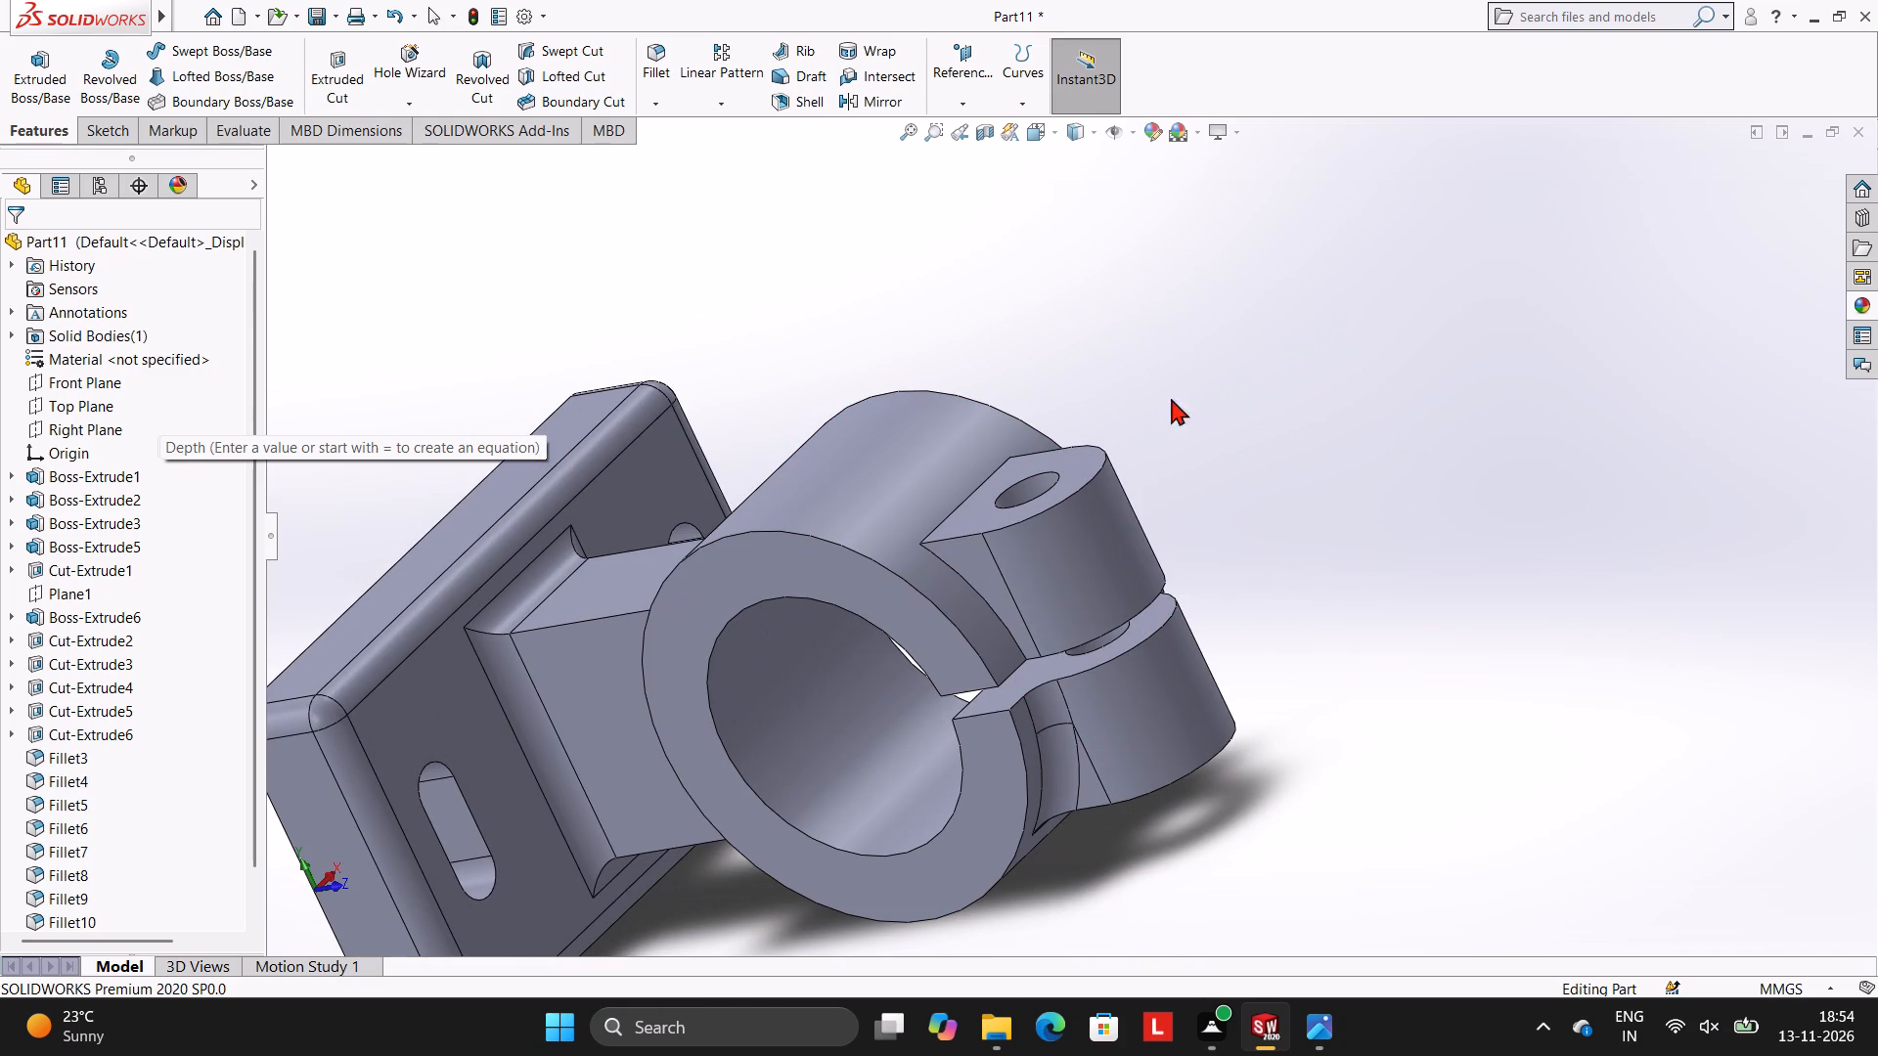
left_click(655, 100)
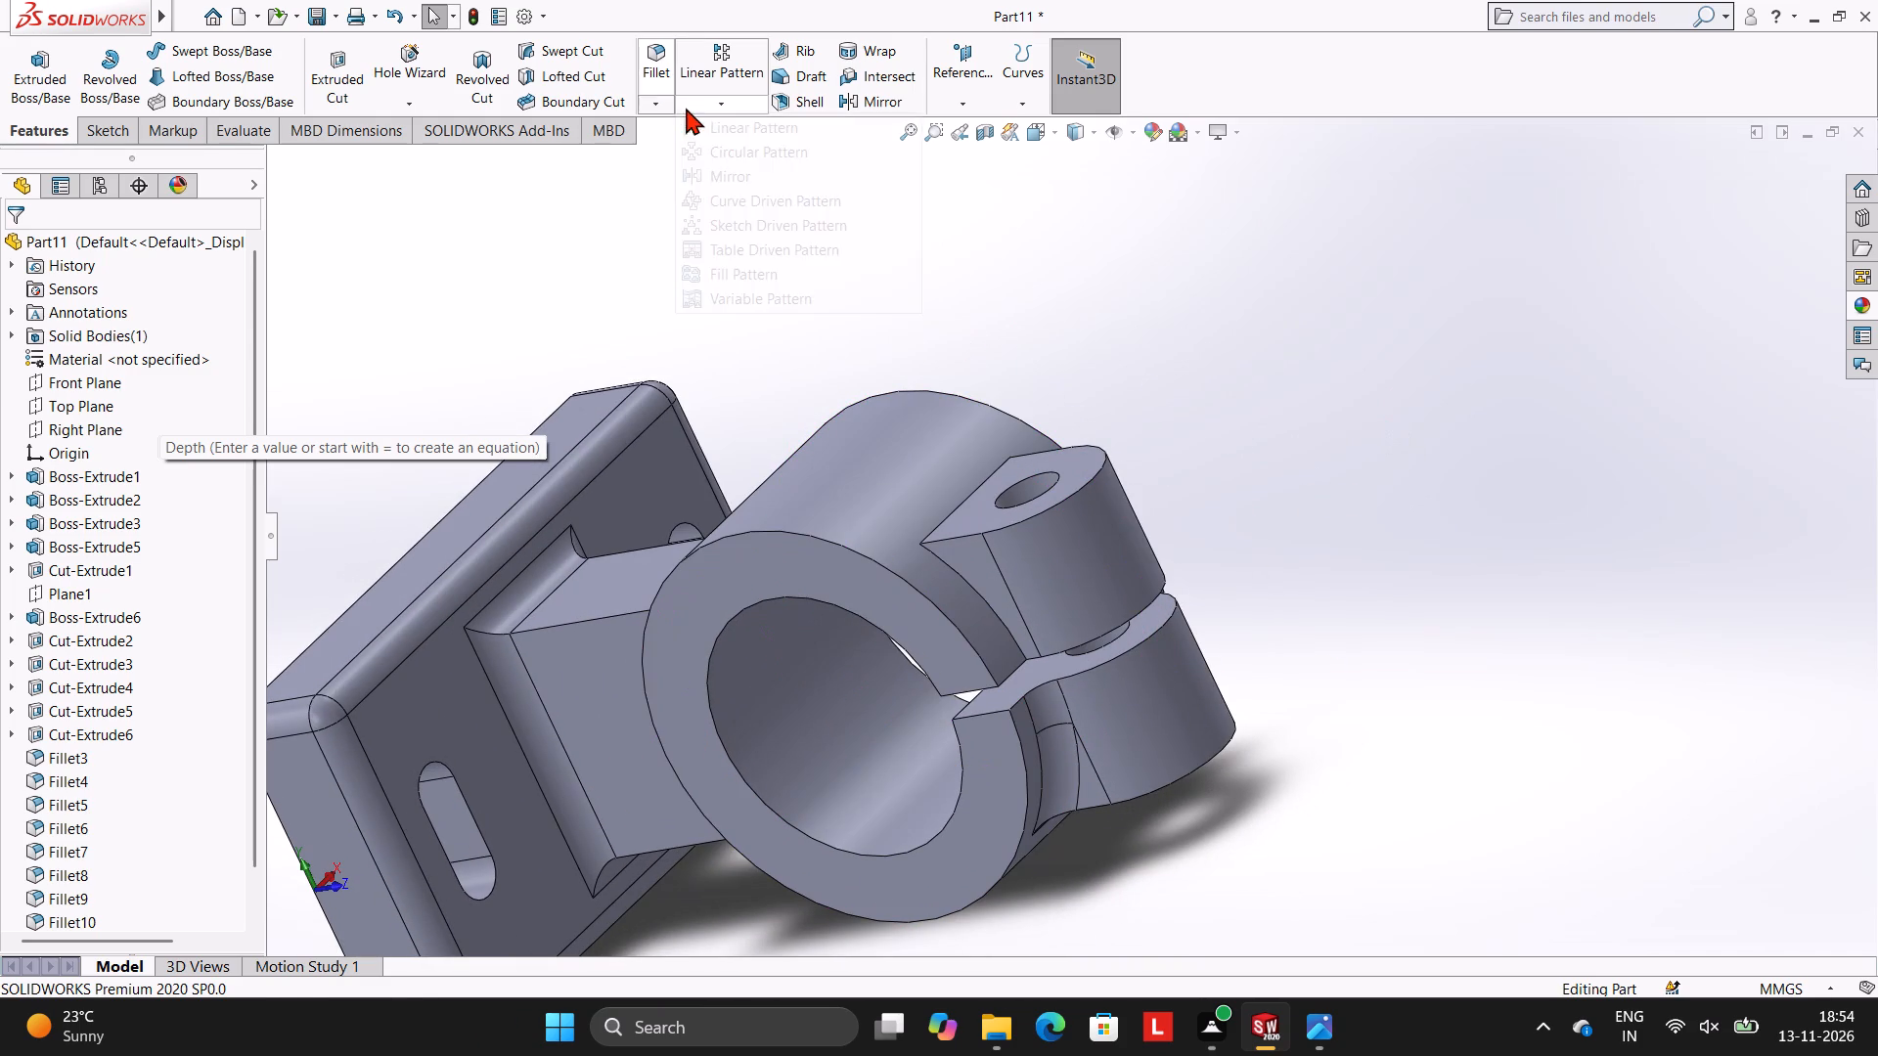
left_click(661, 97)
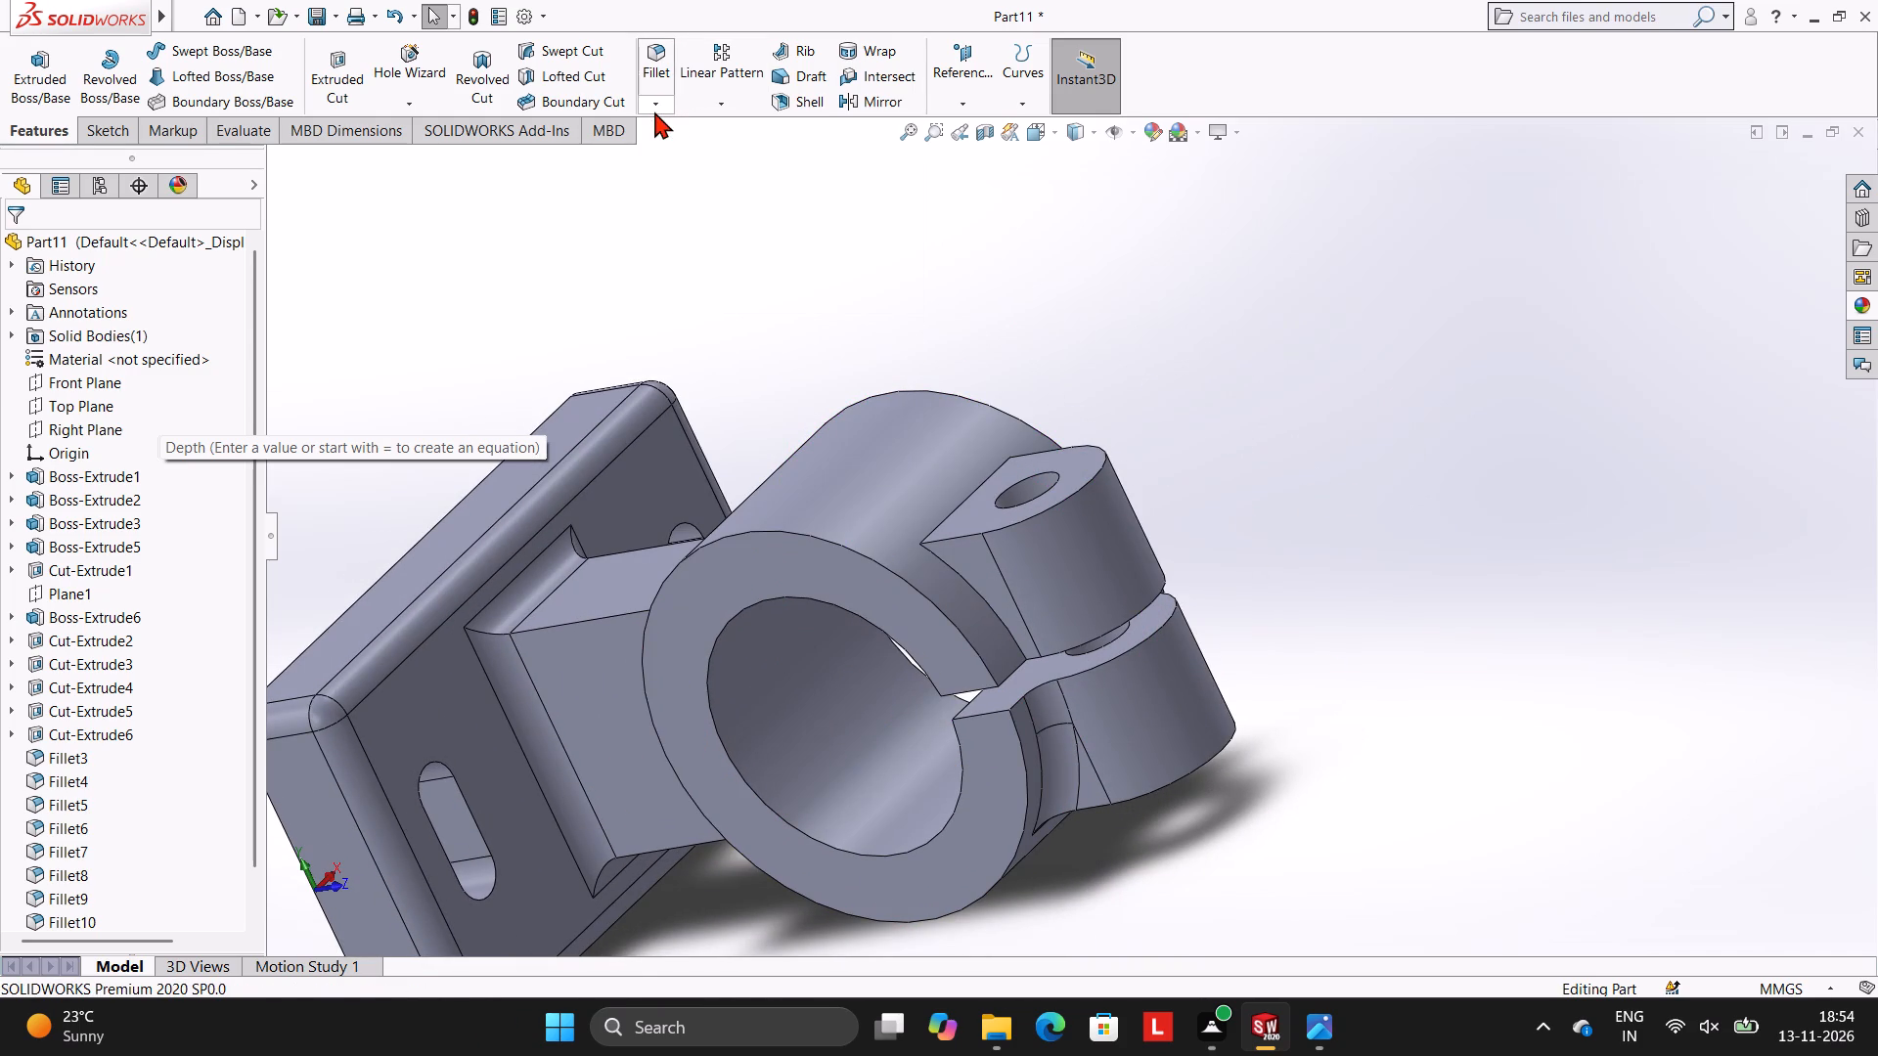
left_click(654, 111)
left_click(657, 130)
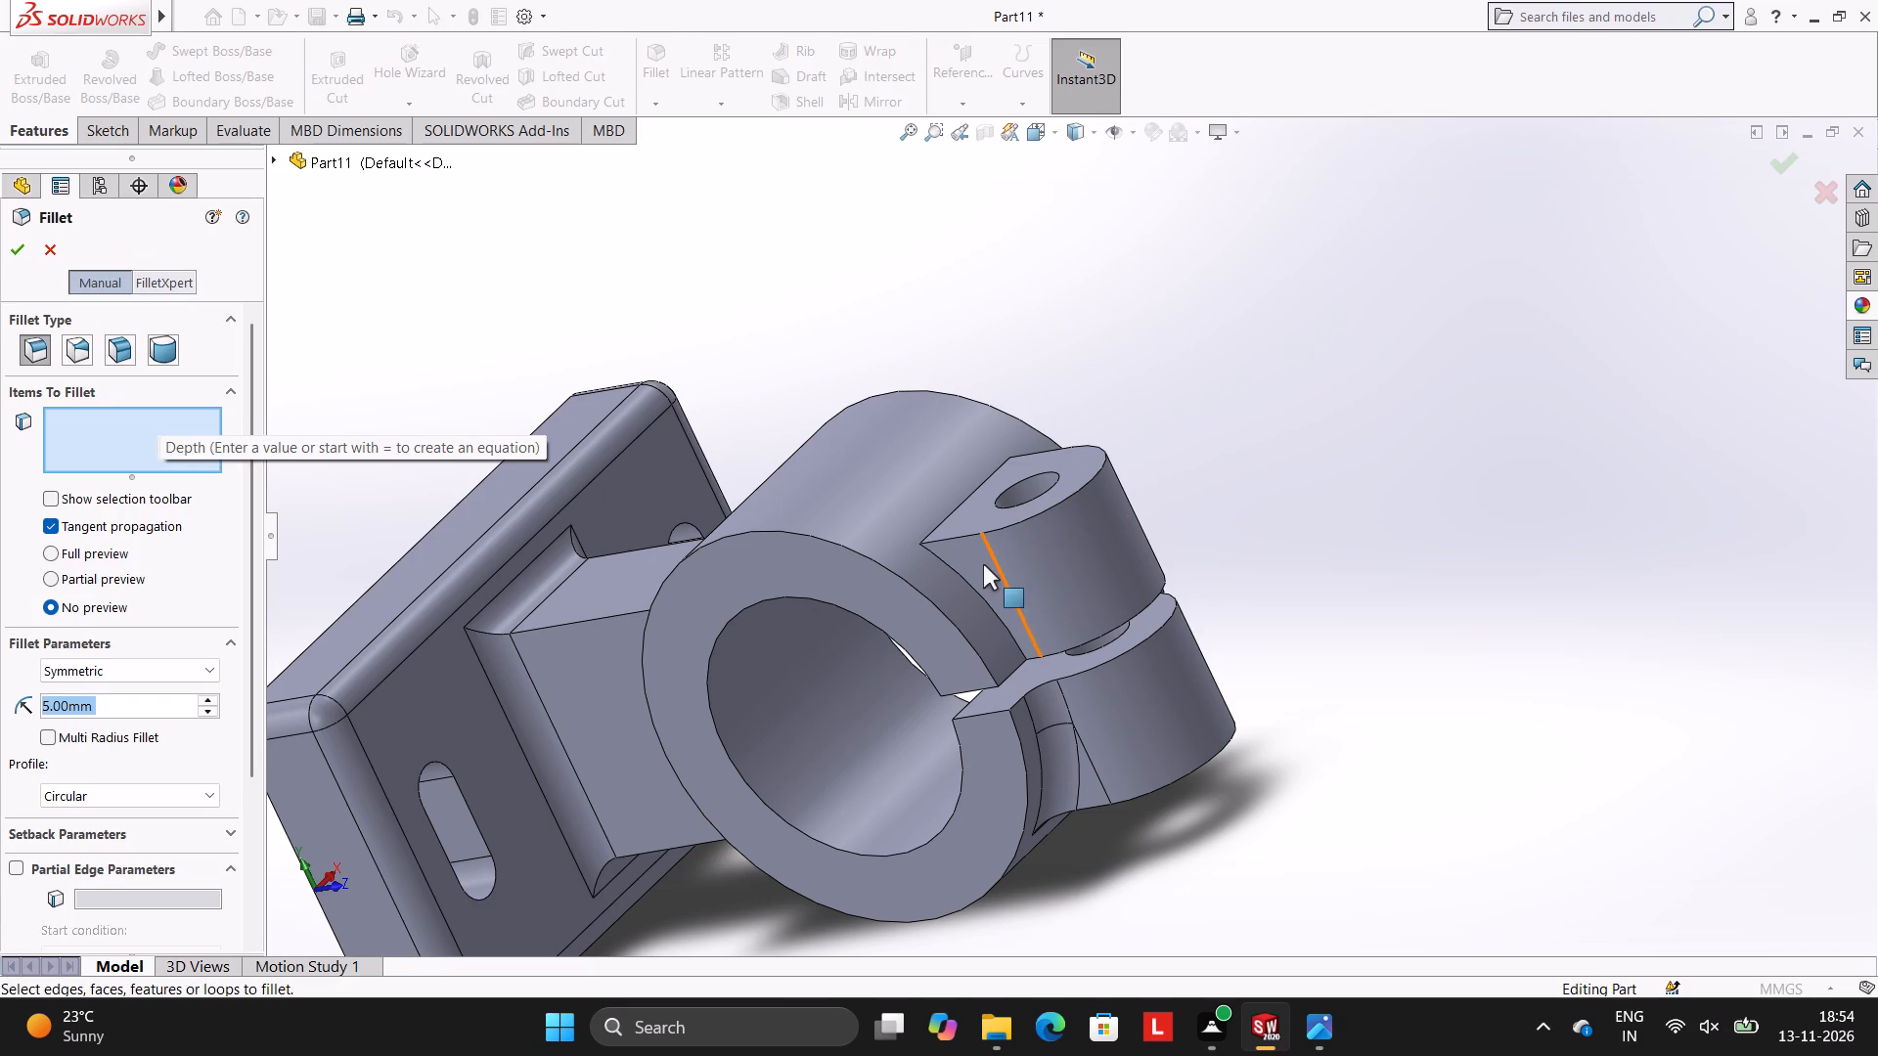
left_click(953, 570)
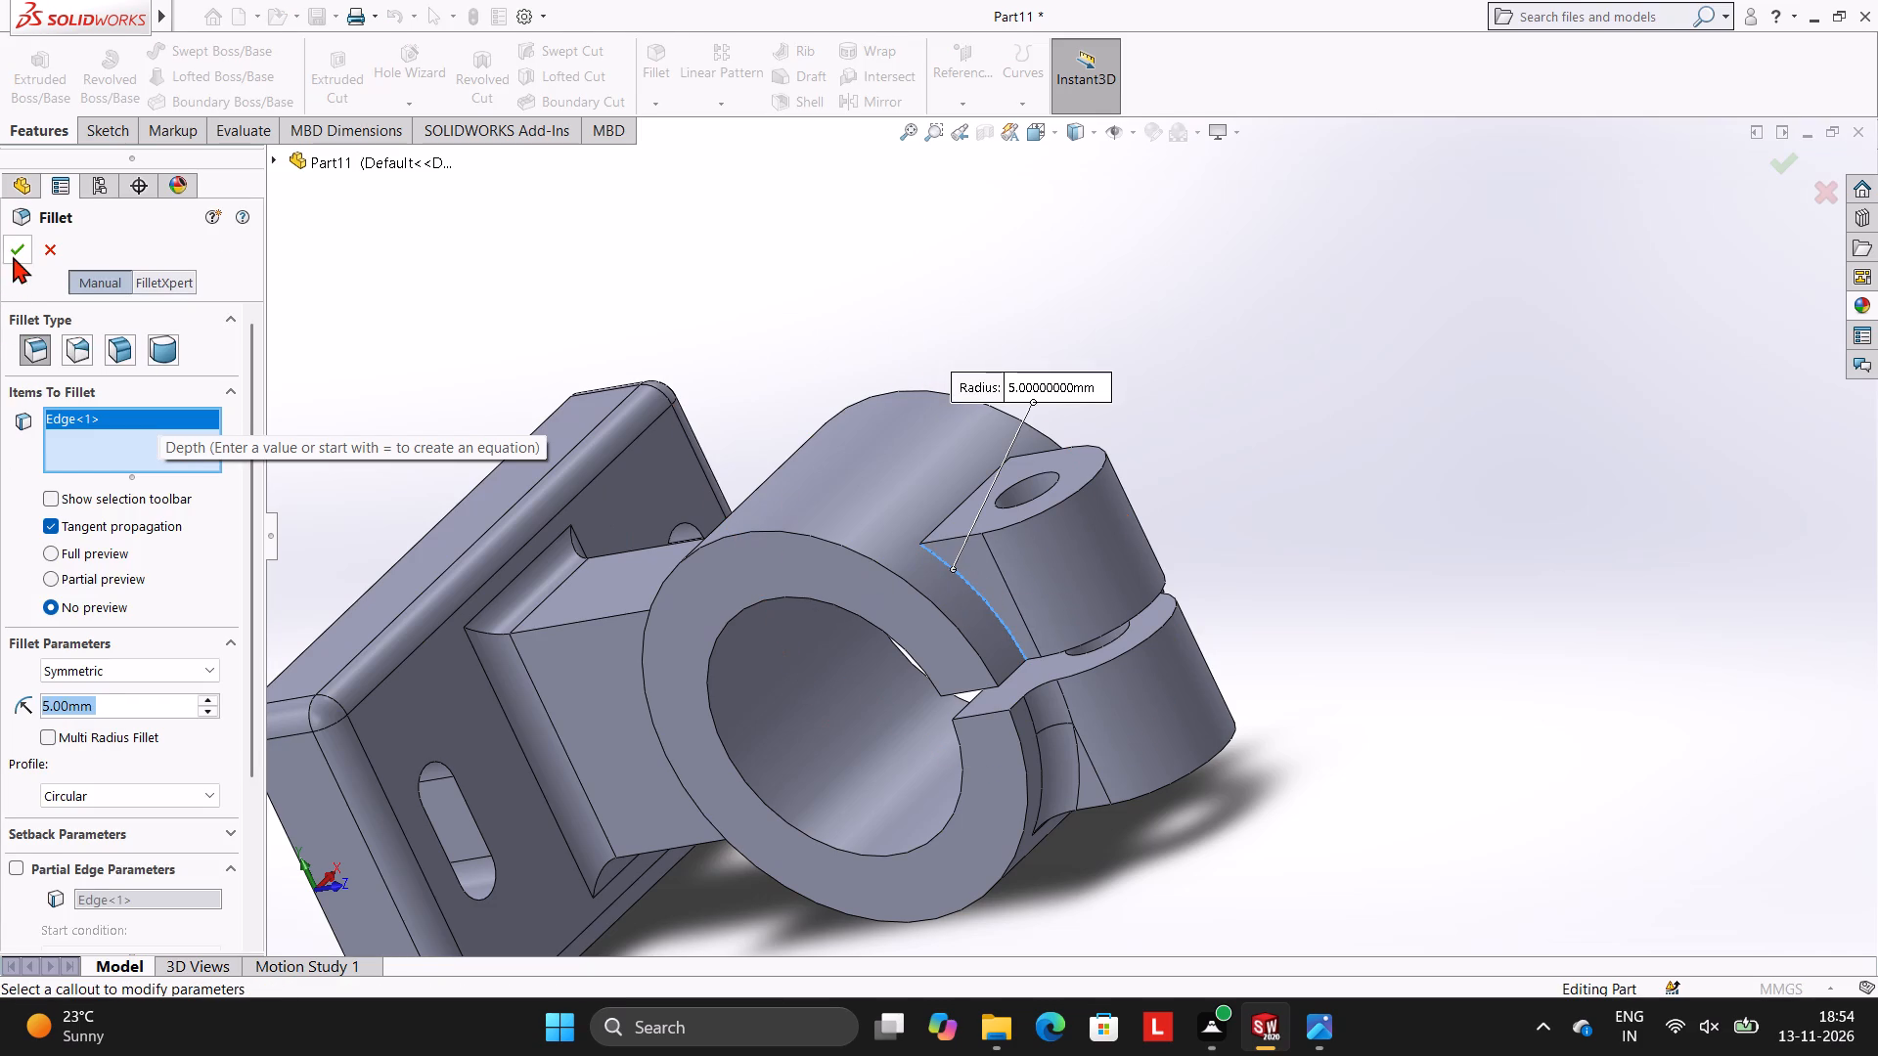
left_click(13, 256)
left_click(556, 294)
Add a 5 mm symmetric fillet where the flat outer face of the clamp block's upper half meets the boss.
scroll(1083, 456, "up", 2)
middle_click_drag(1222, 455, 1230, 485)
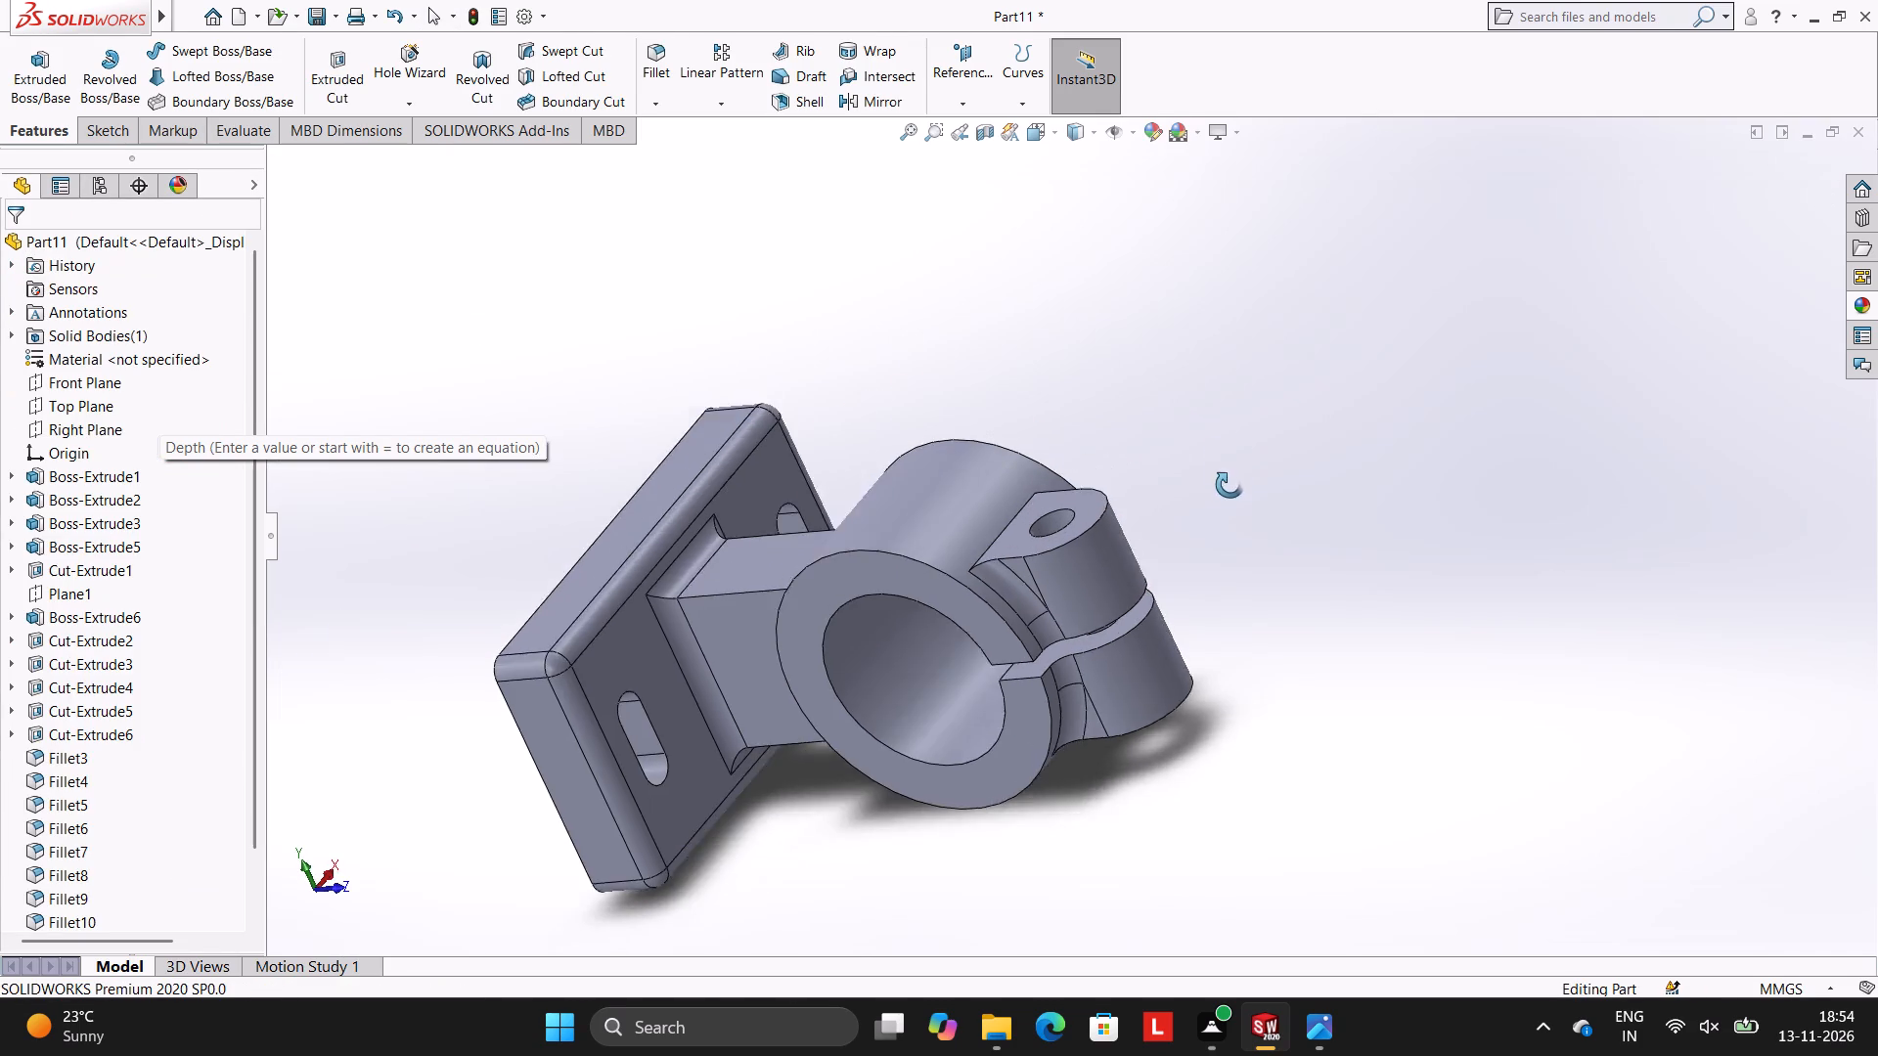
middle_click_drag(1230, 485, 1273, 580)
scroll(1131, 587, "down", 3)
left_click(654, 105)
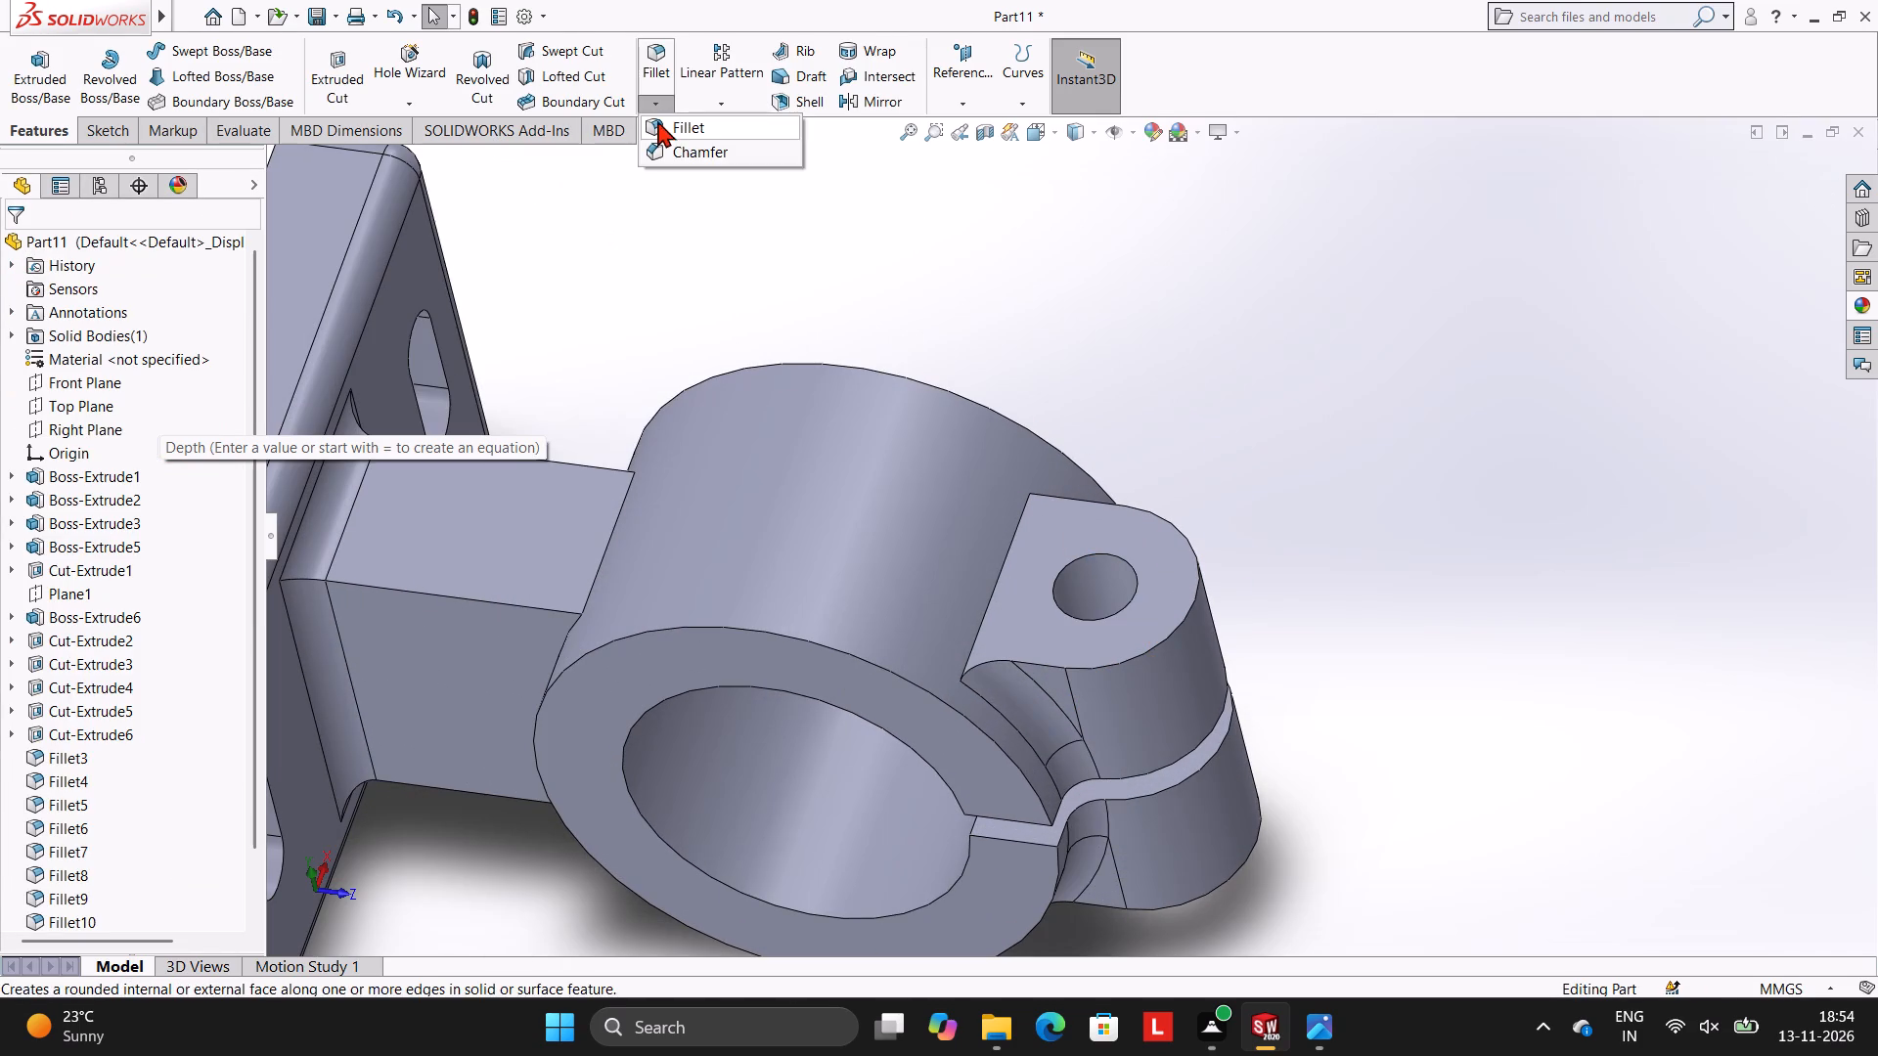
left_click(663, 128)
left_click(1001, 570)
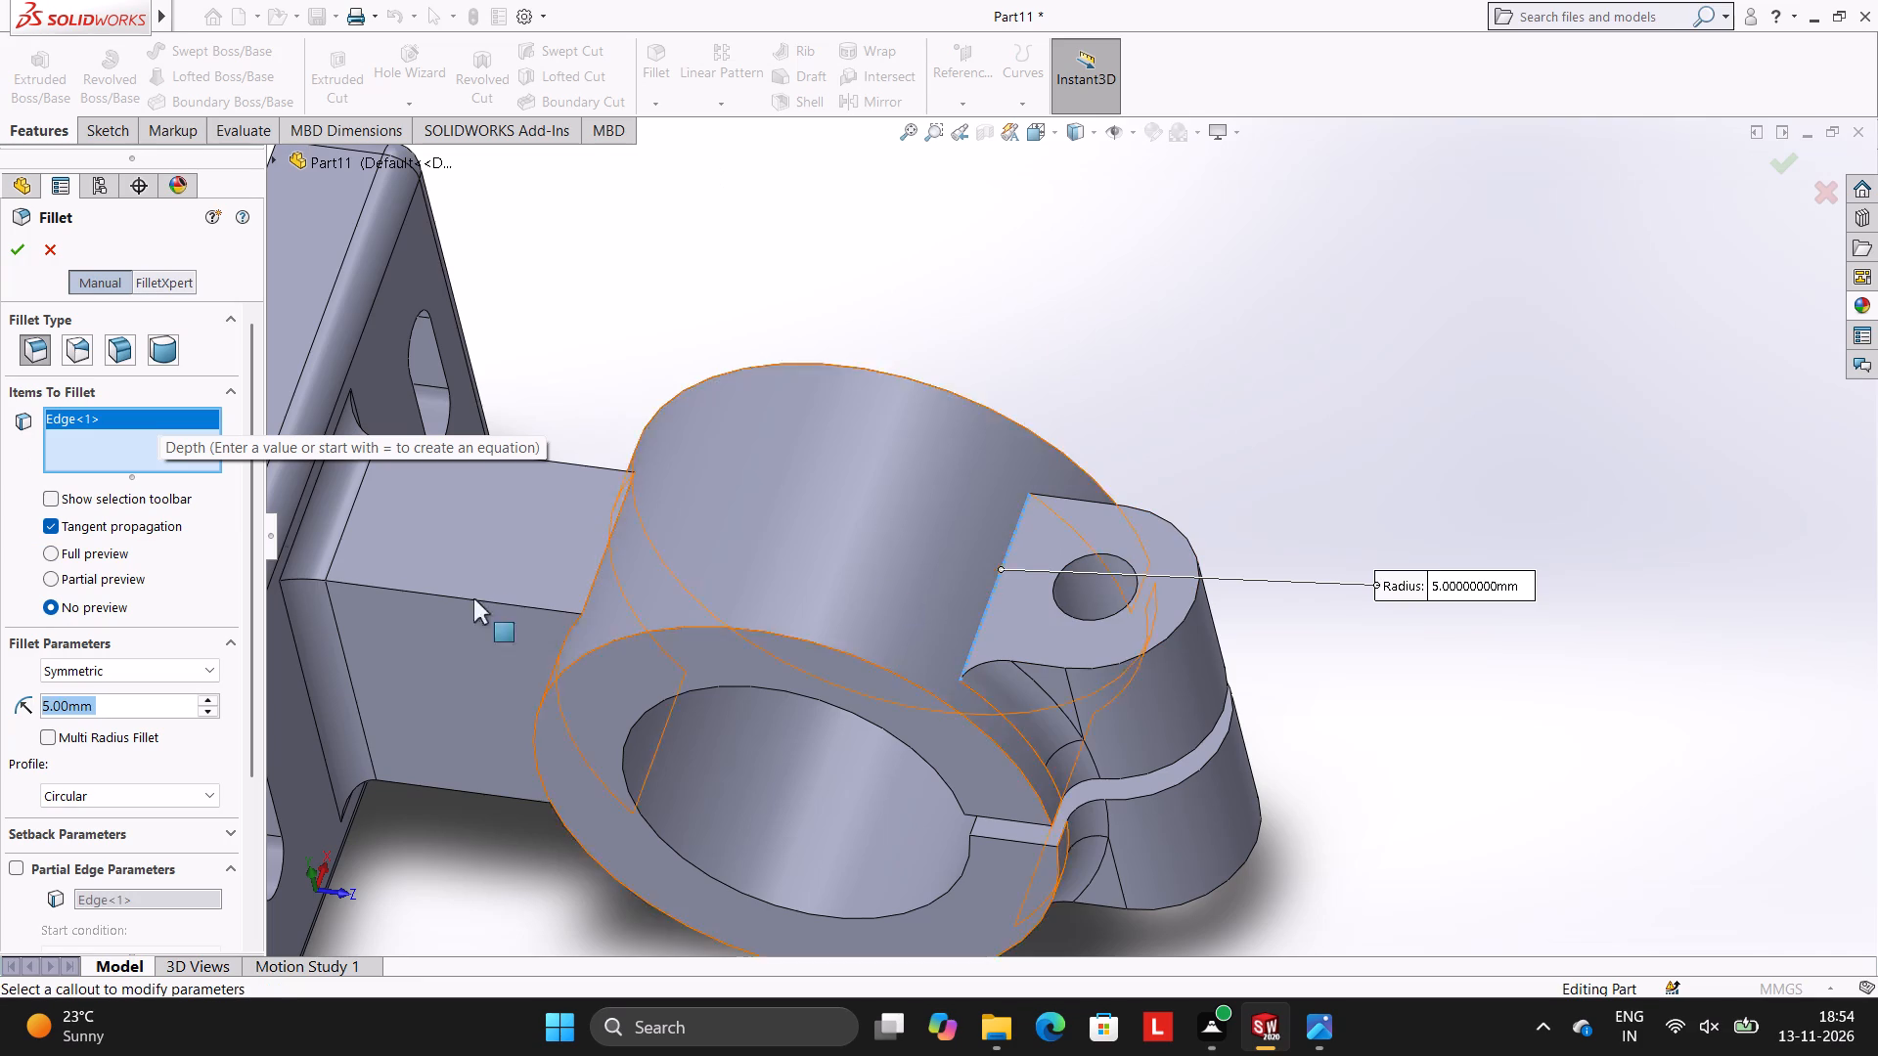
left_click(12, 254)
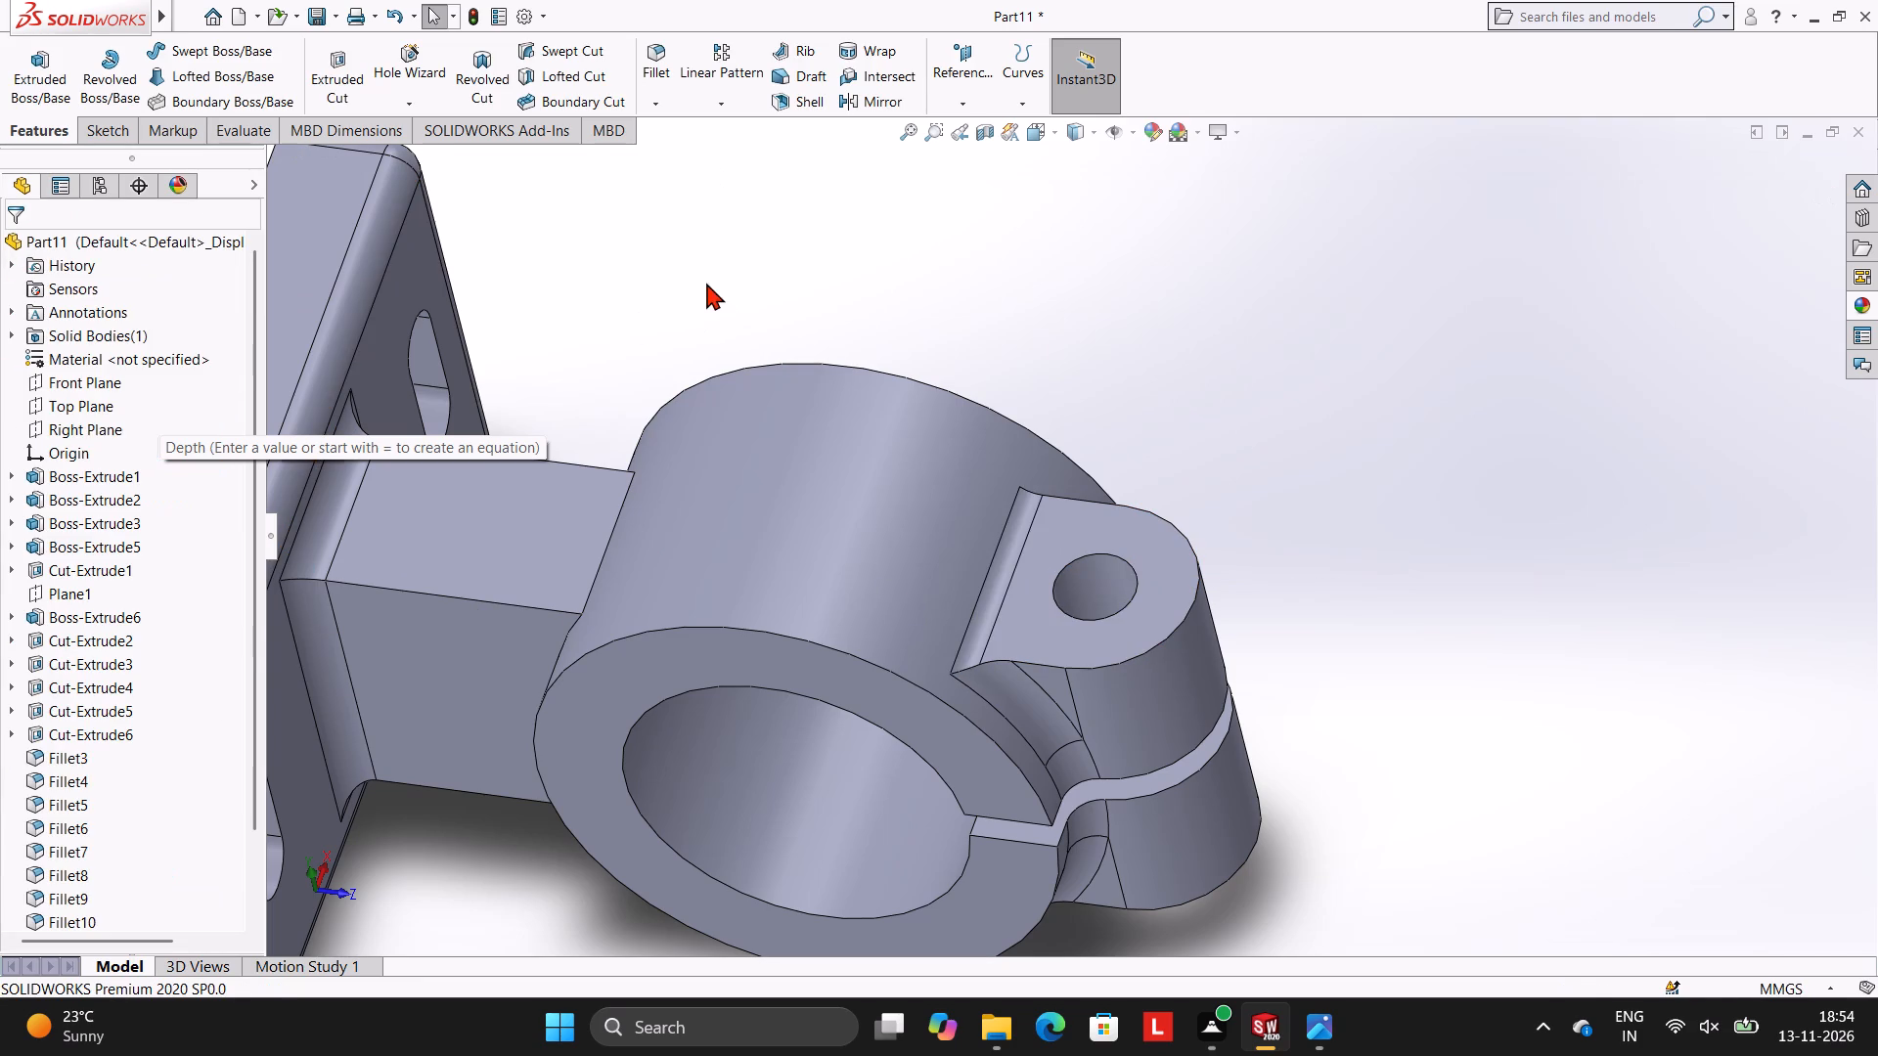
left_click(706, 283)
Add a 5 mm symmetric fillet along the positive-X side edge where the clamp block's upper half meets the boss.
middle_click_drag(1577, 452, 1516, 346)
scroll(1501, 478, "up", 3)
middle_click_drag(1587, 510, 1496, 388)
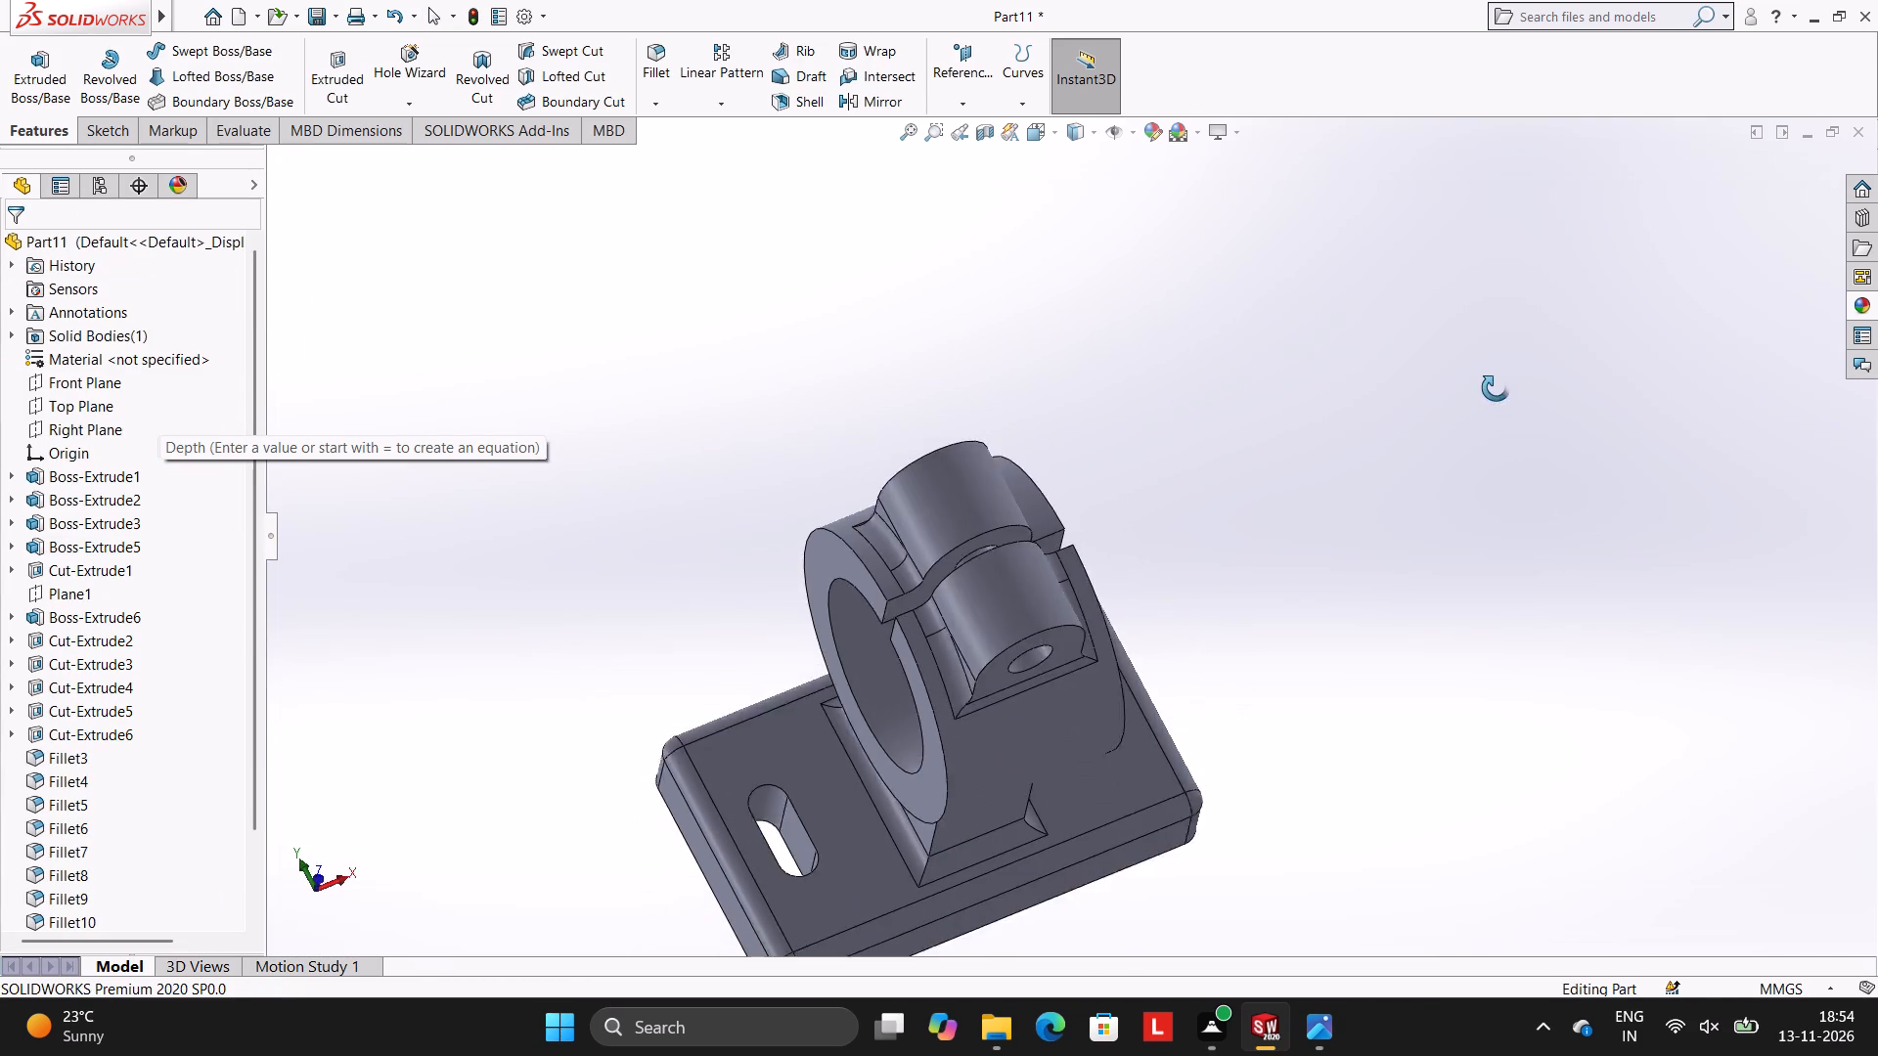
middle_click_drag(1496, 388, 1396, 596)
scroll(943, 532, "down", 2)
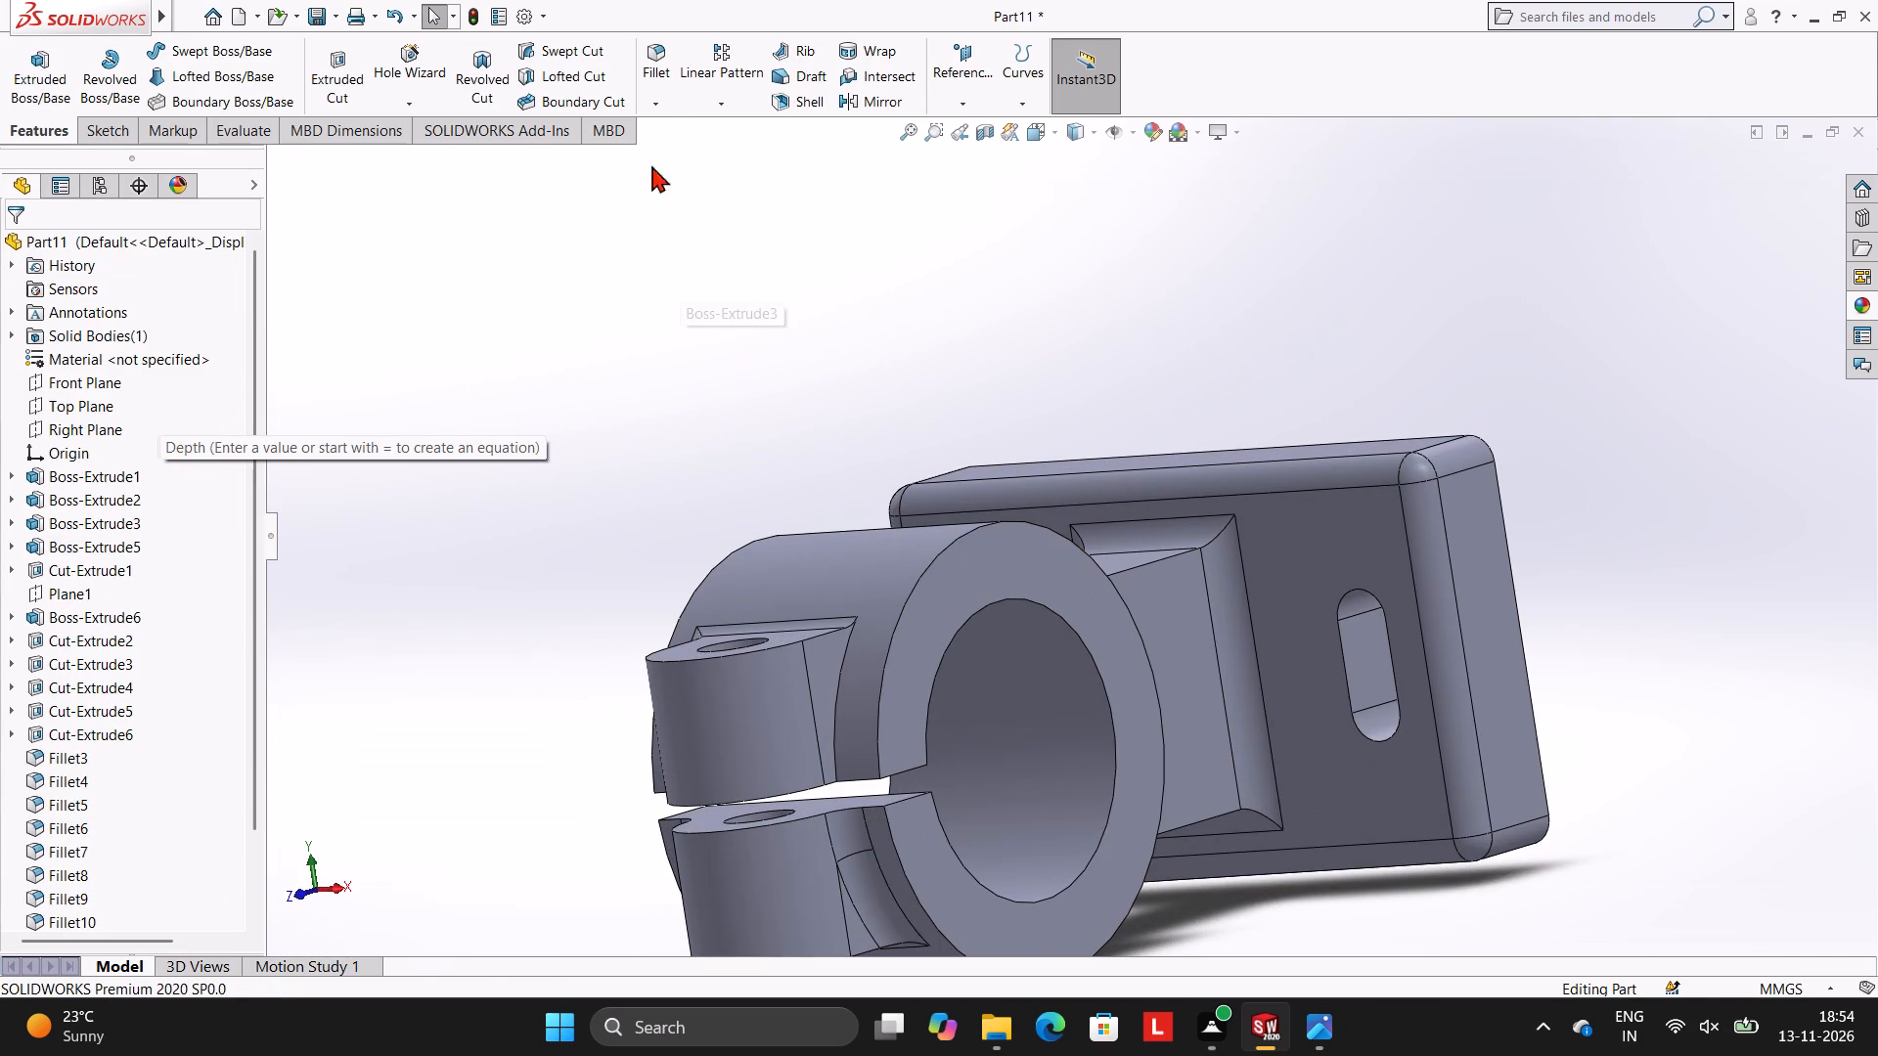
left_click(659, 101)
left_click(660, 123)
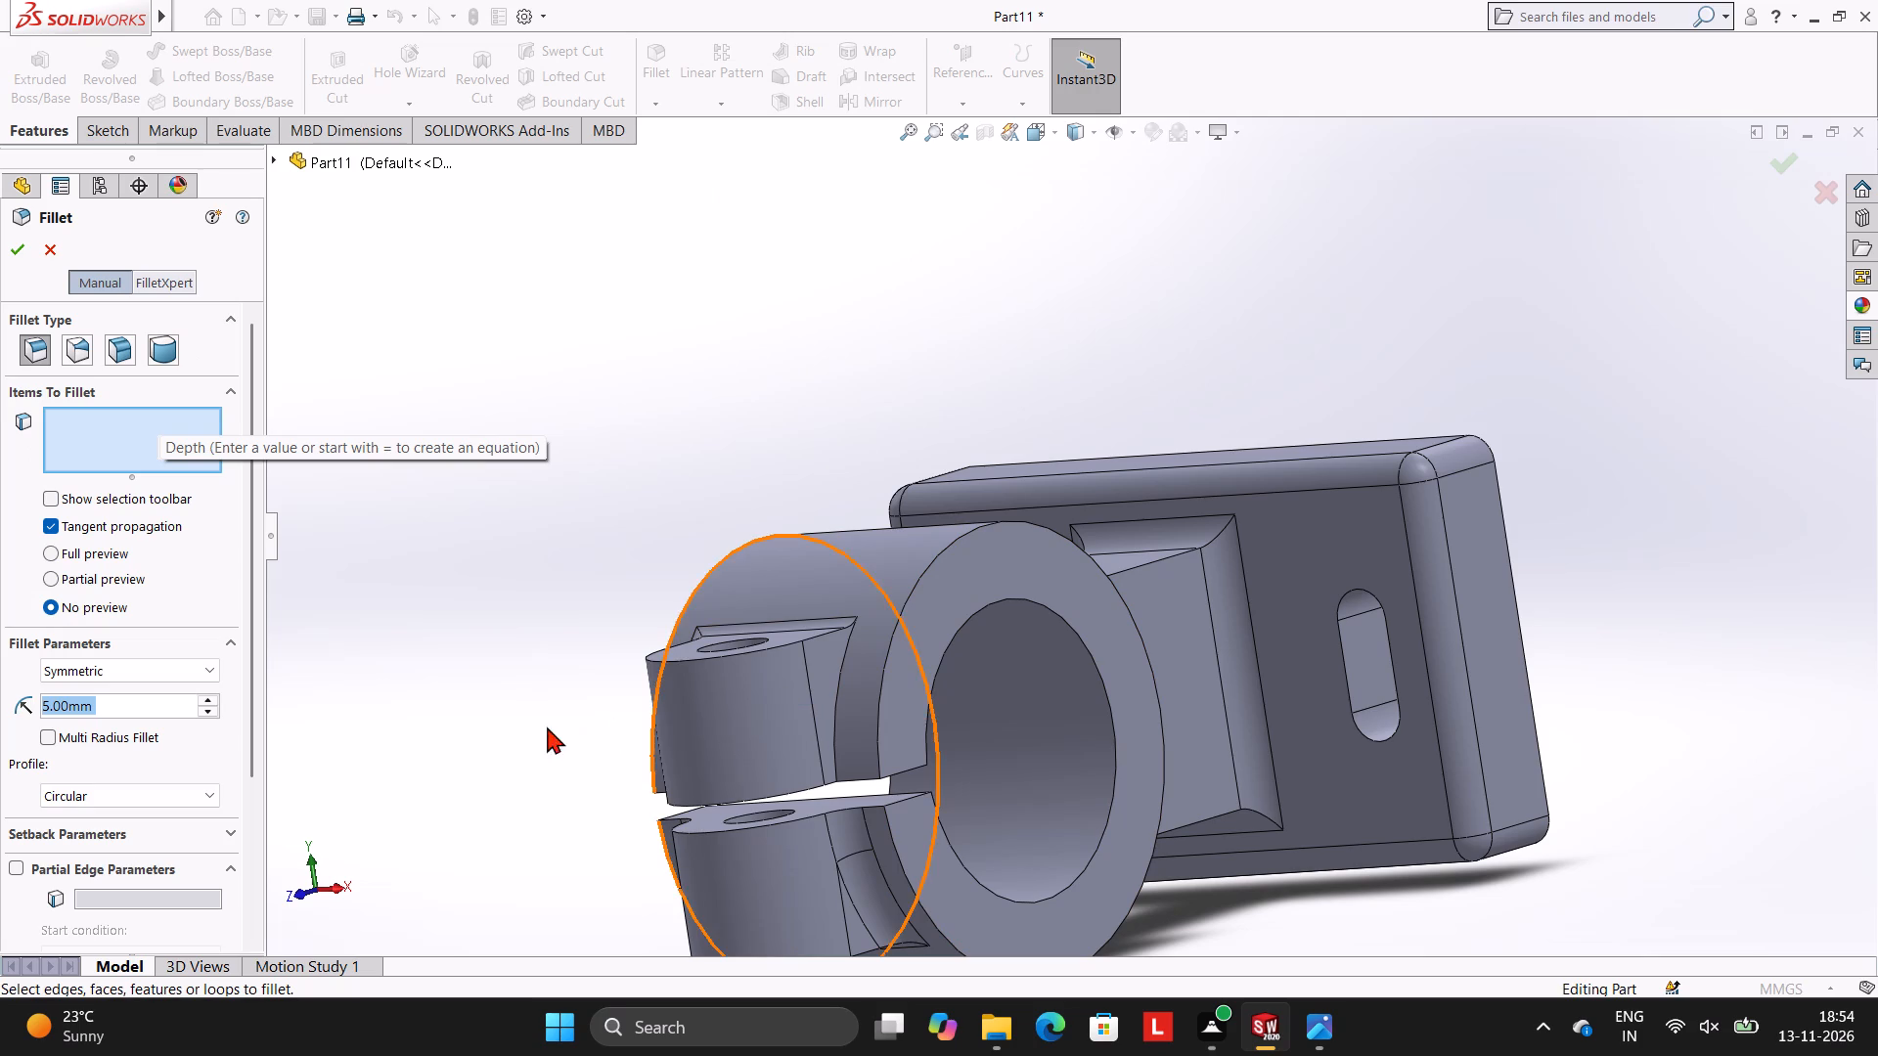
left_click(838, 686)
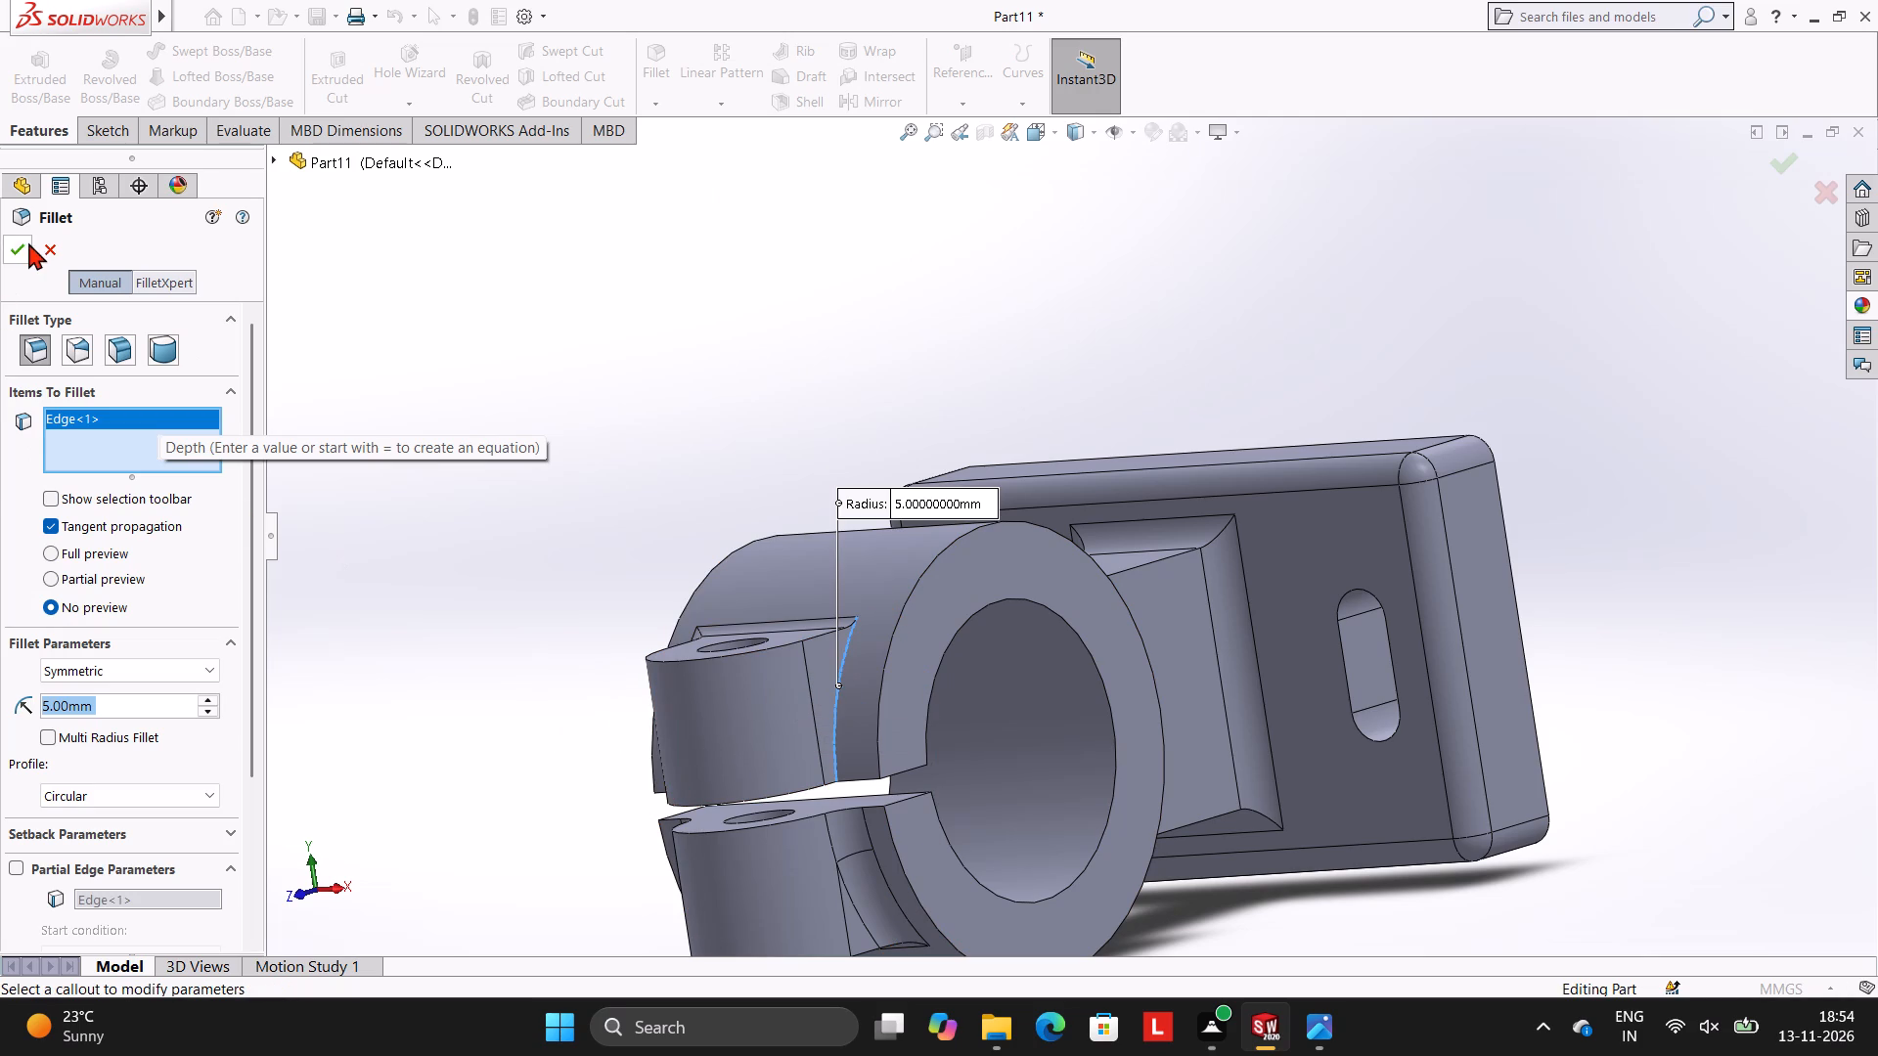
left_click(16, 244)
left_click(580, 303)
Inspect the filleted bracket from several angles, checking the clamp block, boss and base.
middle_click_drag(1099, 583, 1185, 404)
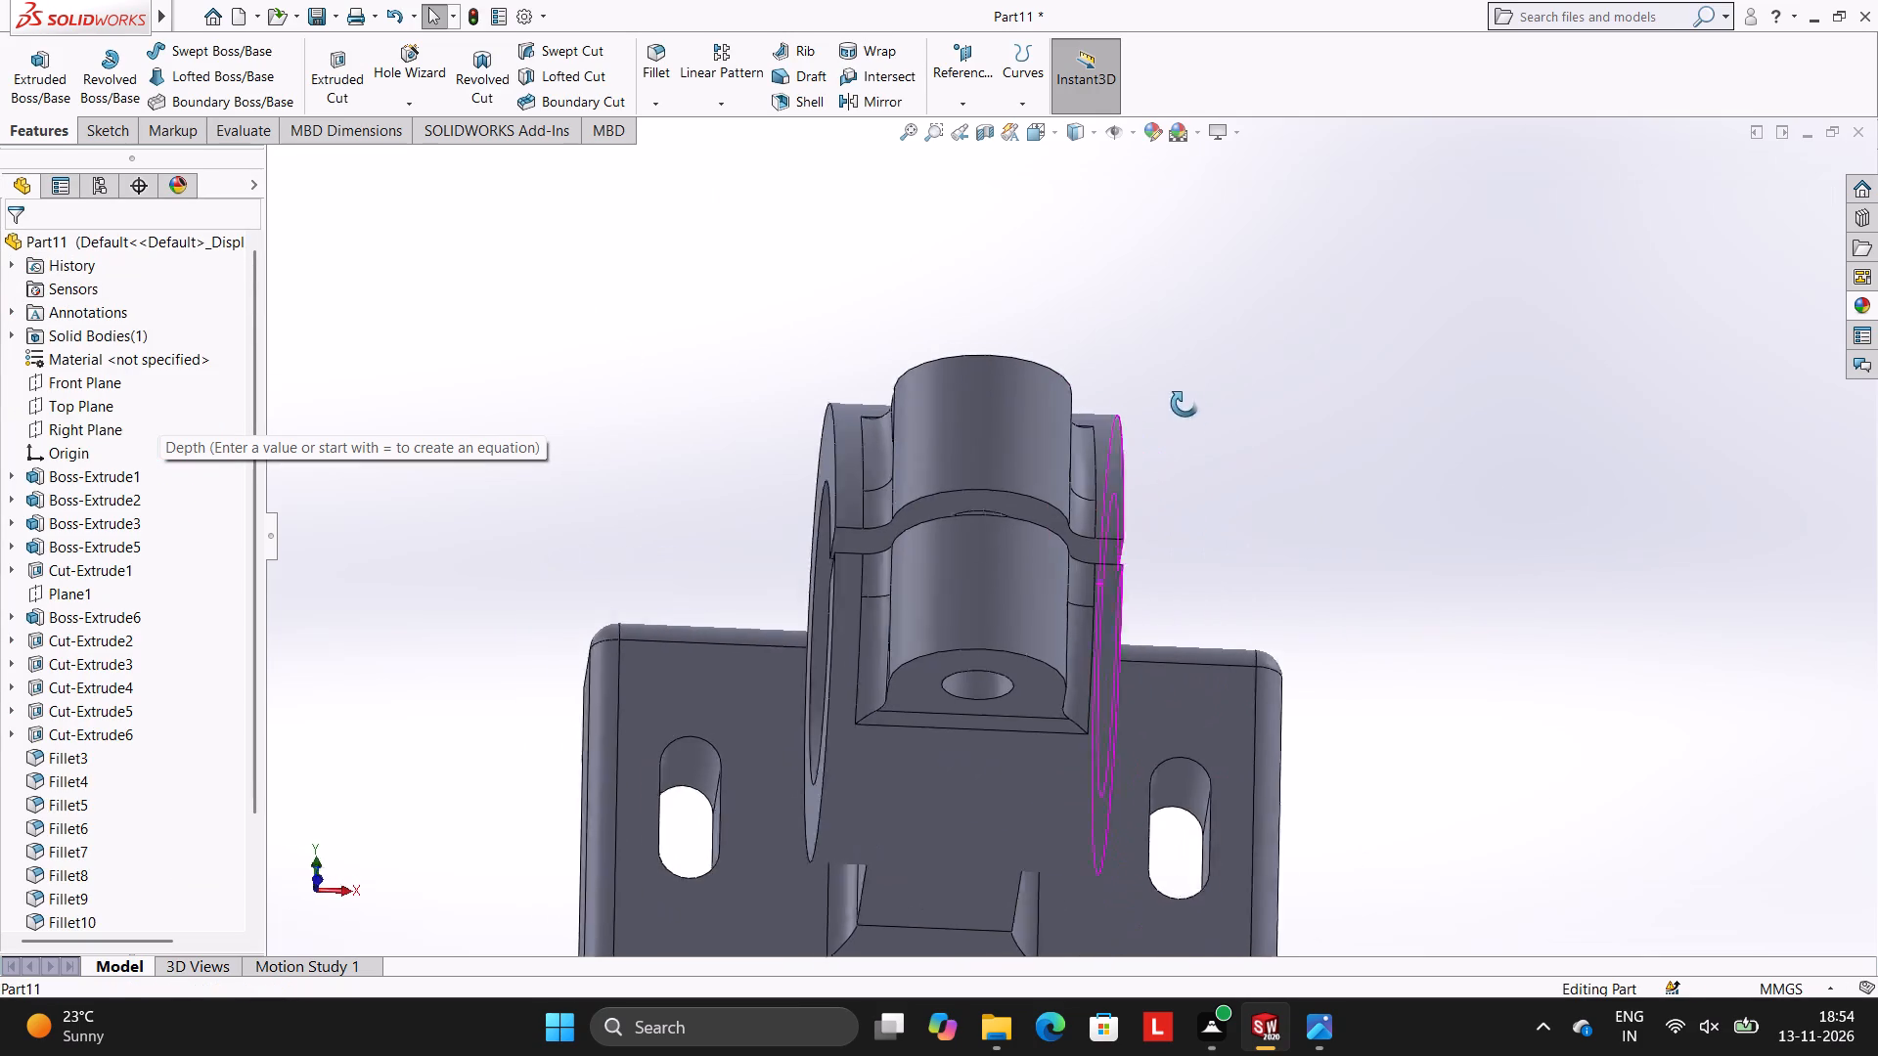
middle_click_drag(1185, 404, 1185, 402)
middle_click_drag(1307, 526, 1345, 425)
scroll(1344, 425, "up", 3)
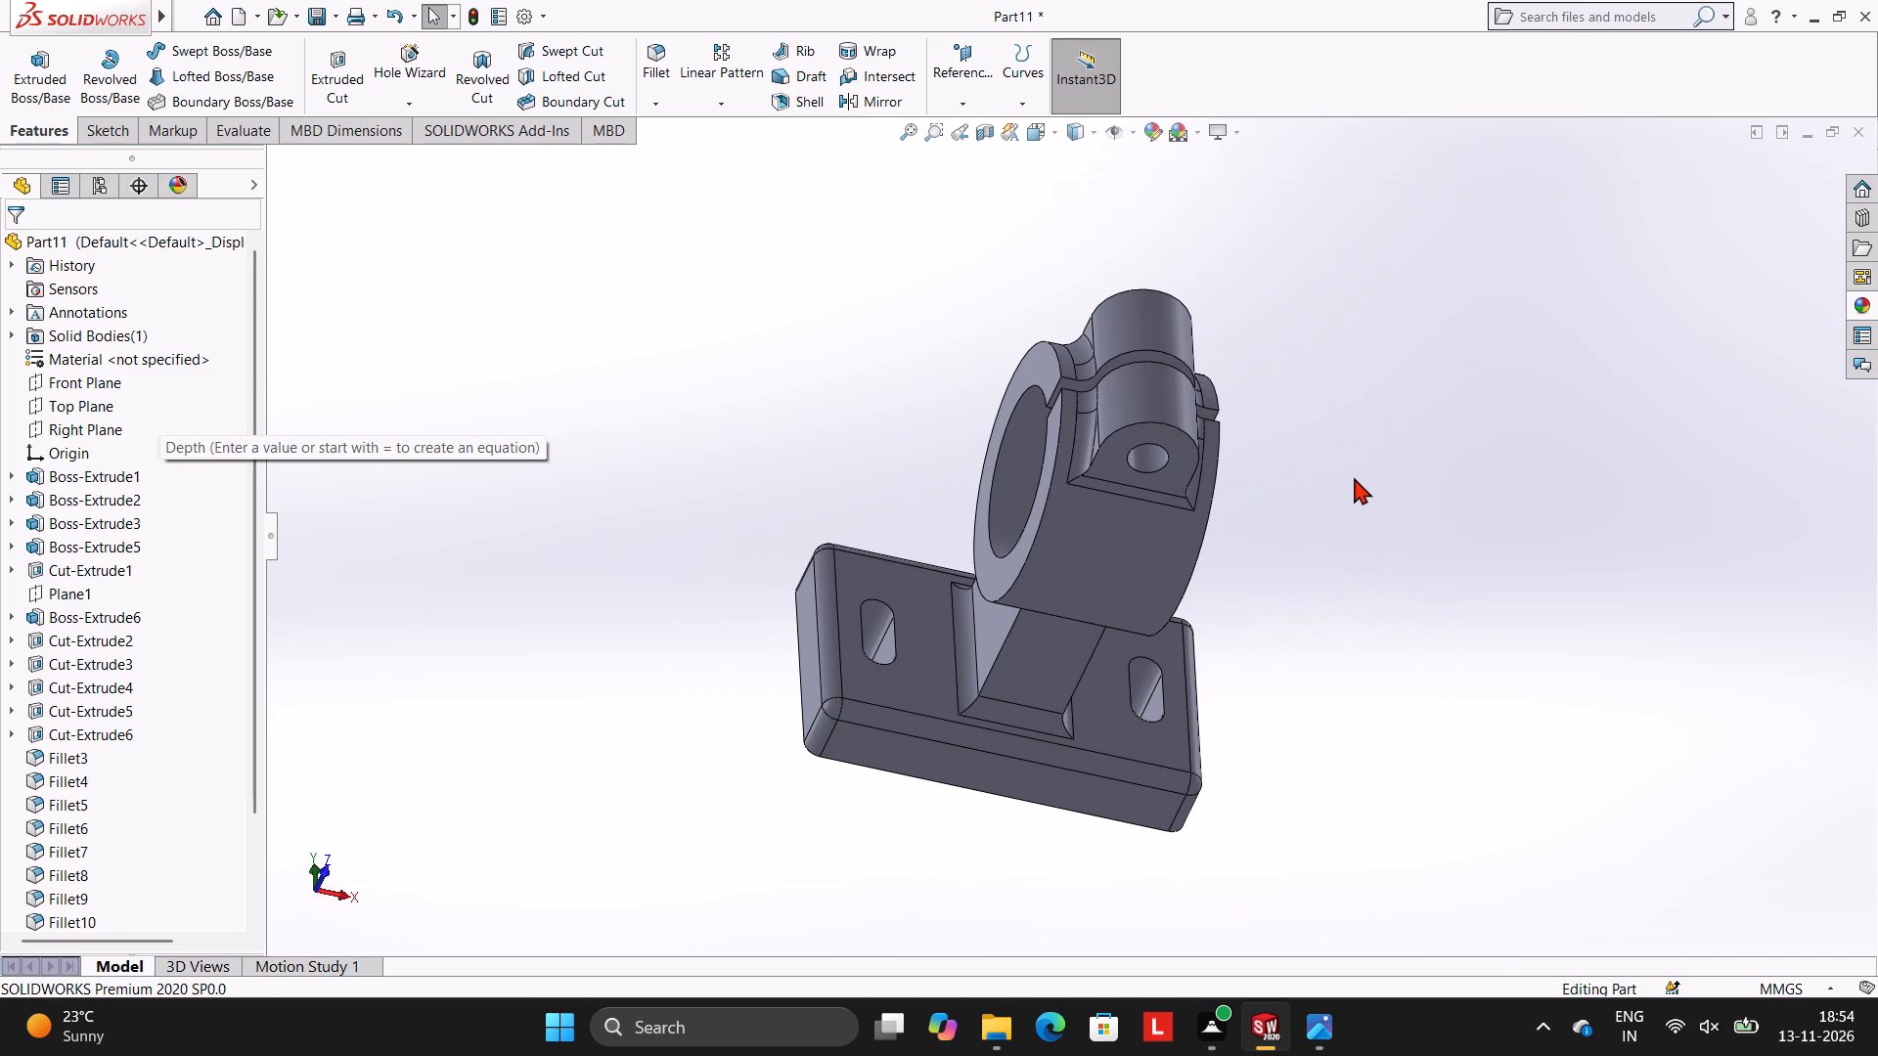
scroll(1343, 484, "down", 2)
middle_click_drag(1425, 406, 1513, 463)
middle_click_drag(1533, 463, 1563, 474)
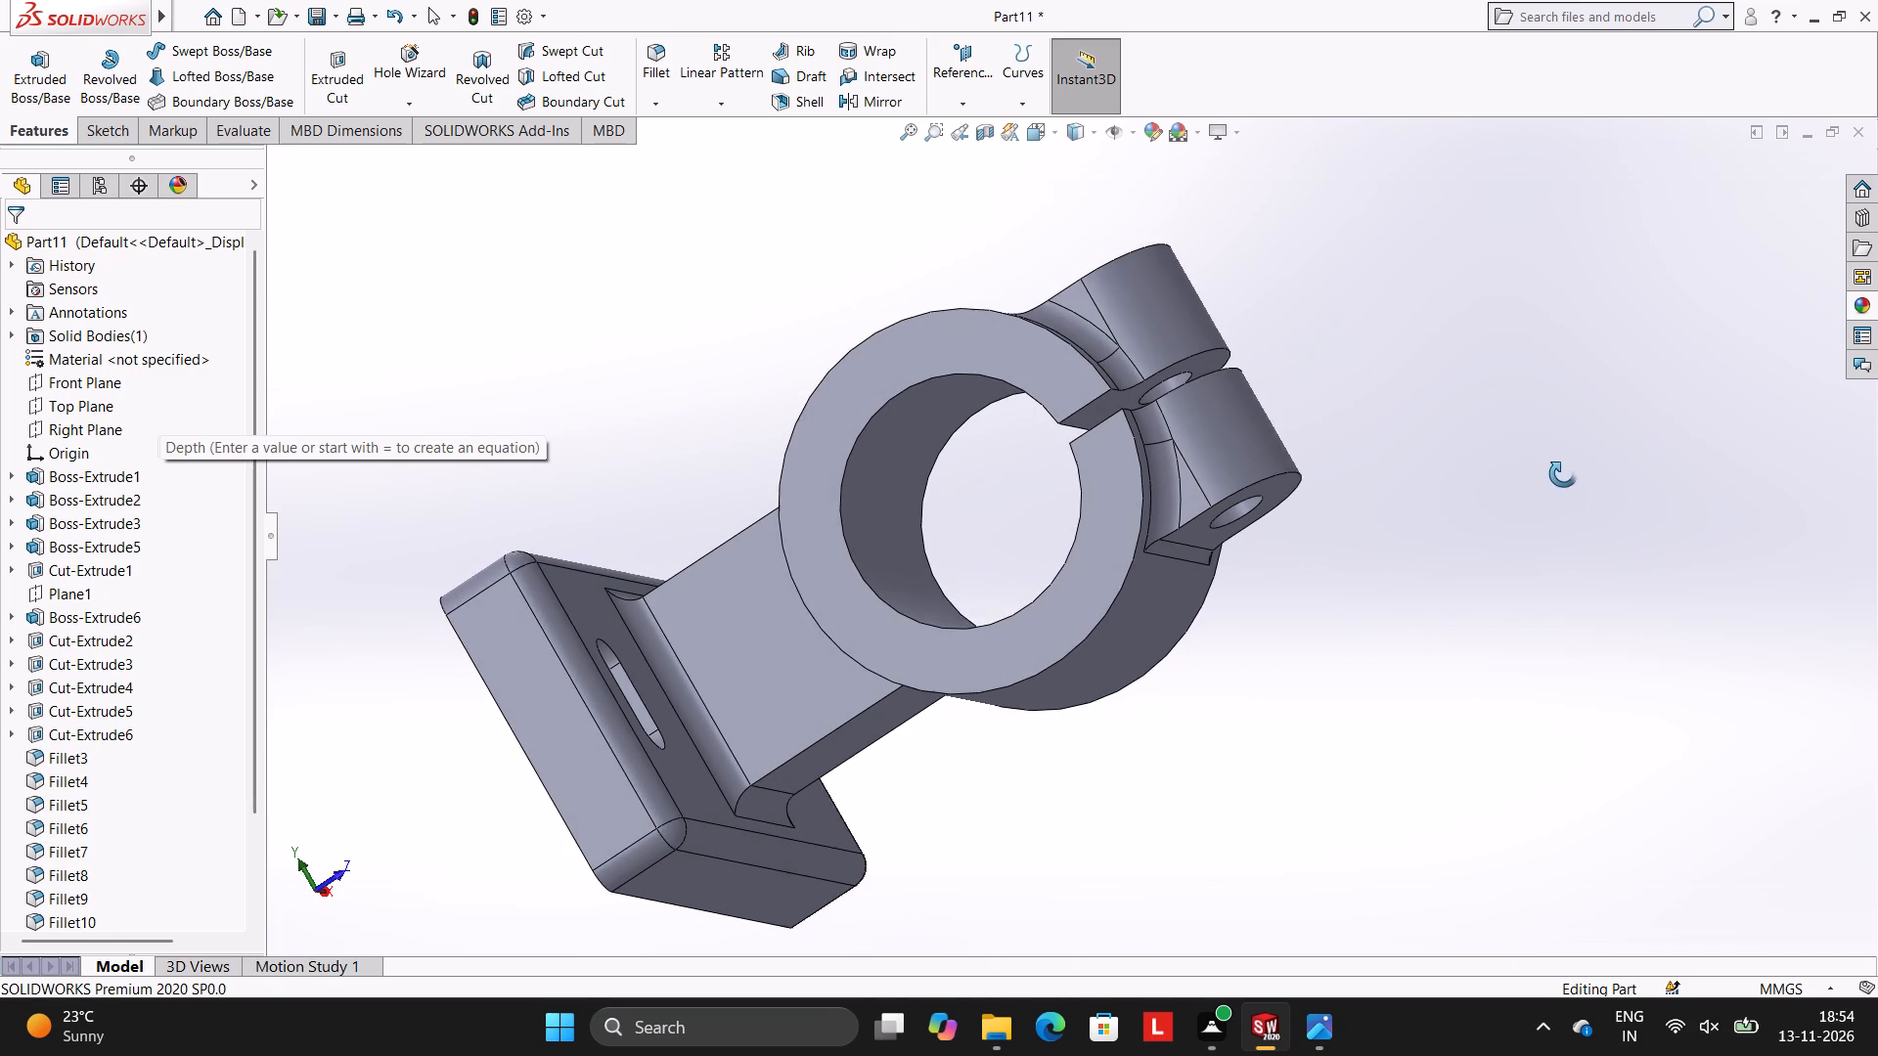
middle_click_drag(1563, 474, 1564, 474)
middle_click(1375, 412)
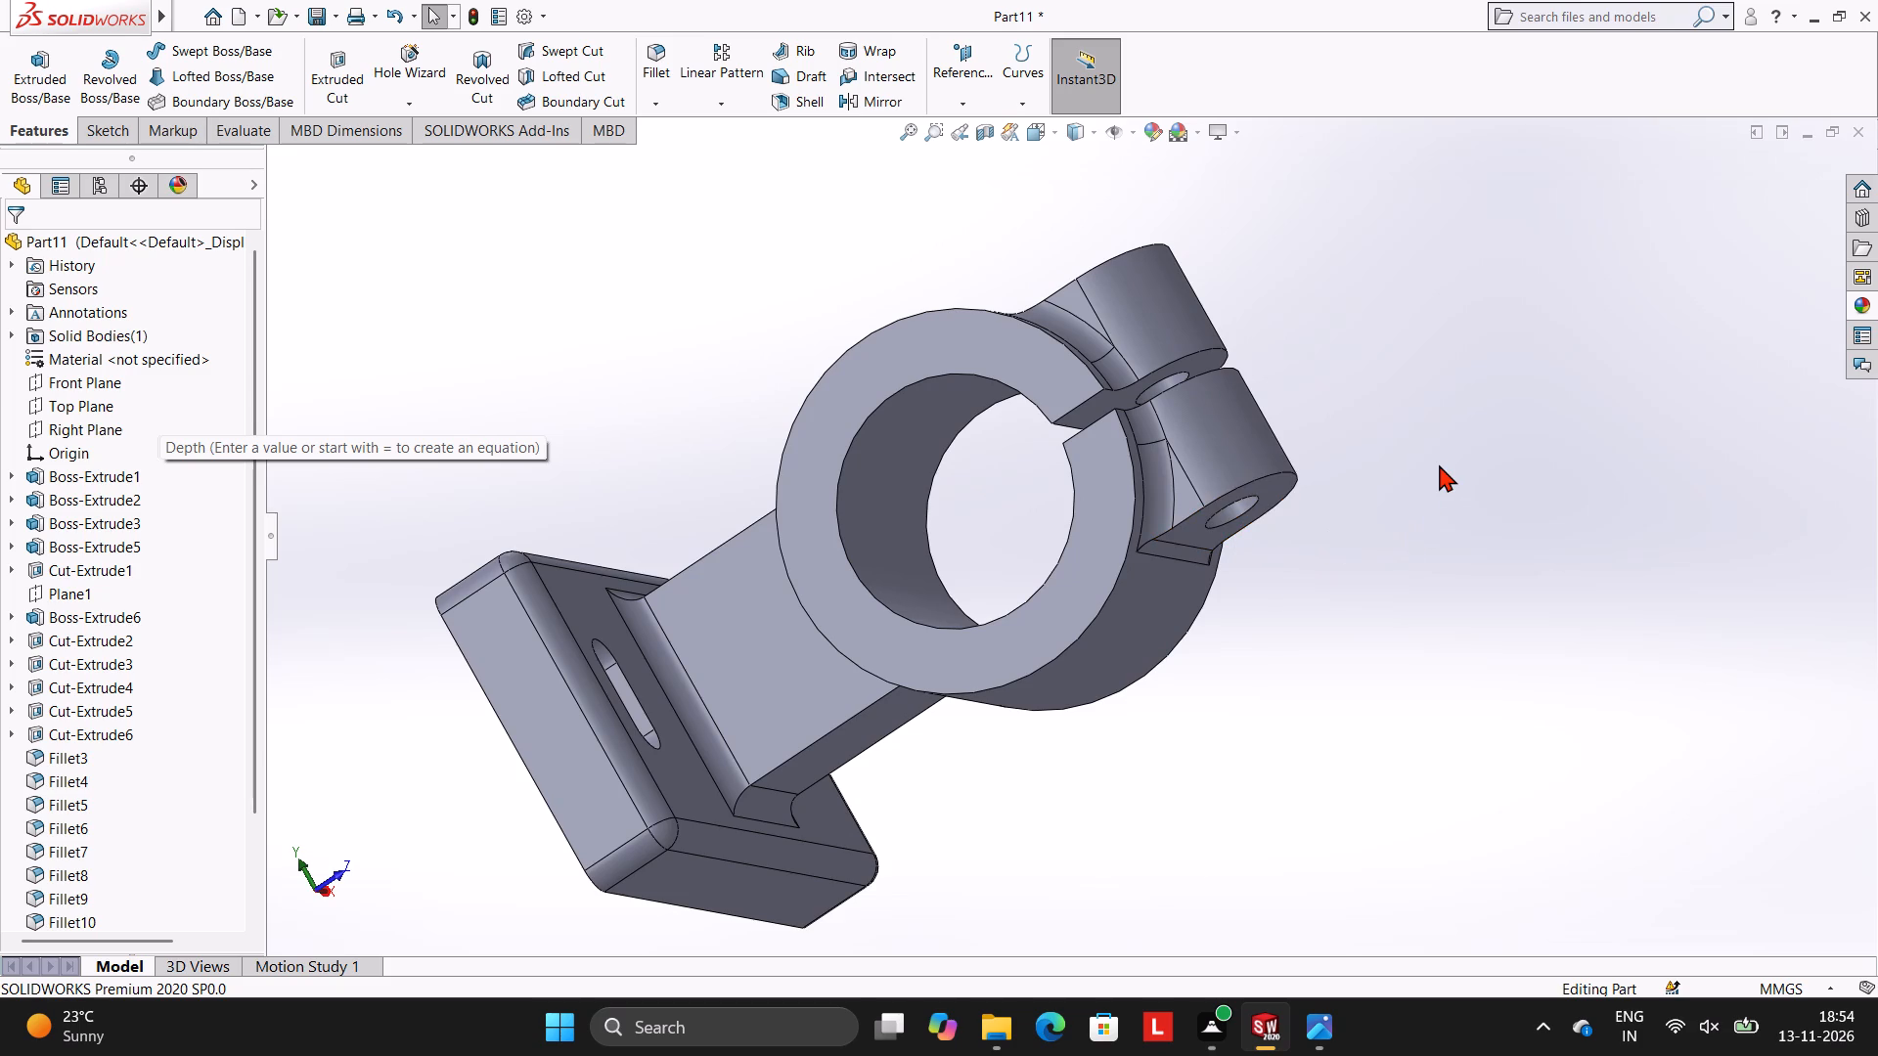
Inspect the finished bracket from all sides, checking the clamp block, boss, connecting wall and base, and review its feature list.
middle_click_drag(1651, 468, 1589, 454)
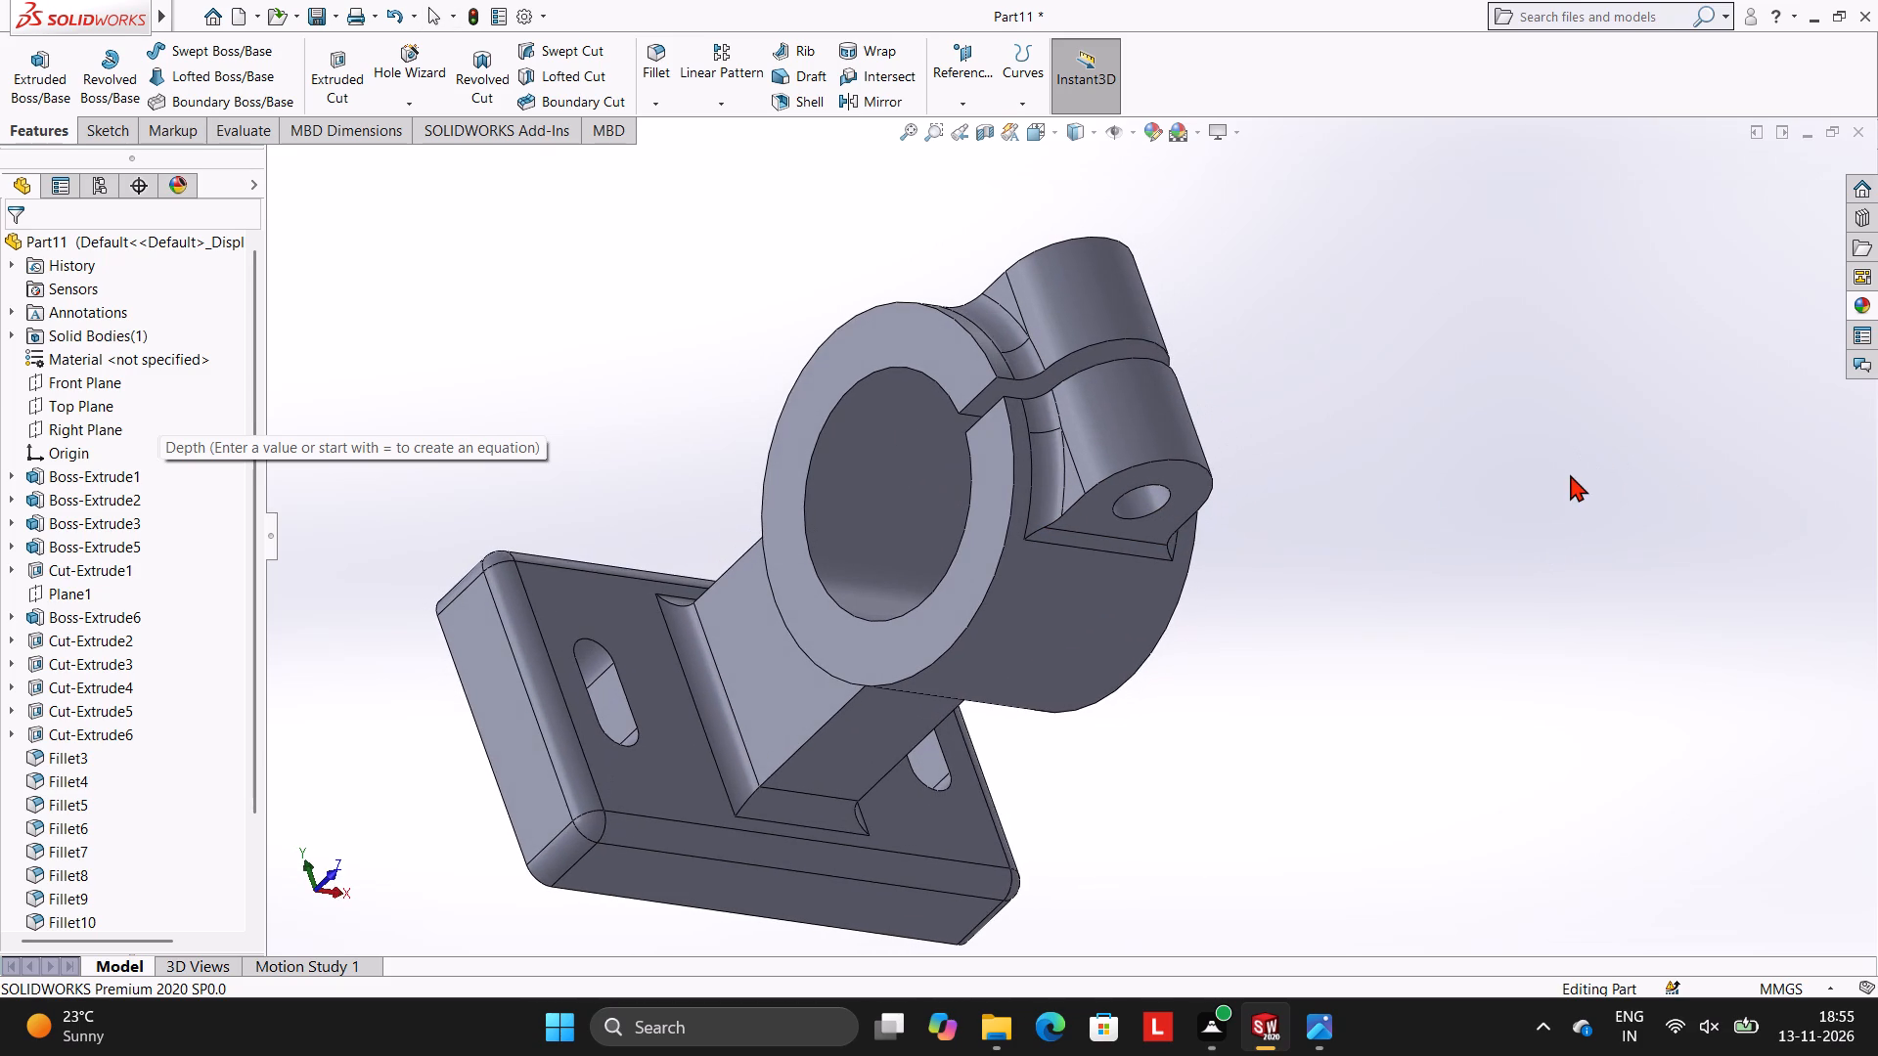
middle_click_drag(1384, 603, 1391, 576)
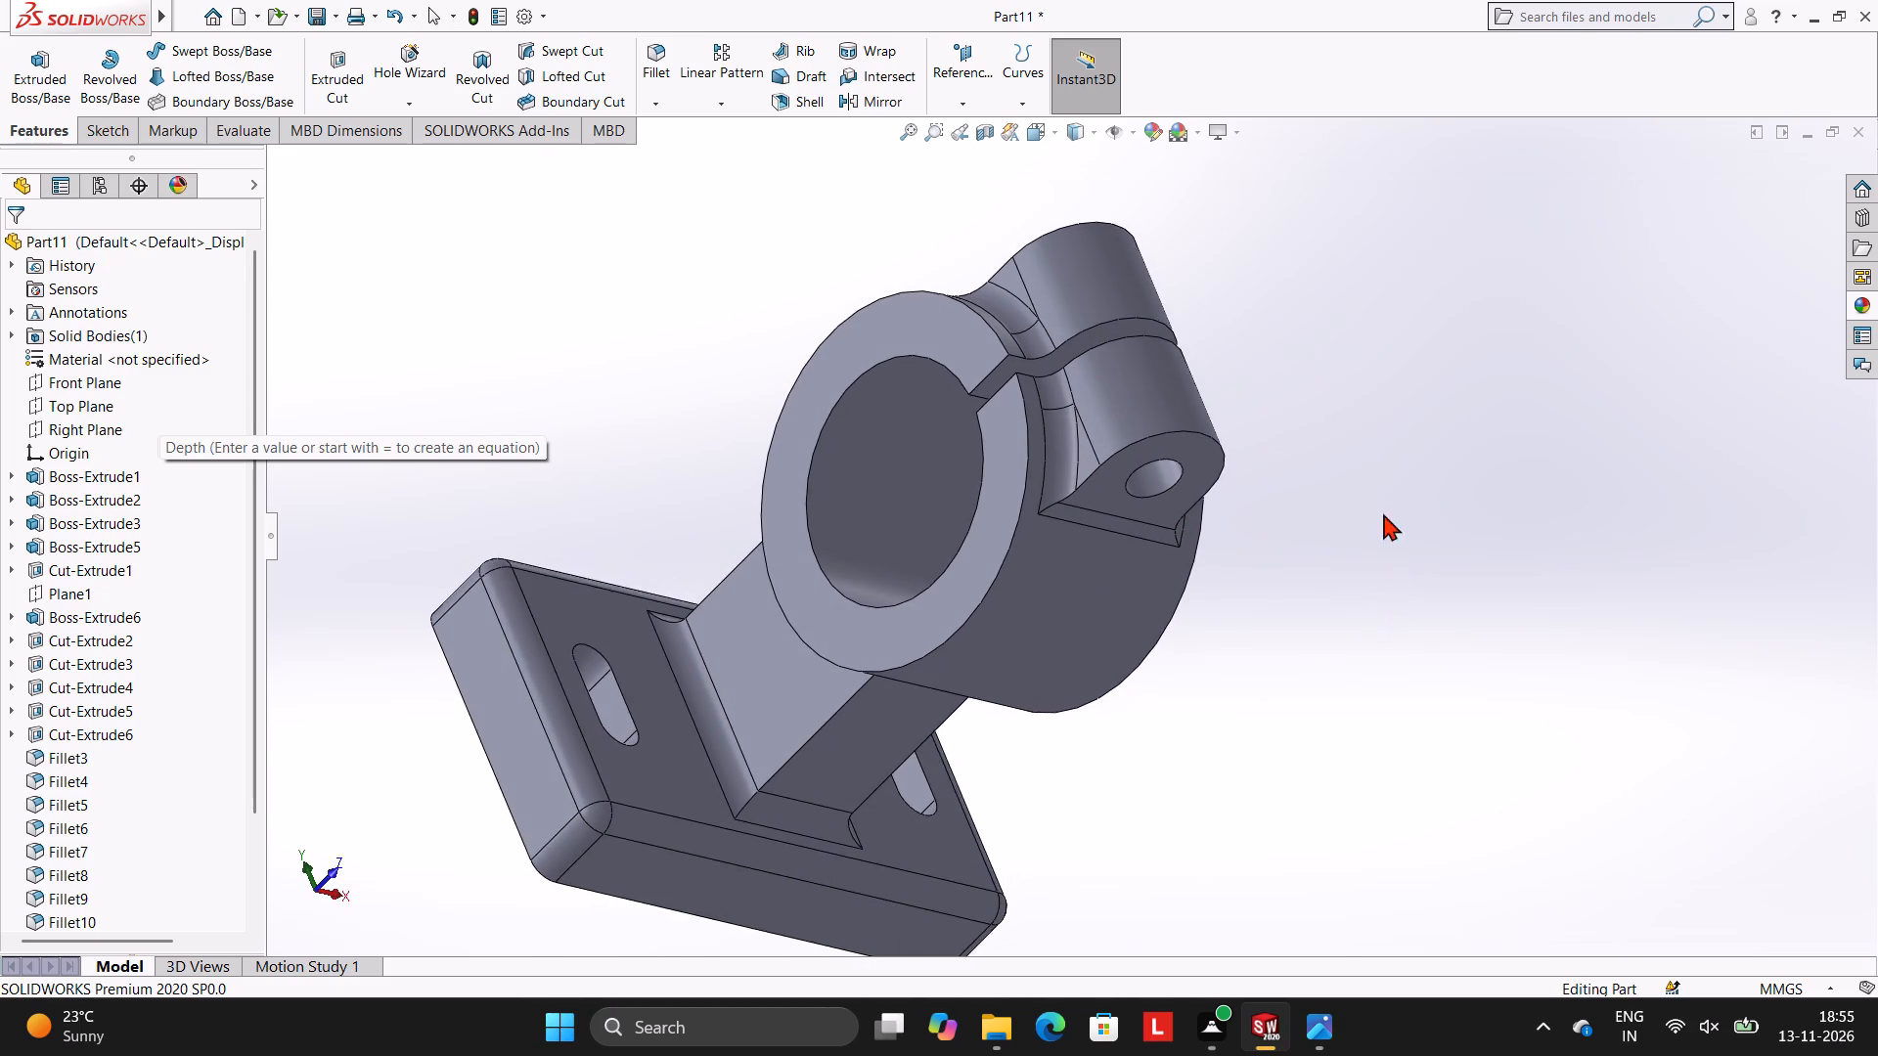
scroll(1385, 530, "up", 3)
scroll(1207, 537, "down", 1)
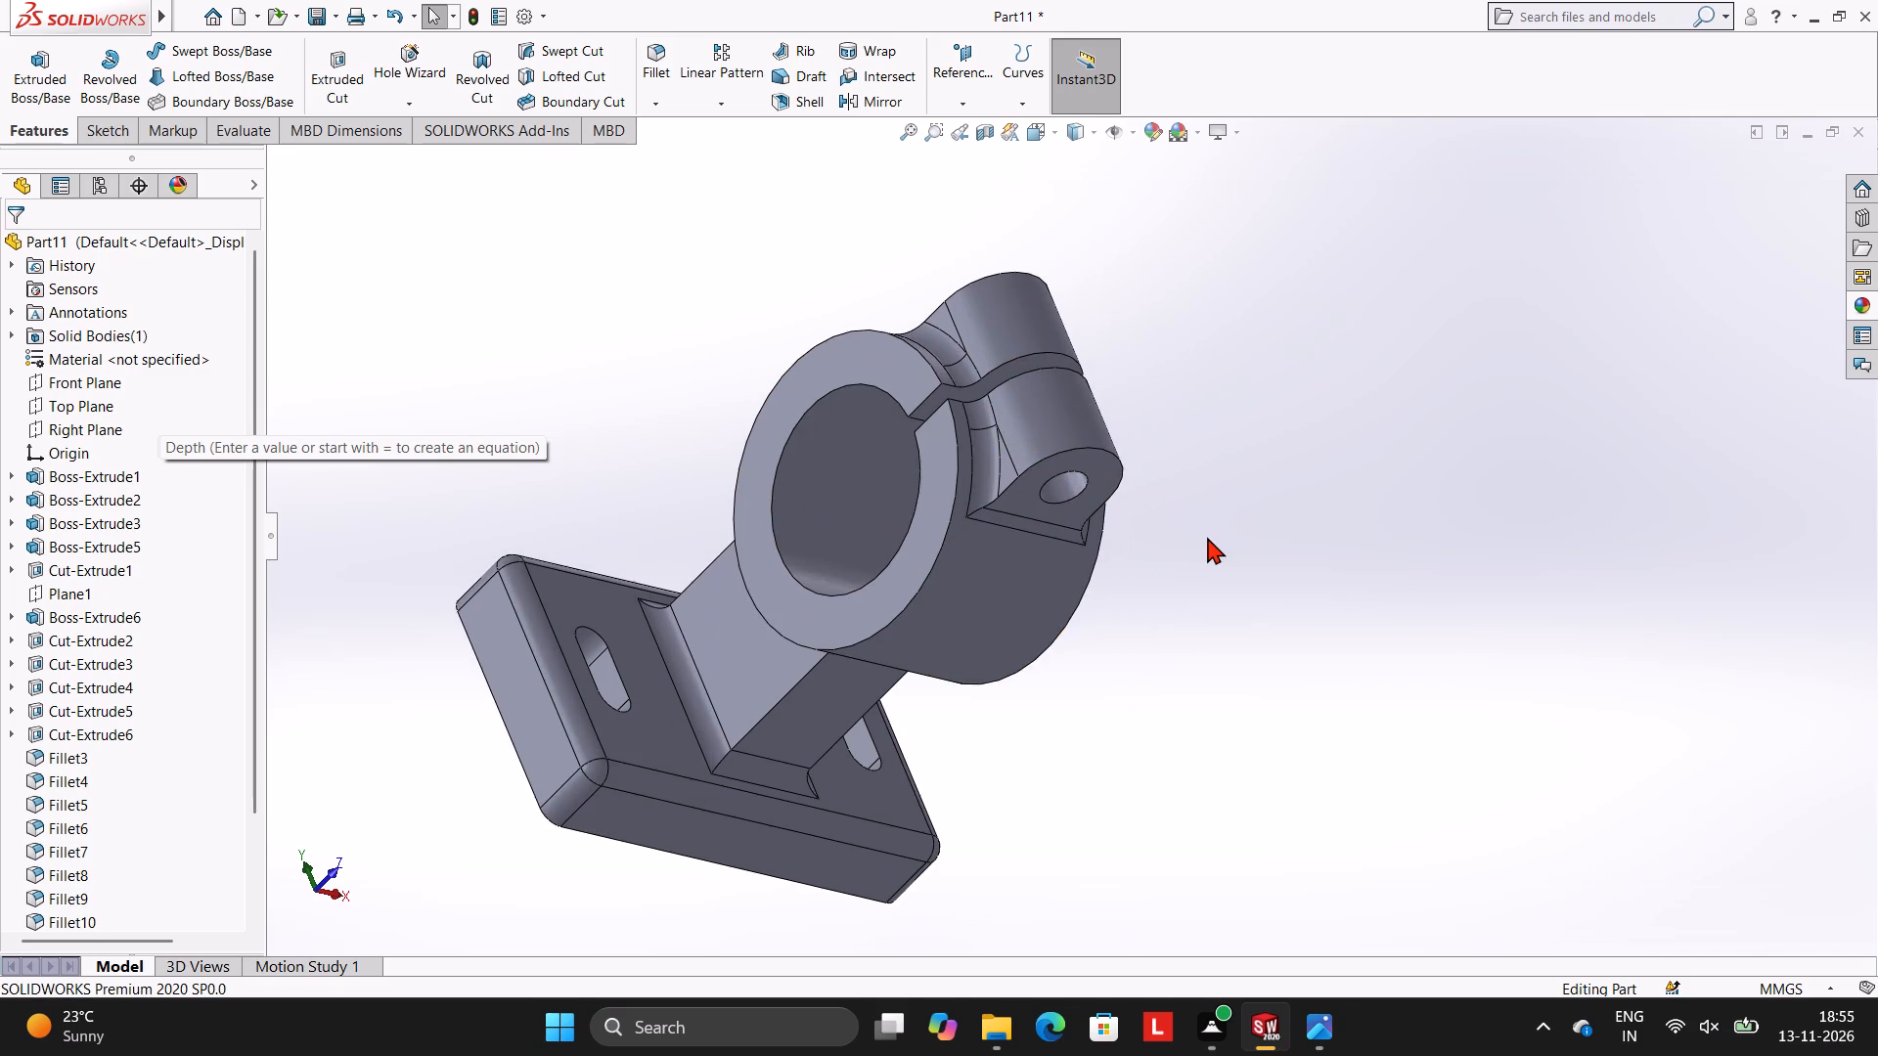
scroll(1207, 537, "down", 1)
scroll(1119, 453, "down", 3)
scroll(1115, 453, "up", 4)
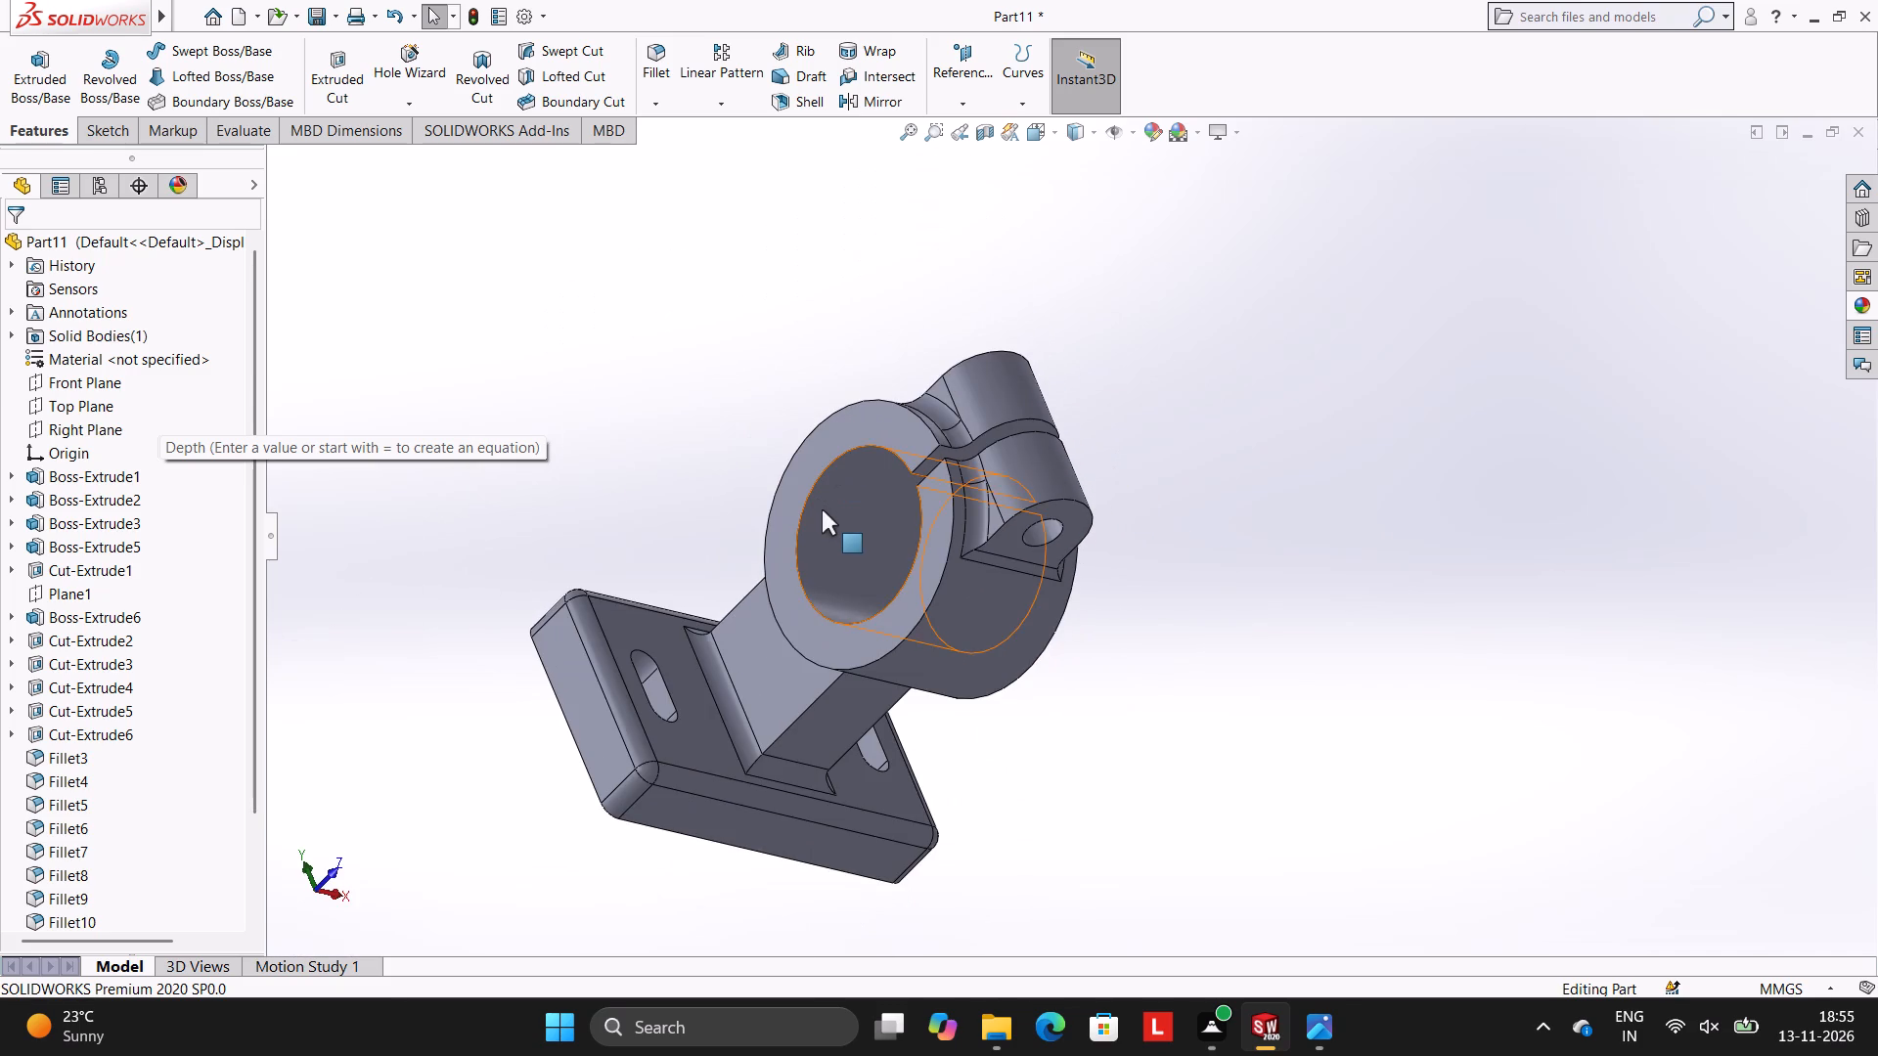
scroll(838, 514, "down", 1)
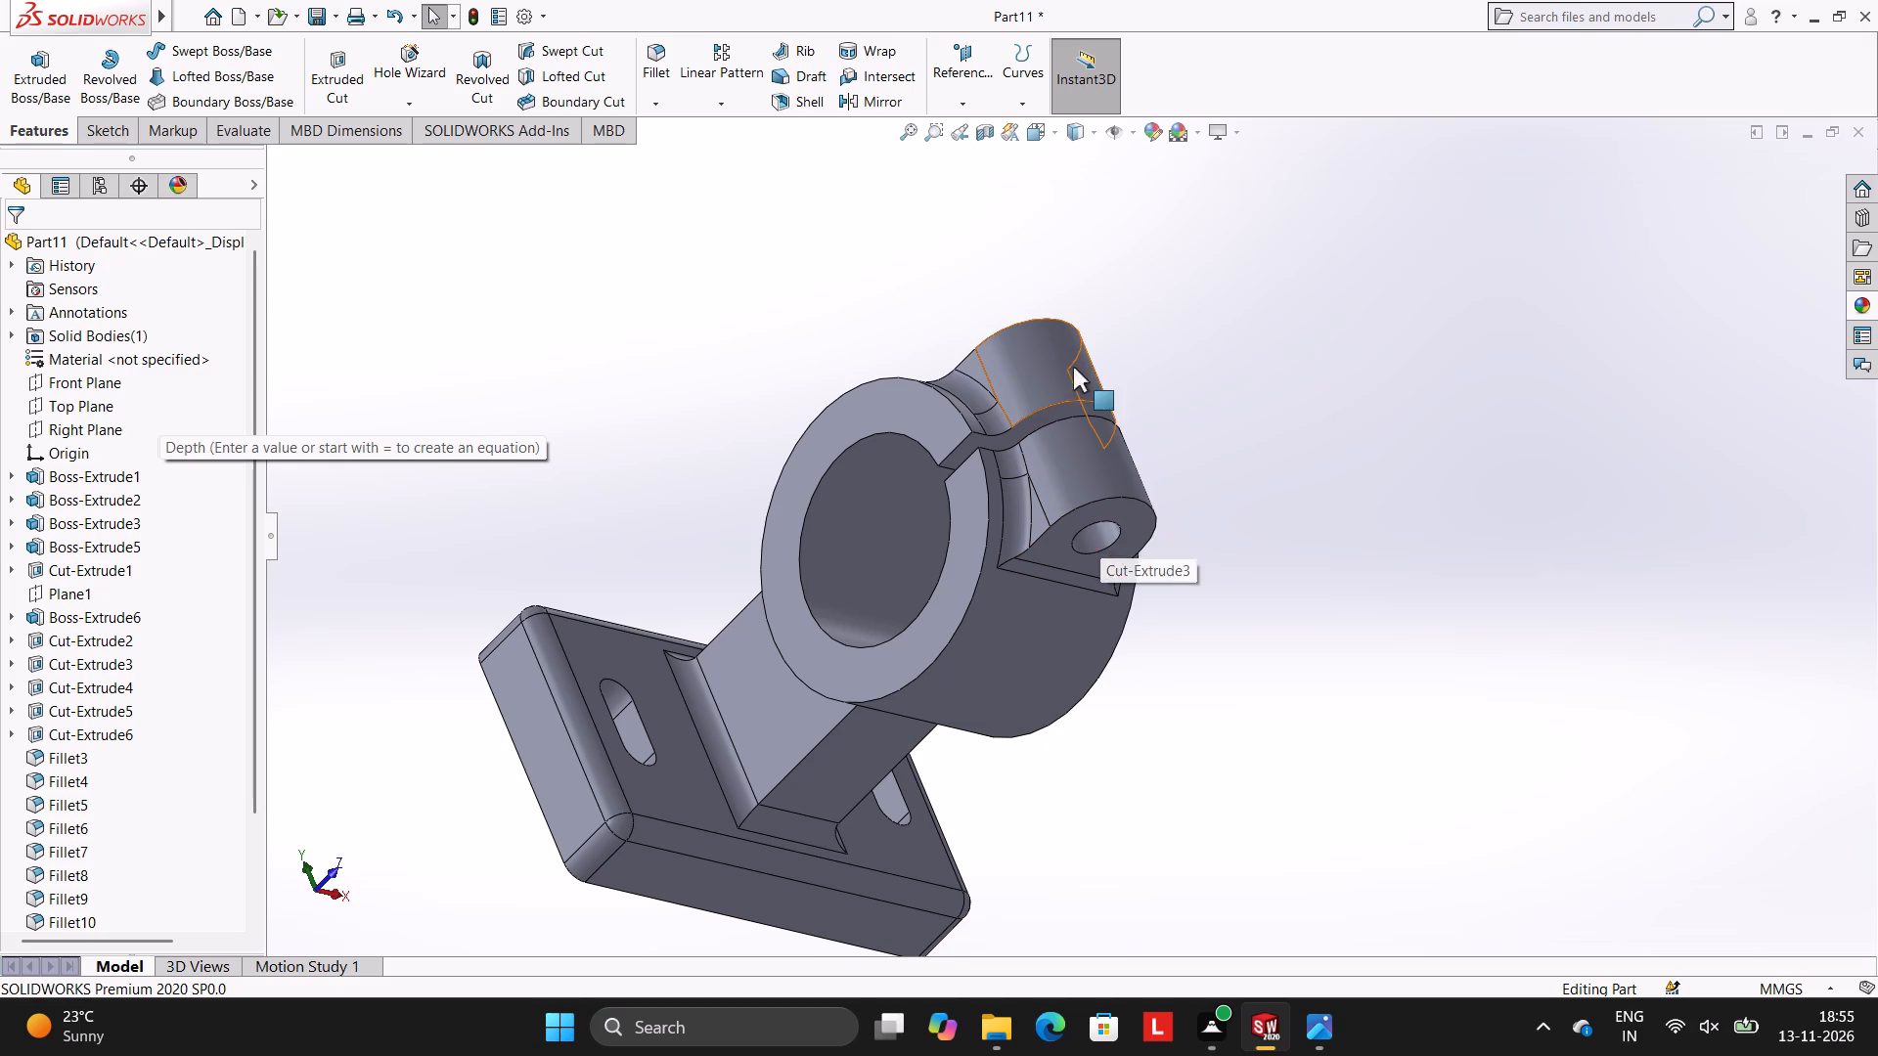
scroll(1335, 411, "up", 3)
middle_click_drag(1346, 418, 1455, 682)
scroll(1455, 682, "down", 1)
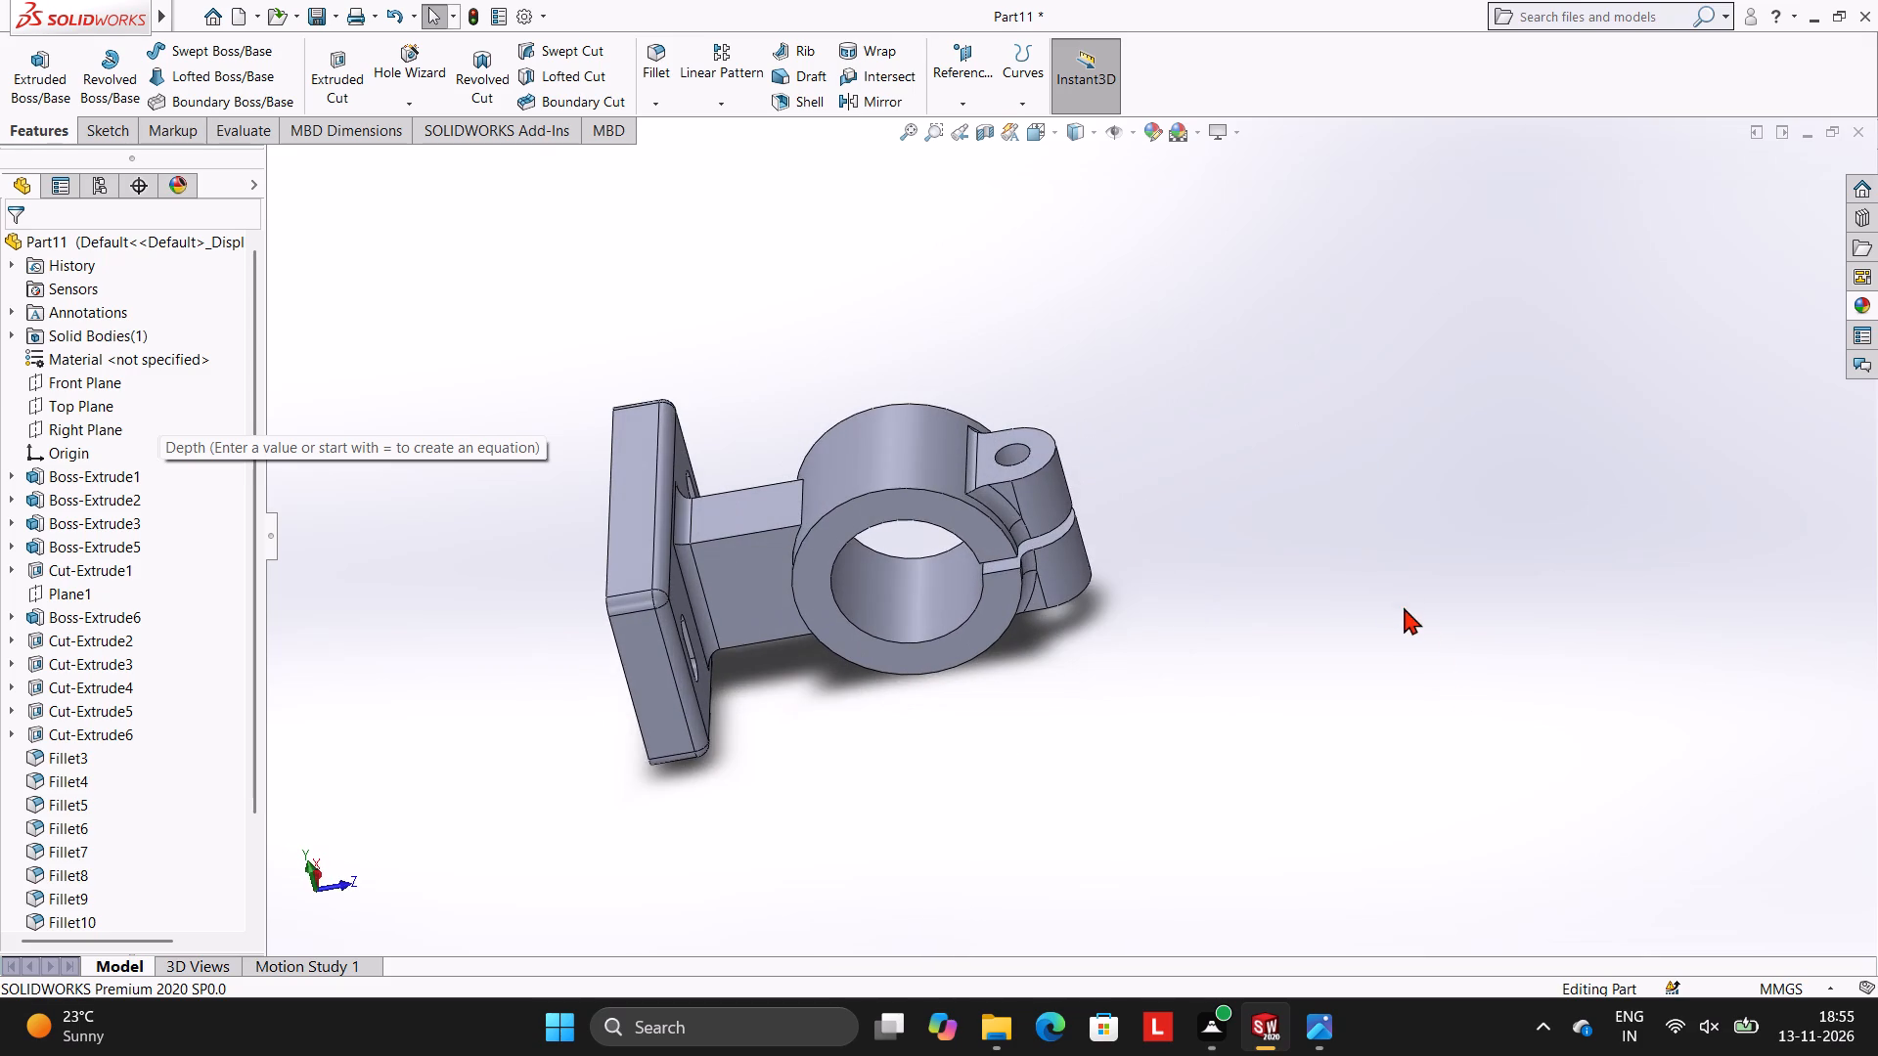
middle_click_drag(1352, 587, 1326, 468)
scroll(1304, 499, "up", 3)
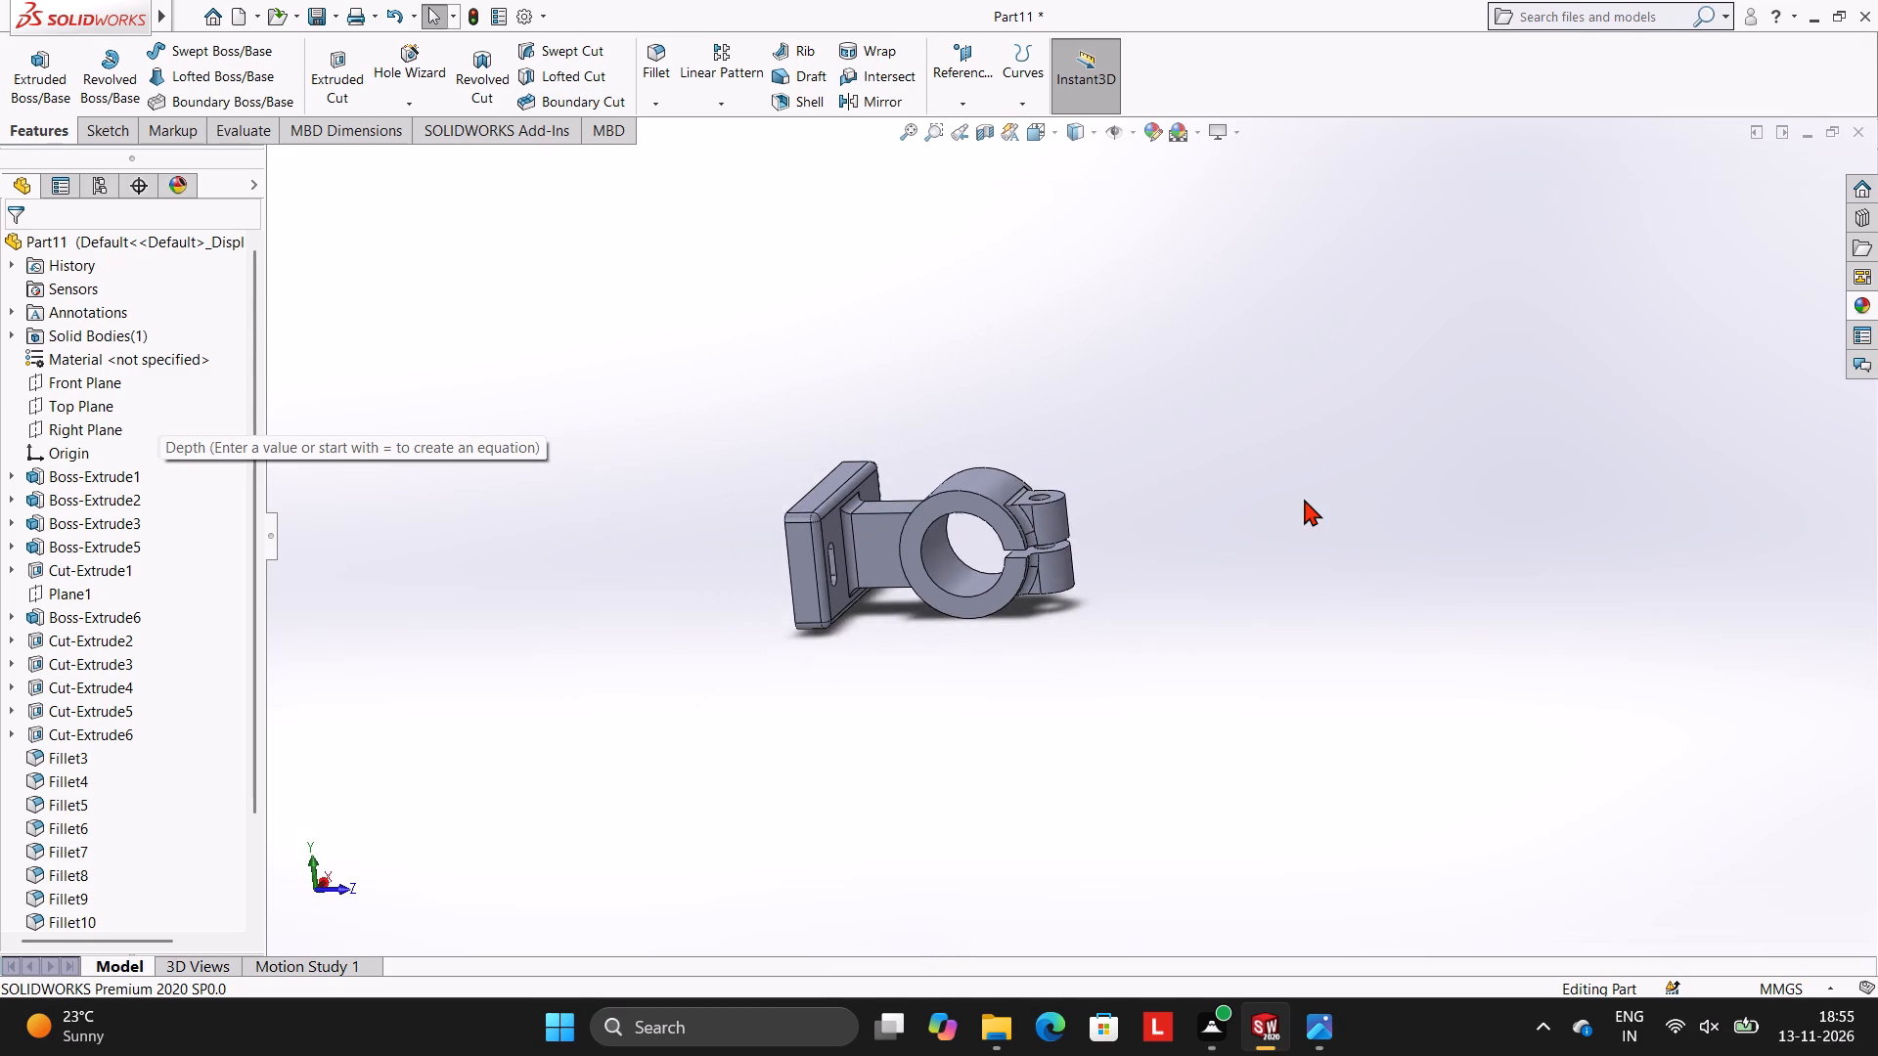
middle_click_drag(1313, 508, 1269, 399)
scroll(1183, 527, "down", 3)
scroll(1146, 531, "up", 3)
scroll(923, 534, "down", 1)
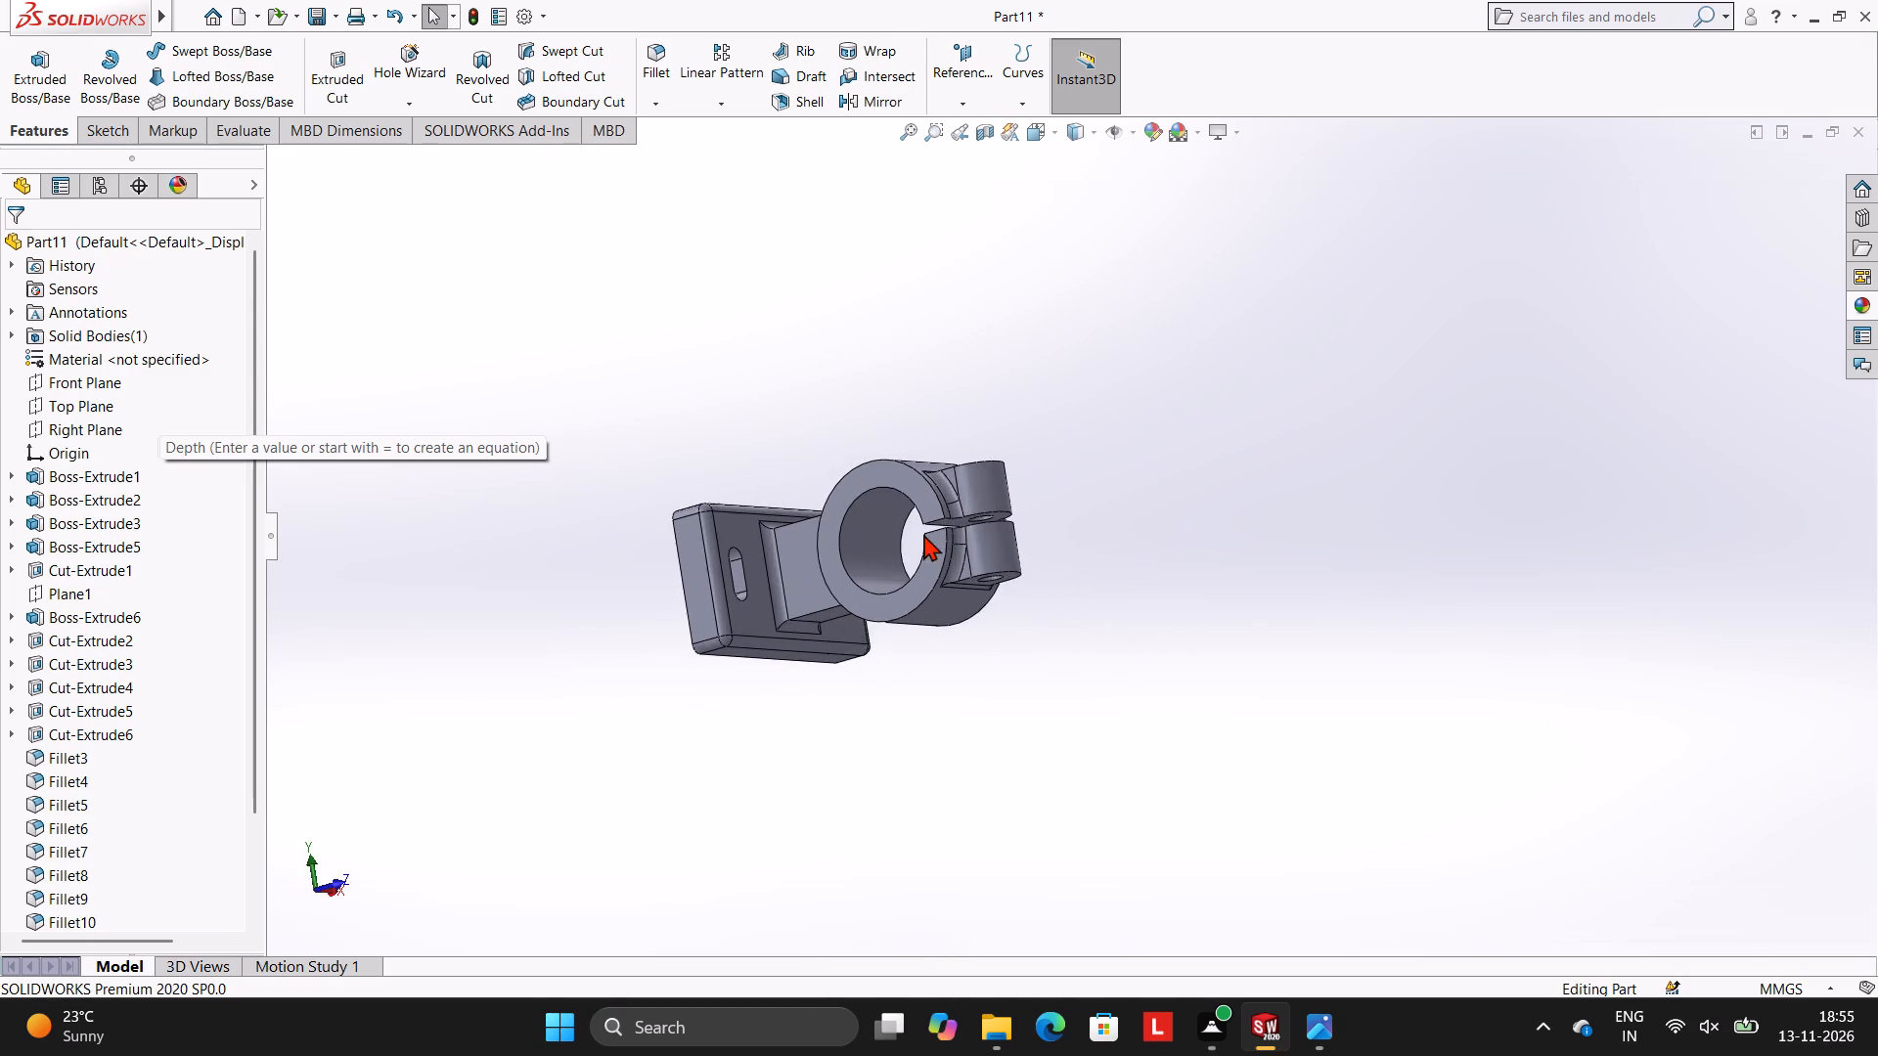
scroll(958, 557, "up", 3)
scroll(976, 557, "down", 4)
middle_click_drag(1254, 580, 1221, 408)
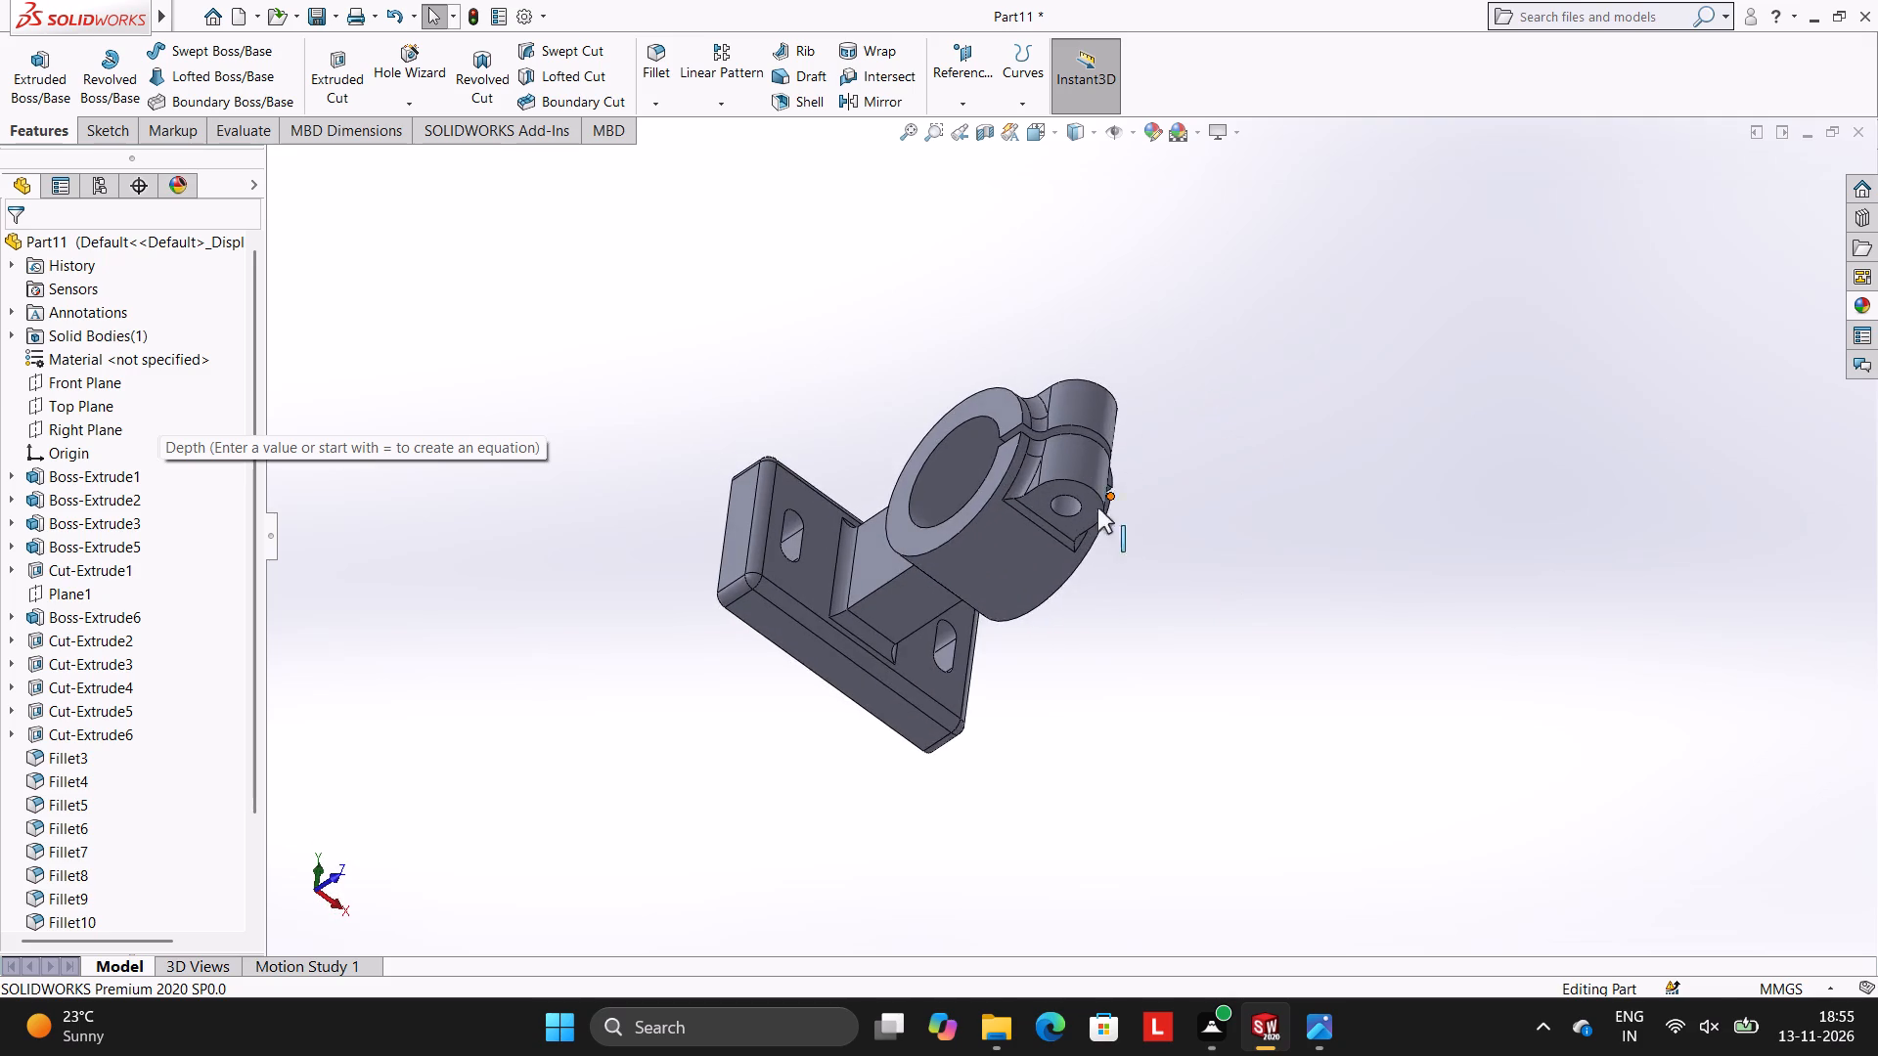
scroll(1009, 521, "down", 3)
scroll(1008, 517, "up", 3)
middle_click_drag(862, 415, 822, 489)
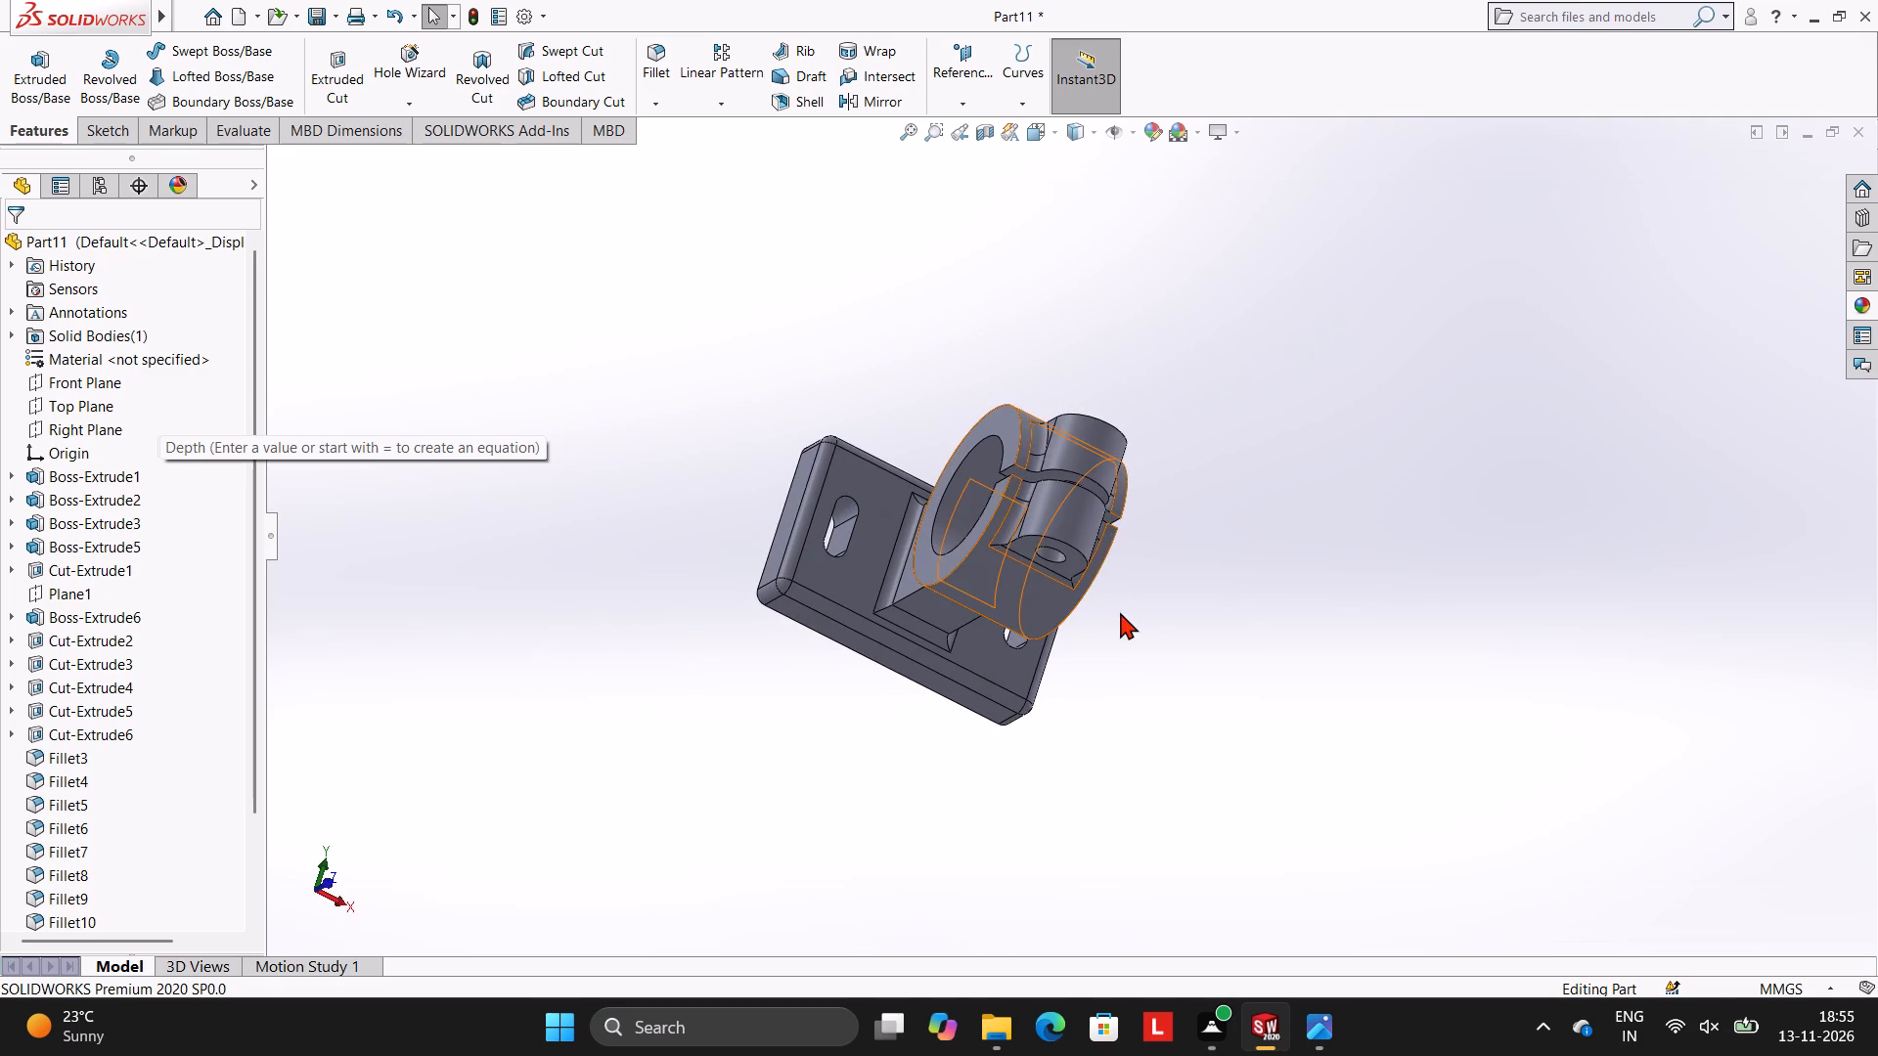
middle_click_drag(1169, 566, 1284, 824)
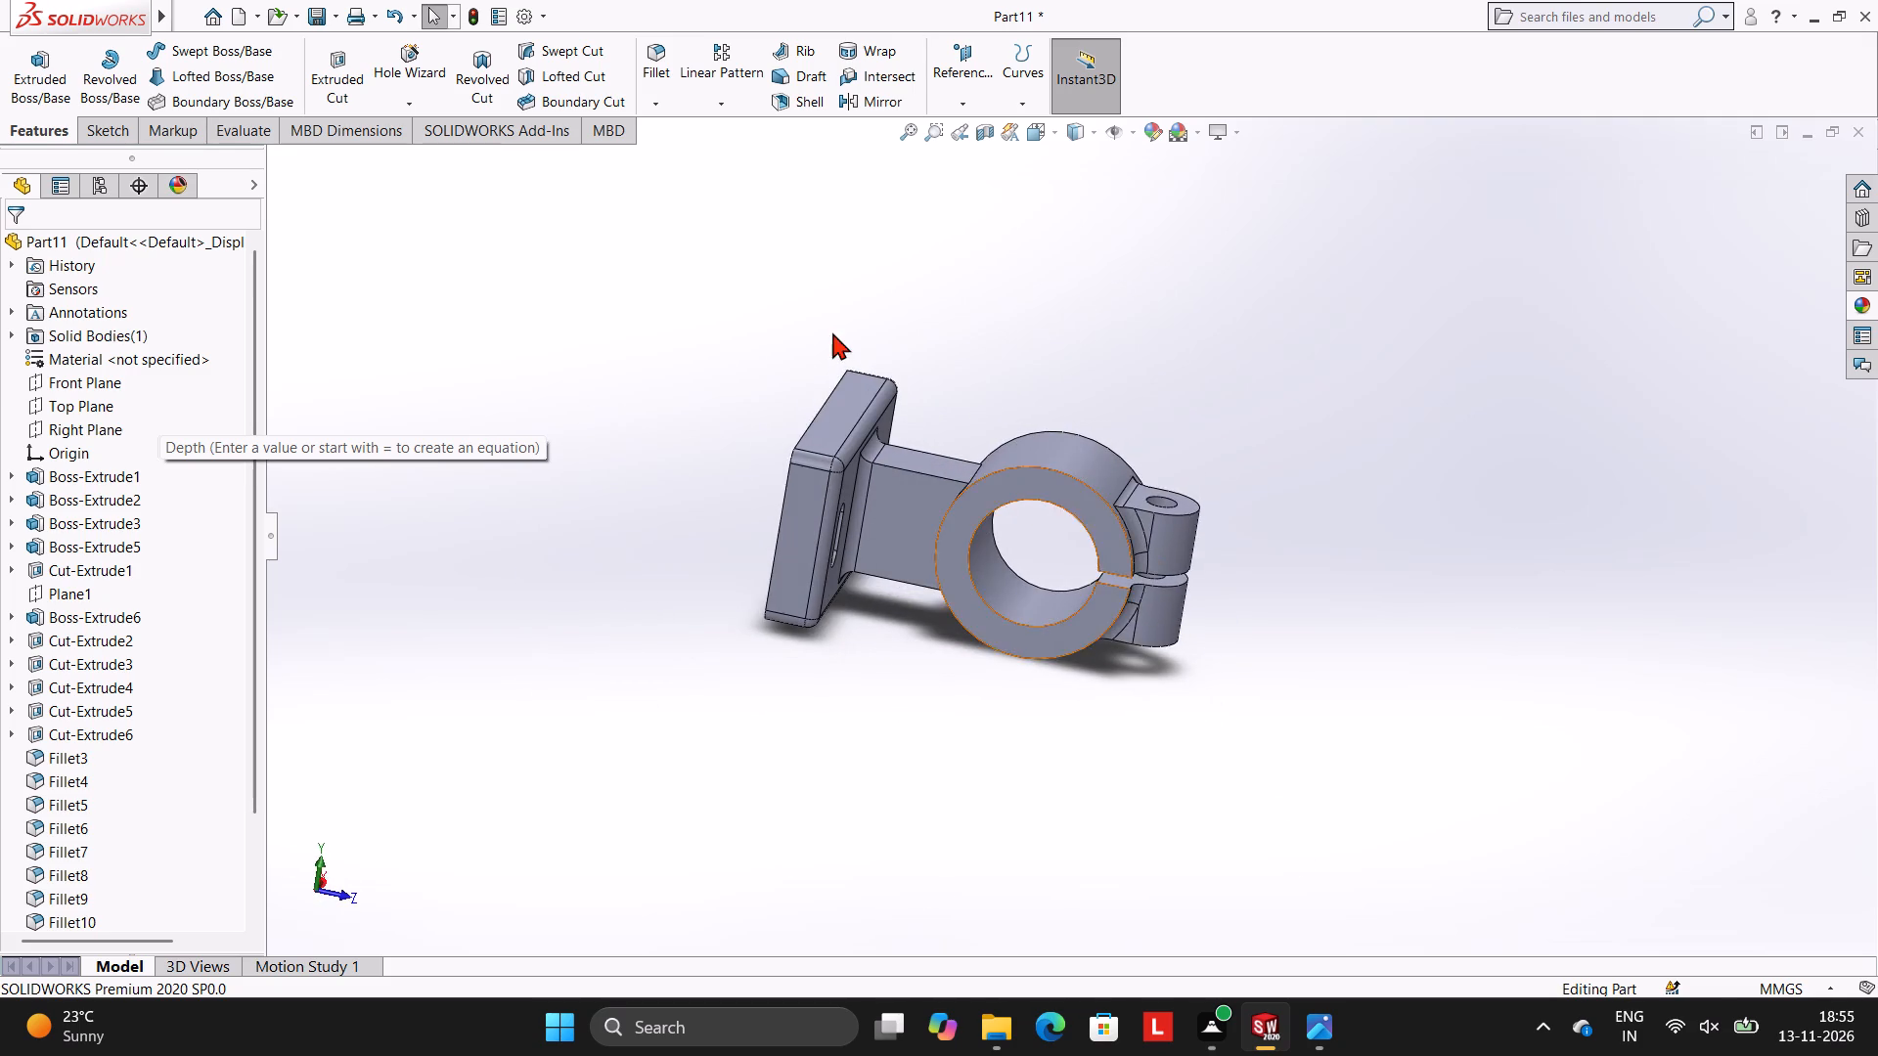
middle_click_drag(825, 351, 707, 453)
middle_click_drag(1022, 593, 969, 432)
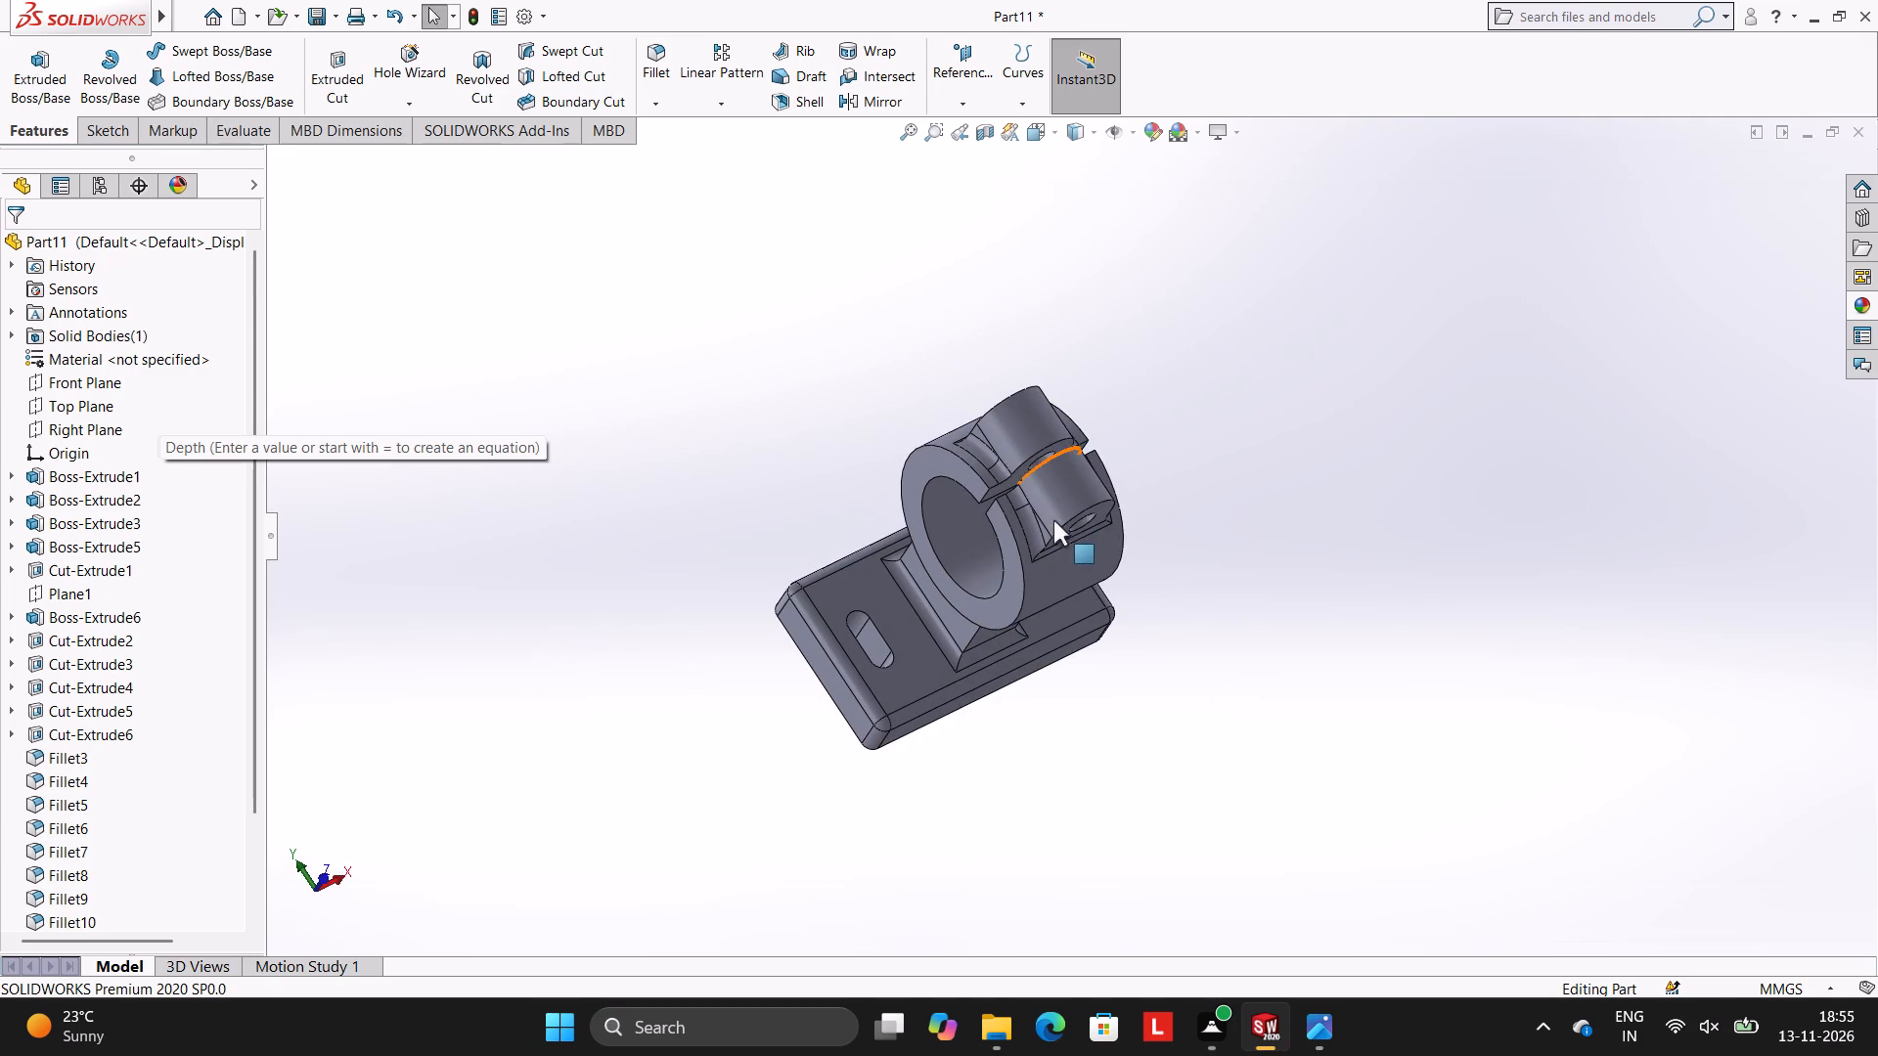
middle_click_drag(1167, 492, 1177, 429)
scroll(1024, 525, "down", 3)
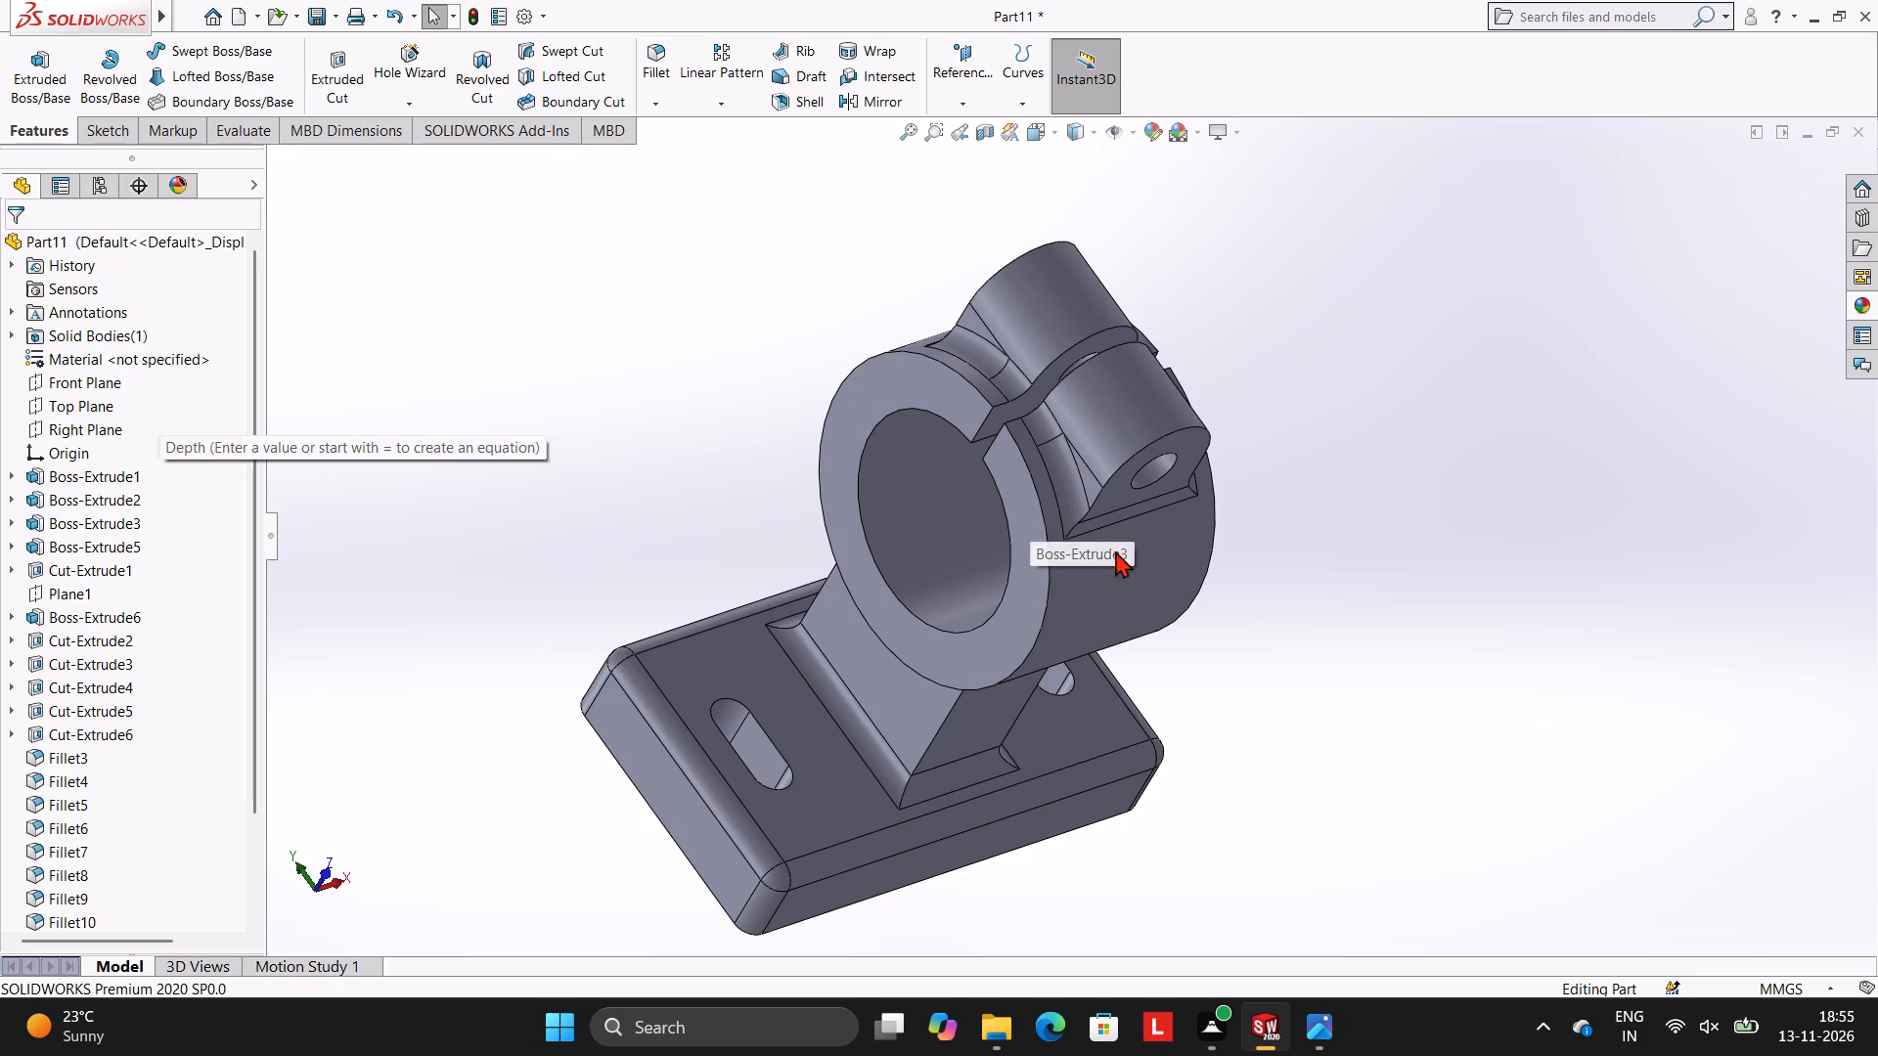
scroll(1095, 511, "up", 2)
scroll(1169, 477, "down", 2)
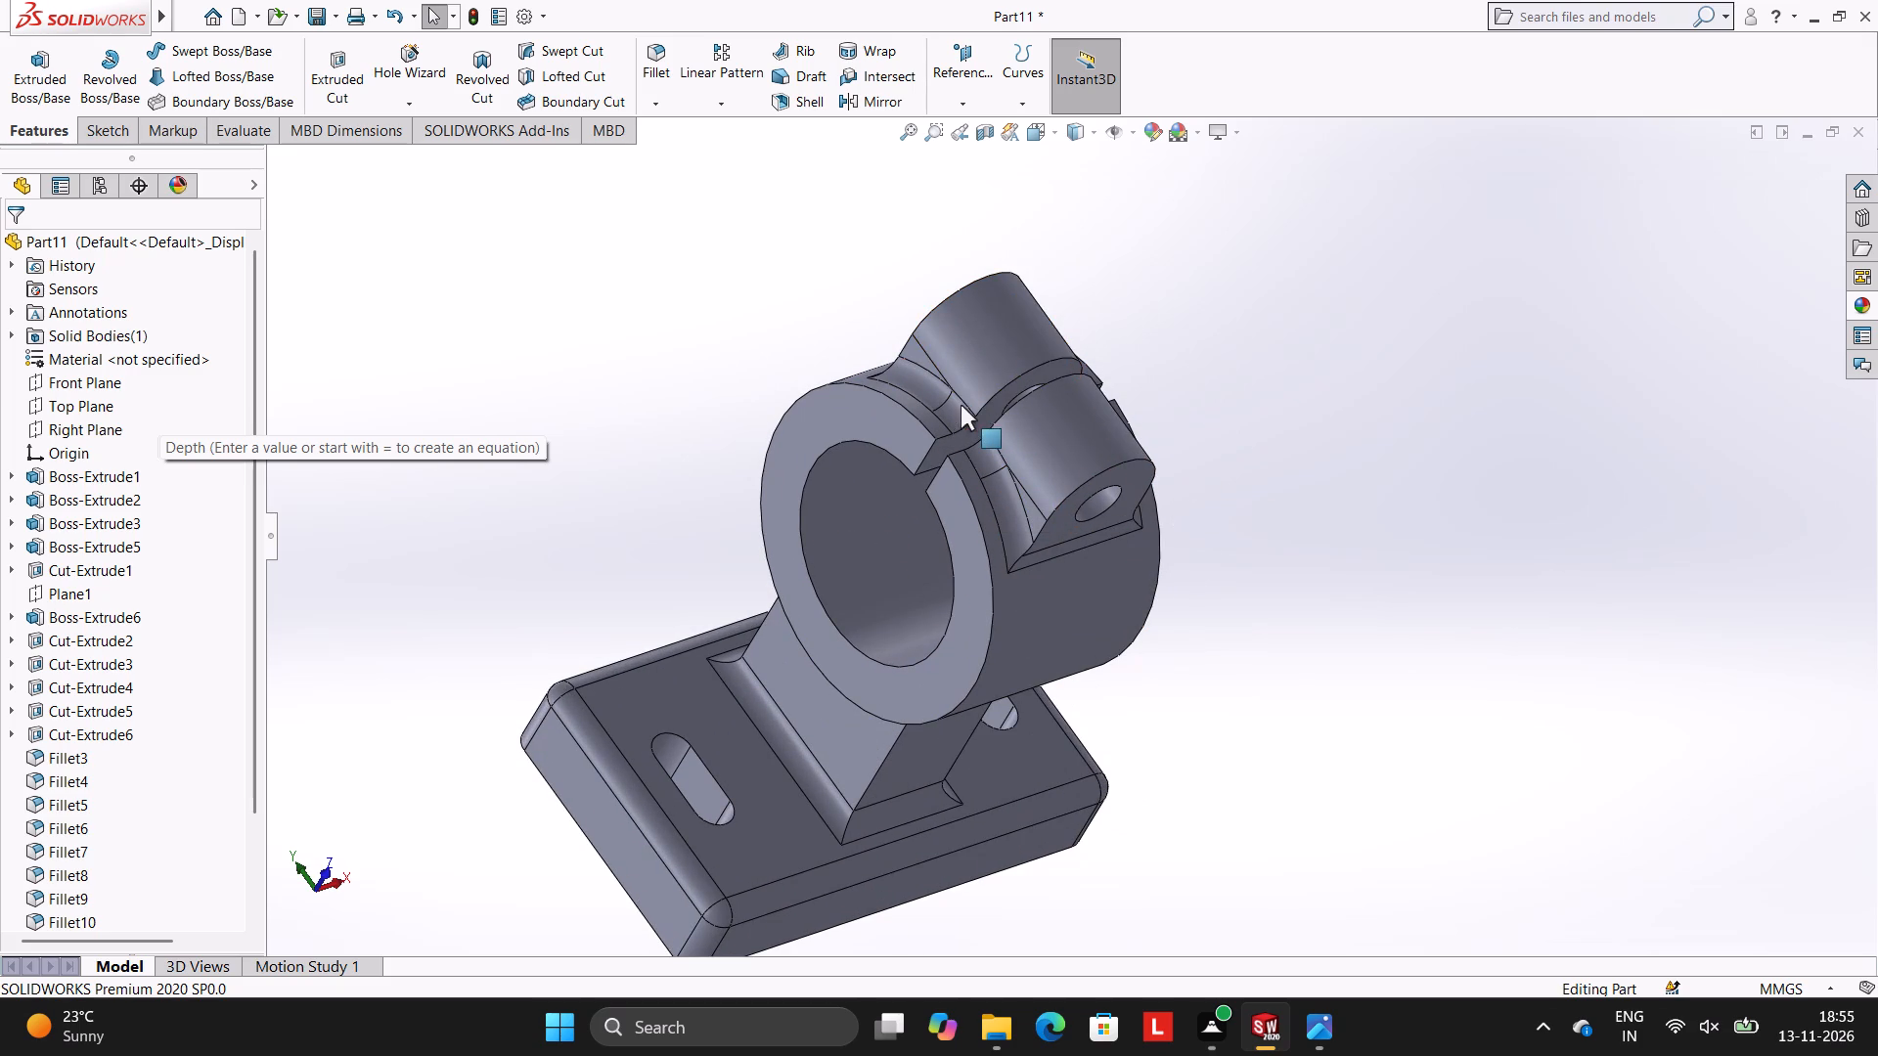
middle_click_drag(1311, 525, 1303, 504)
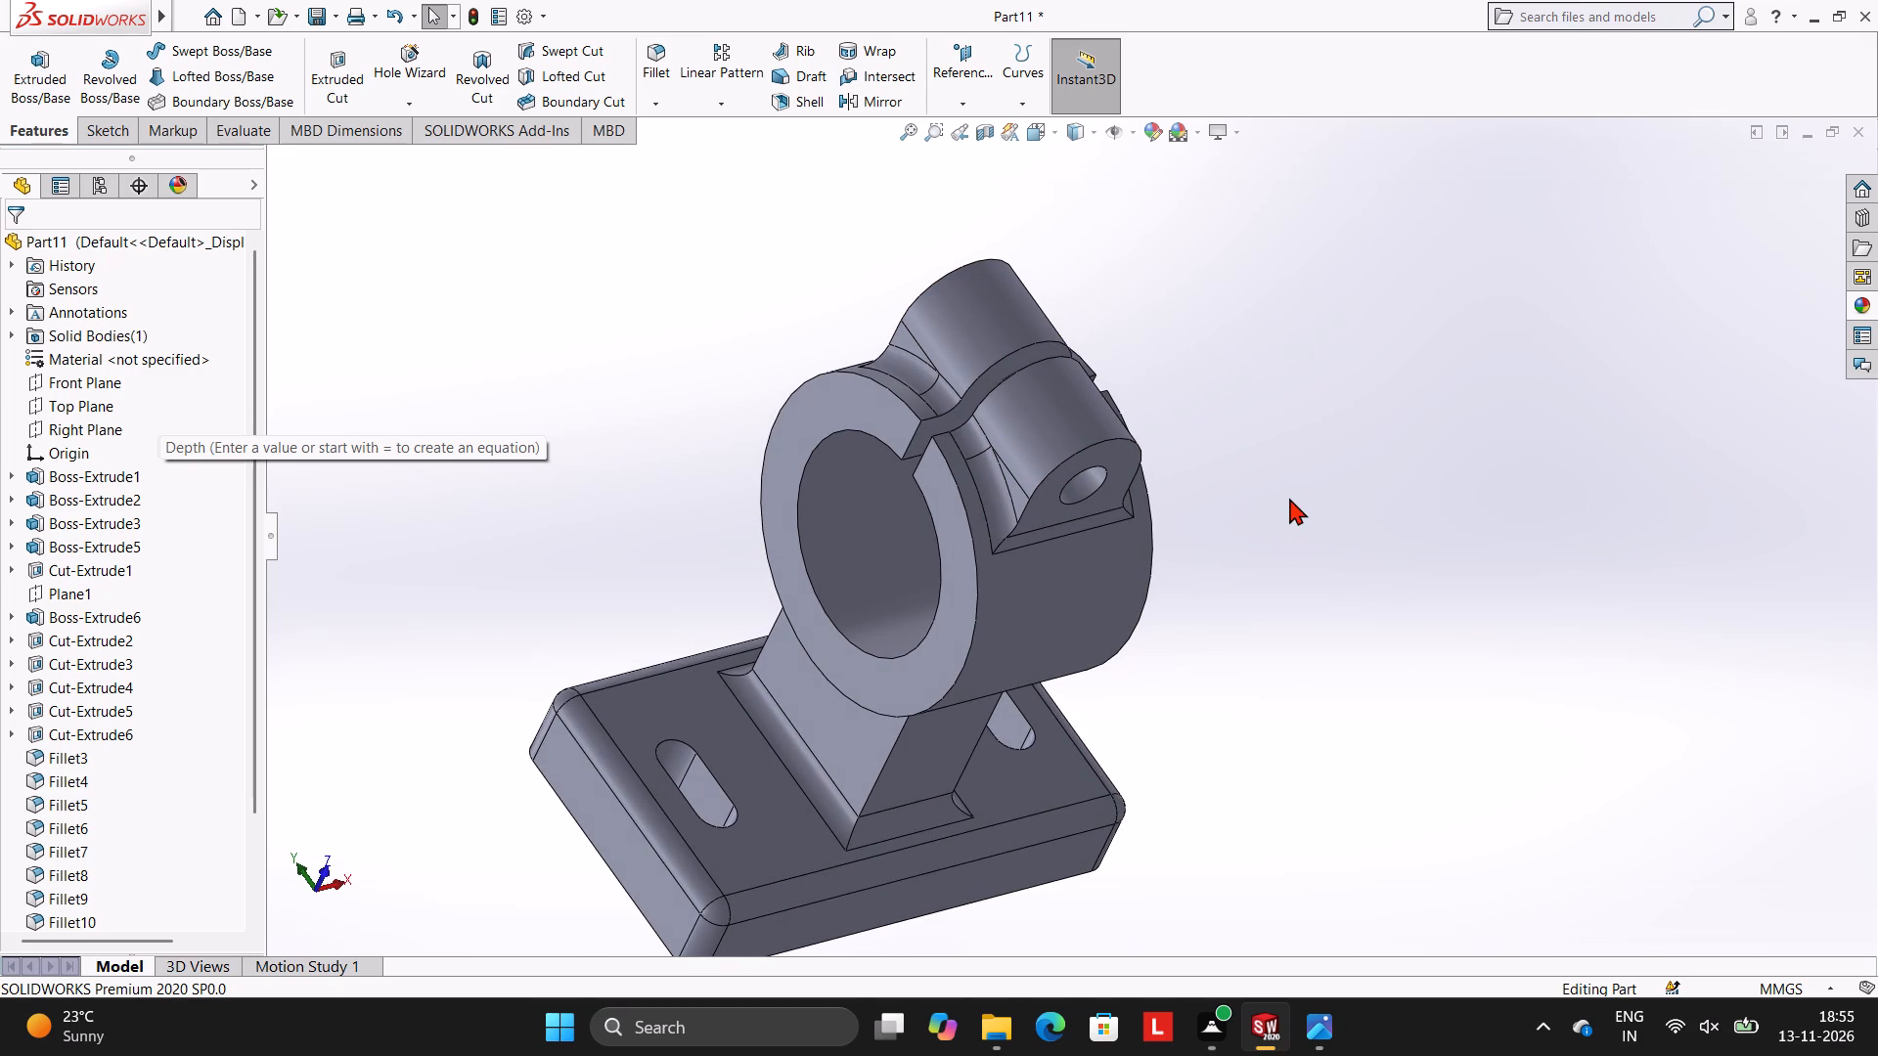
scroll(1285, 570, "up", 1)
scroll(1285, 570, "down", 2)
scroll(885, 630, "up", 2)
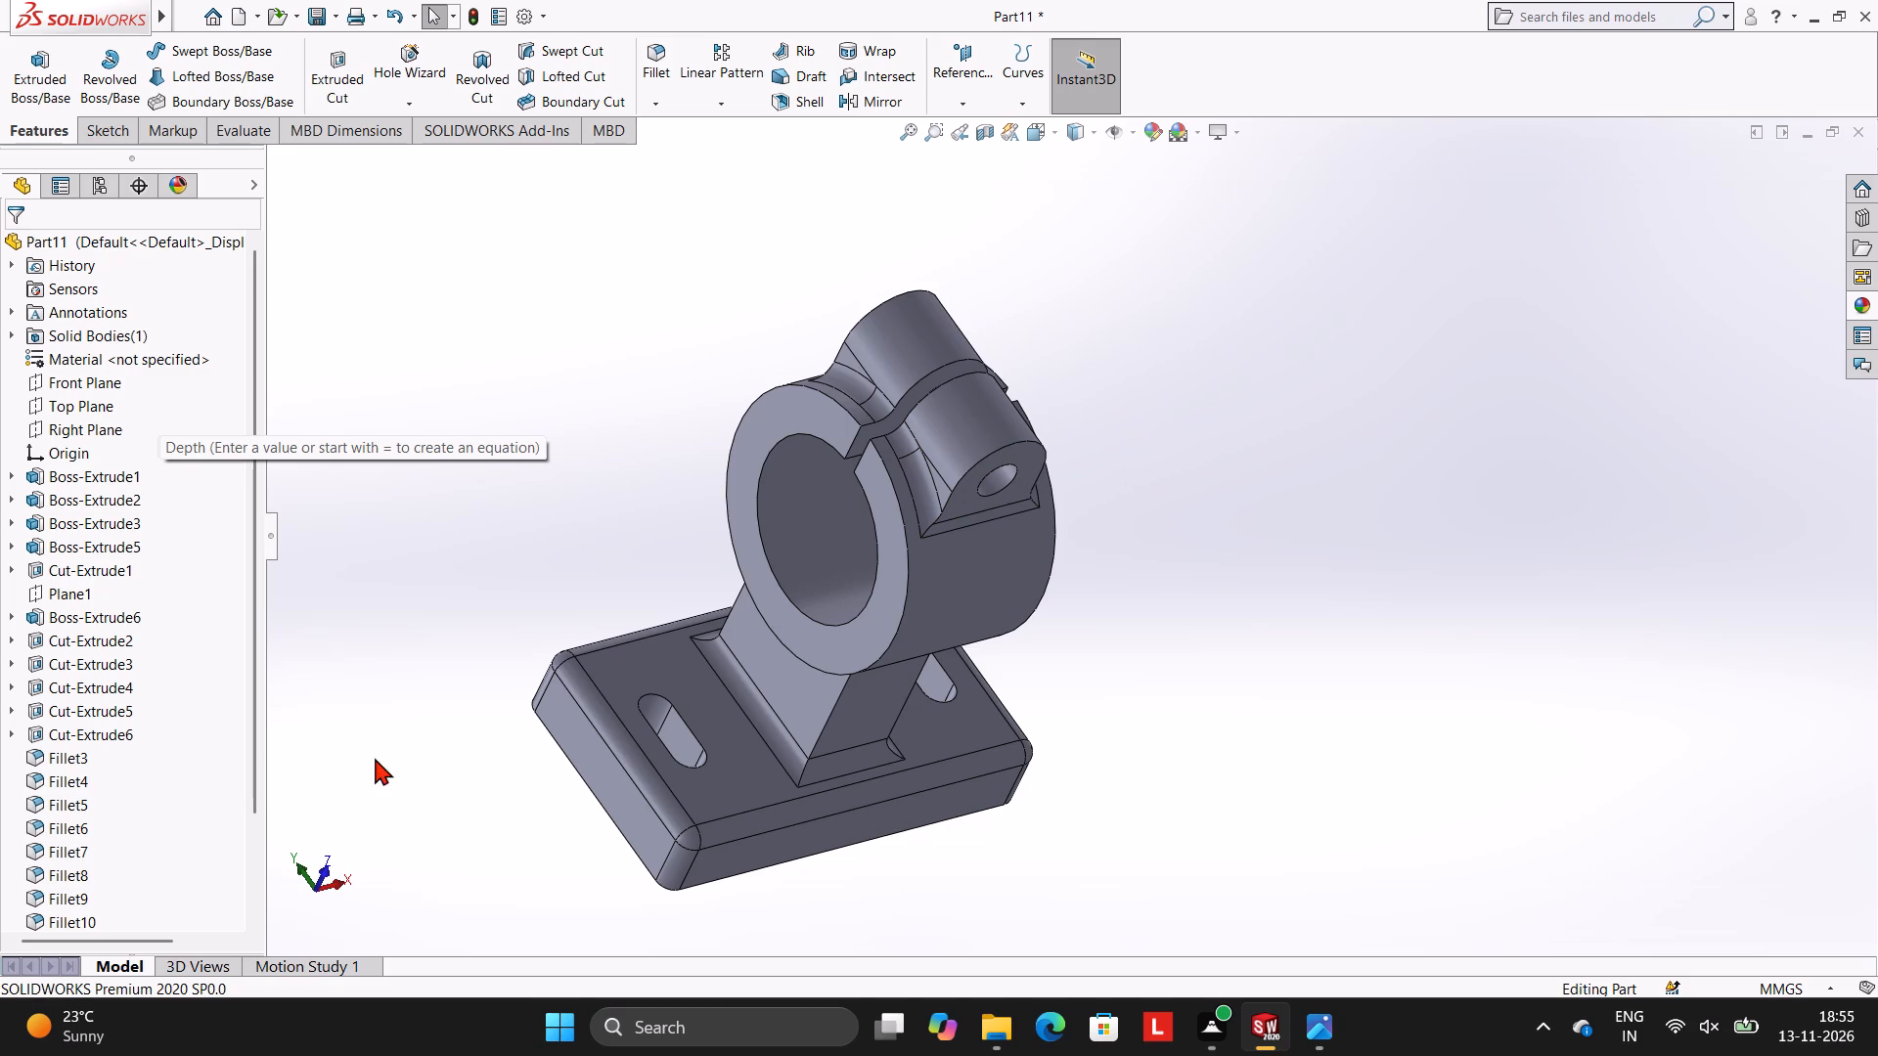
scroll(201, 648, "down", 7)
scroll(201, 648, "up", 2)
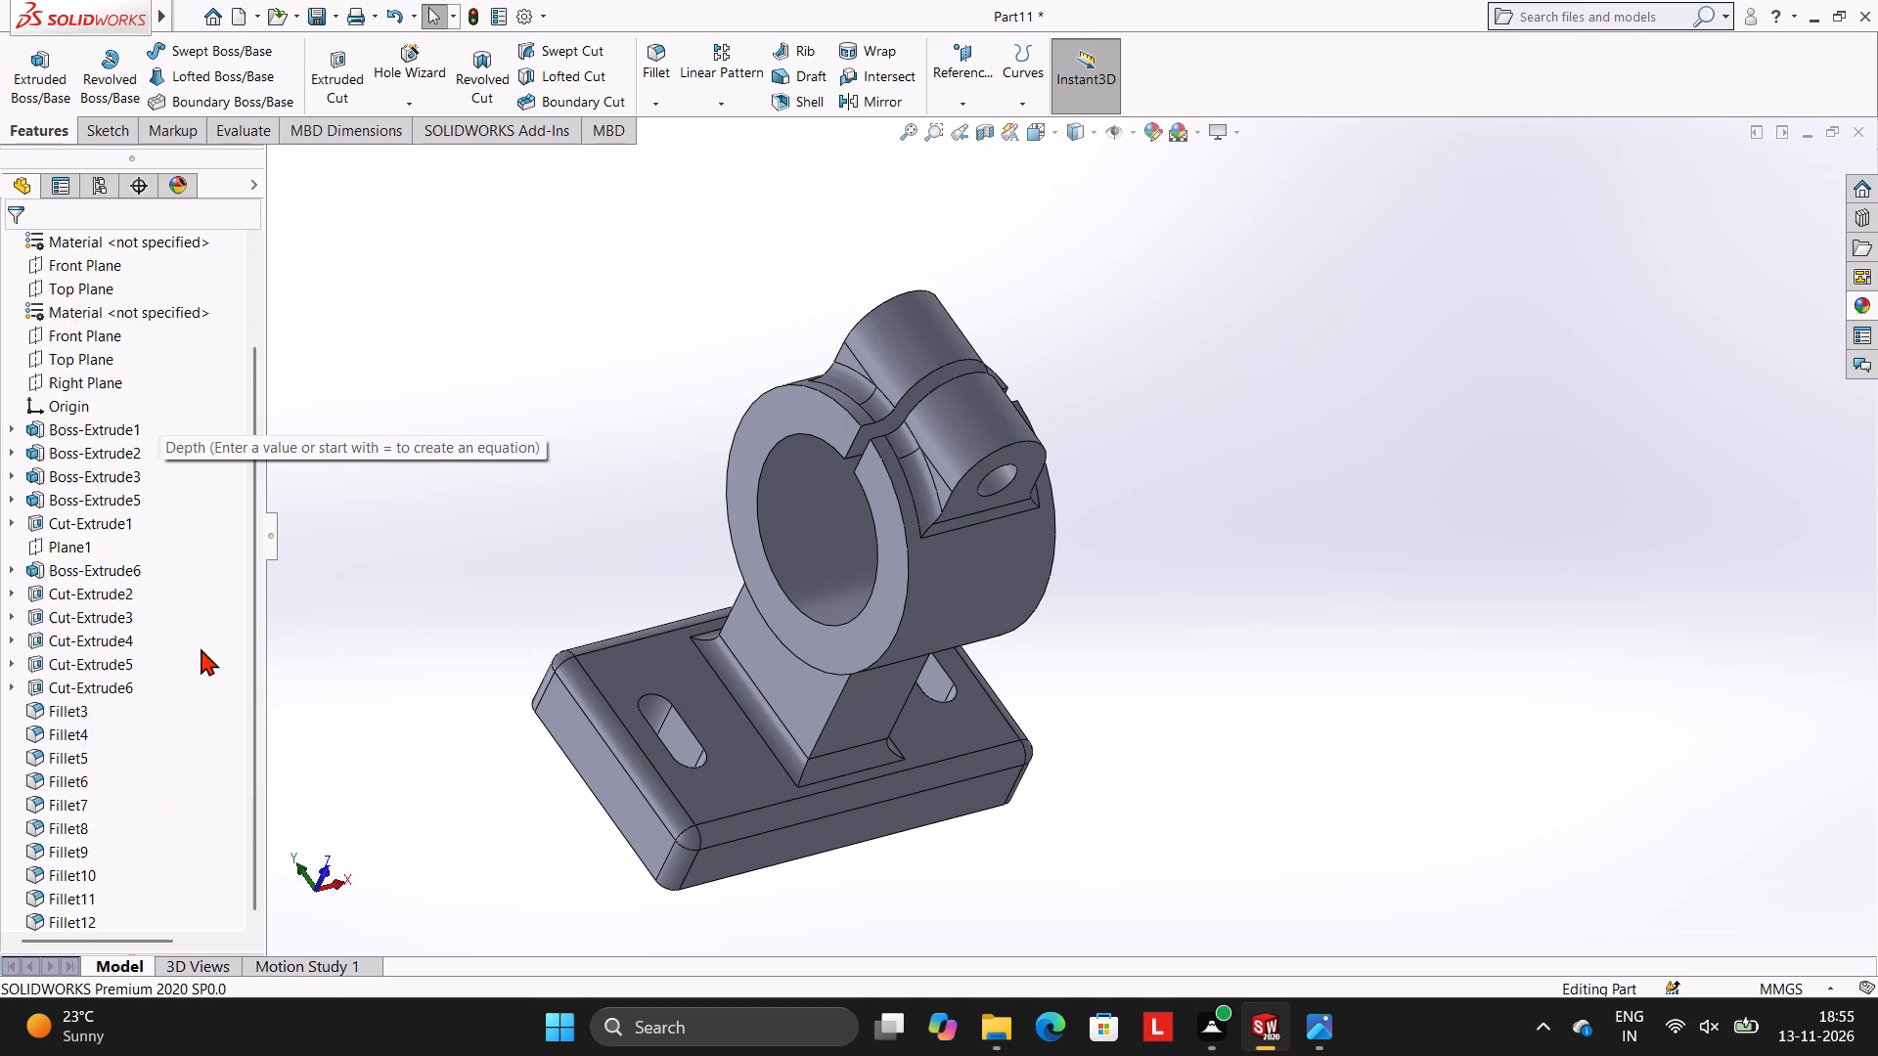
scroll(201, 648, "up", 3)
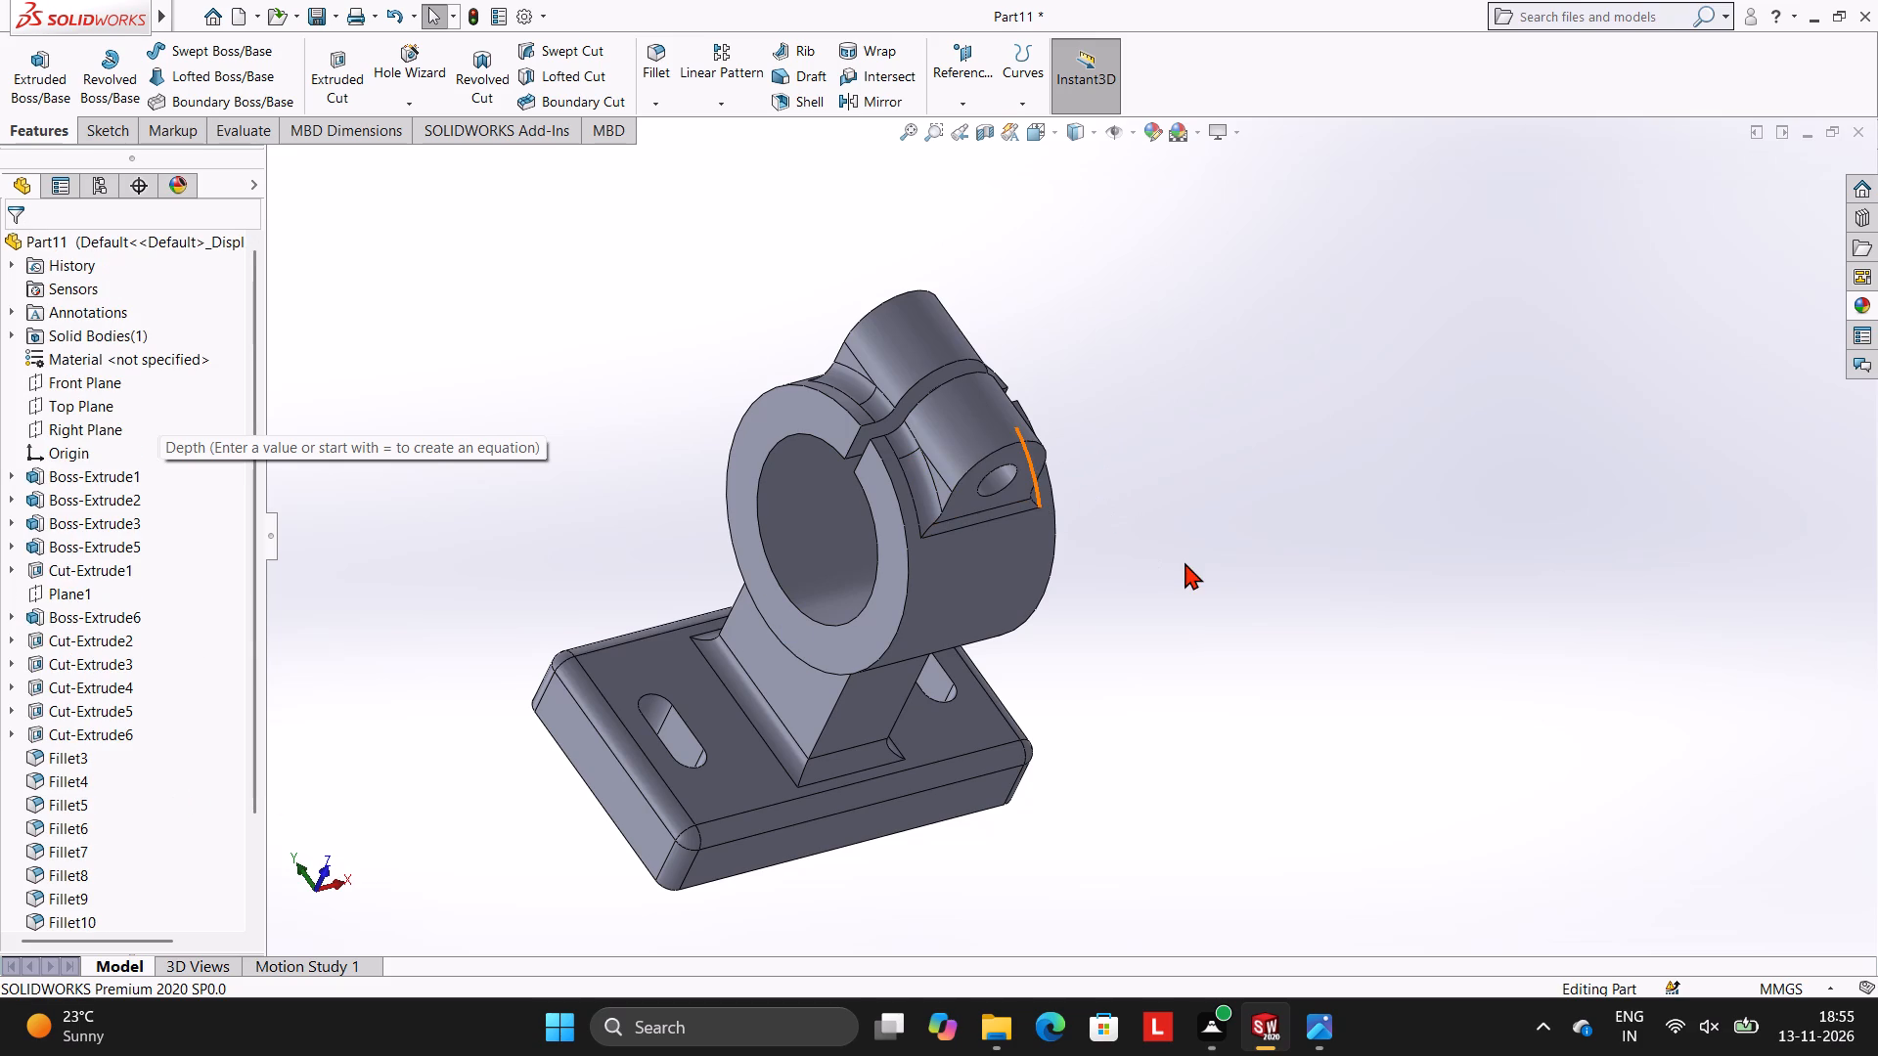
middle_click_drag(1197, 492, 1153, 397)
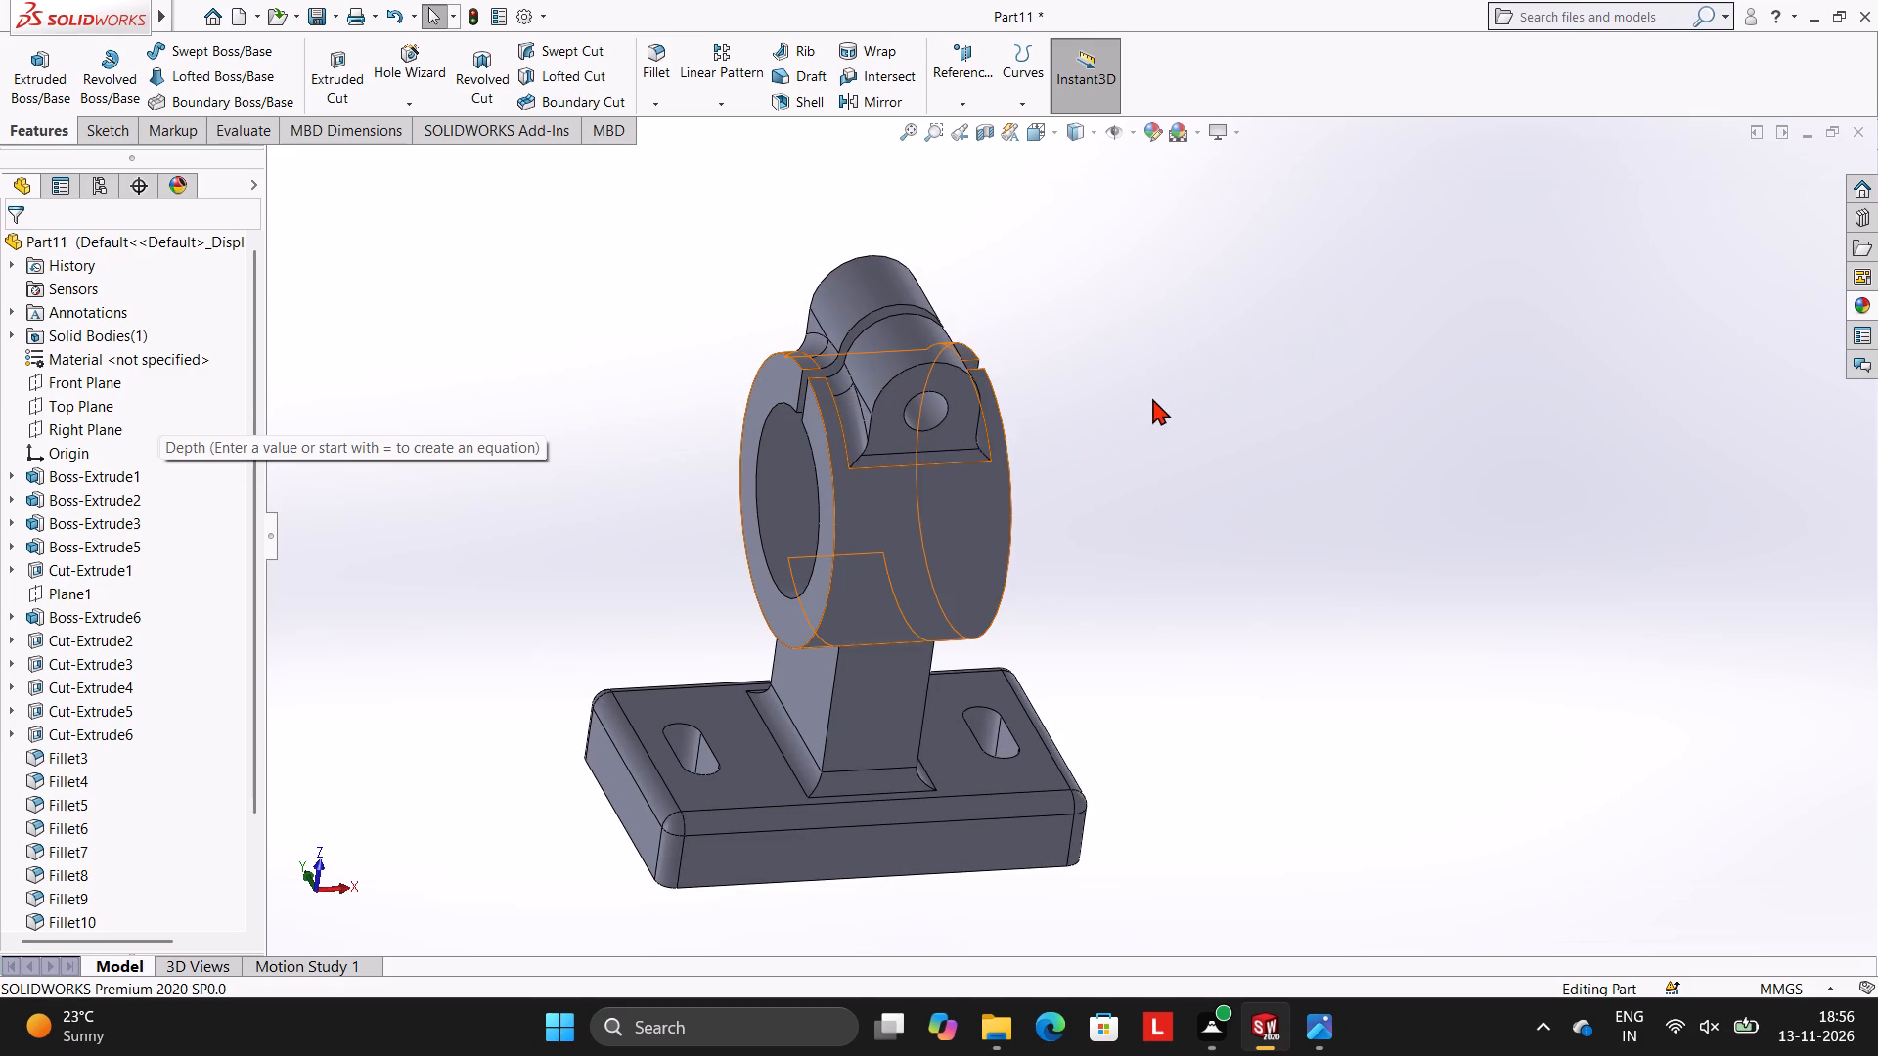
scroll(1118, 394, "down", 1)
middle_click_drag(1136, 394, 1280, 494)
scroll(1265, 494, "up", 3)
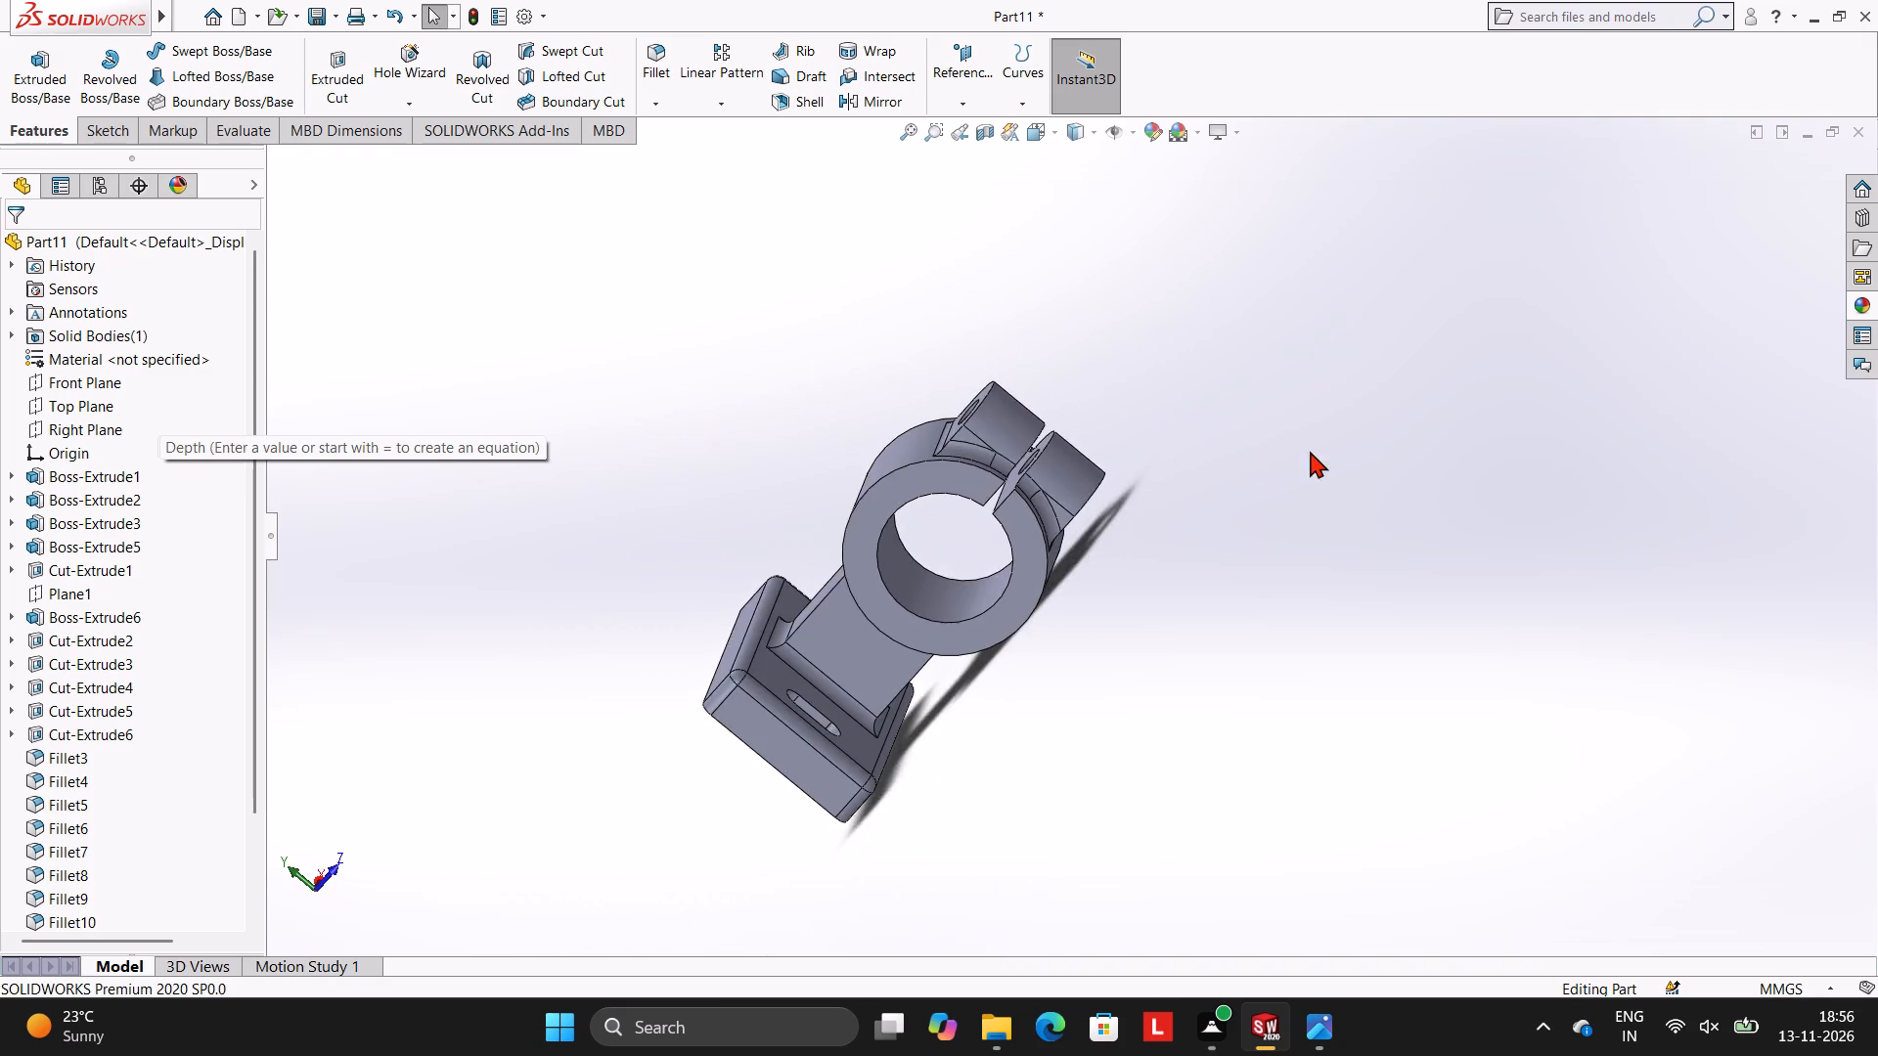
middle_click_drag(1310, 451, 1436, 633)
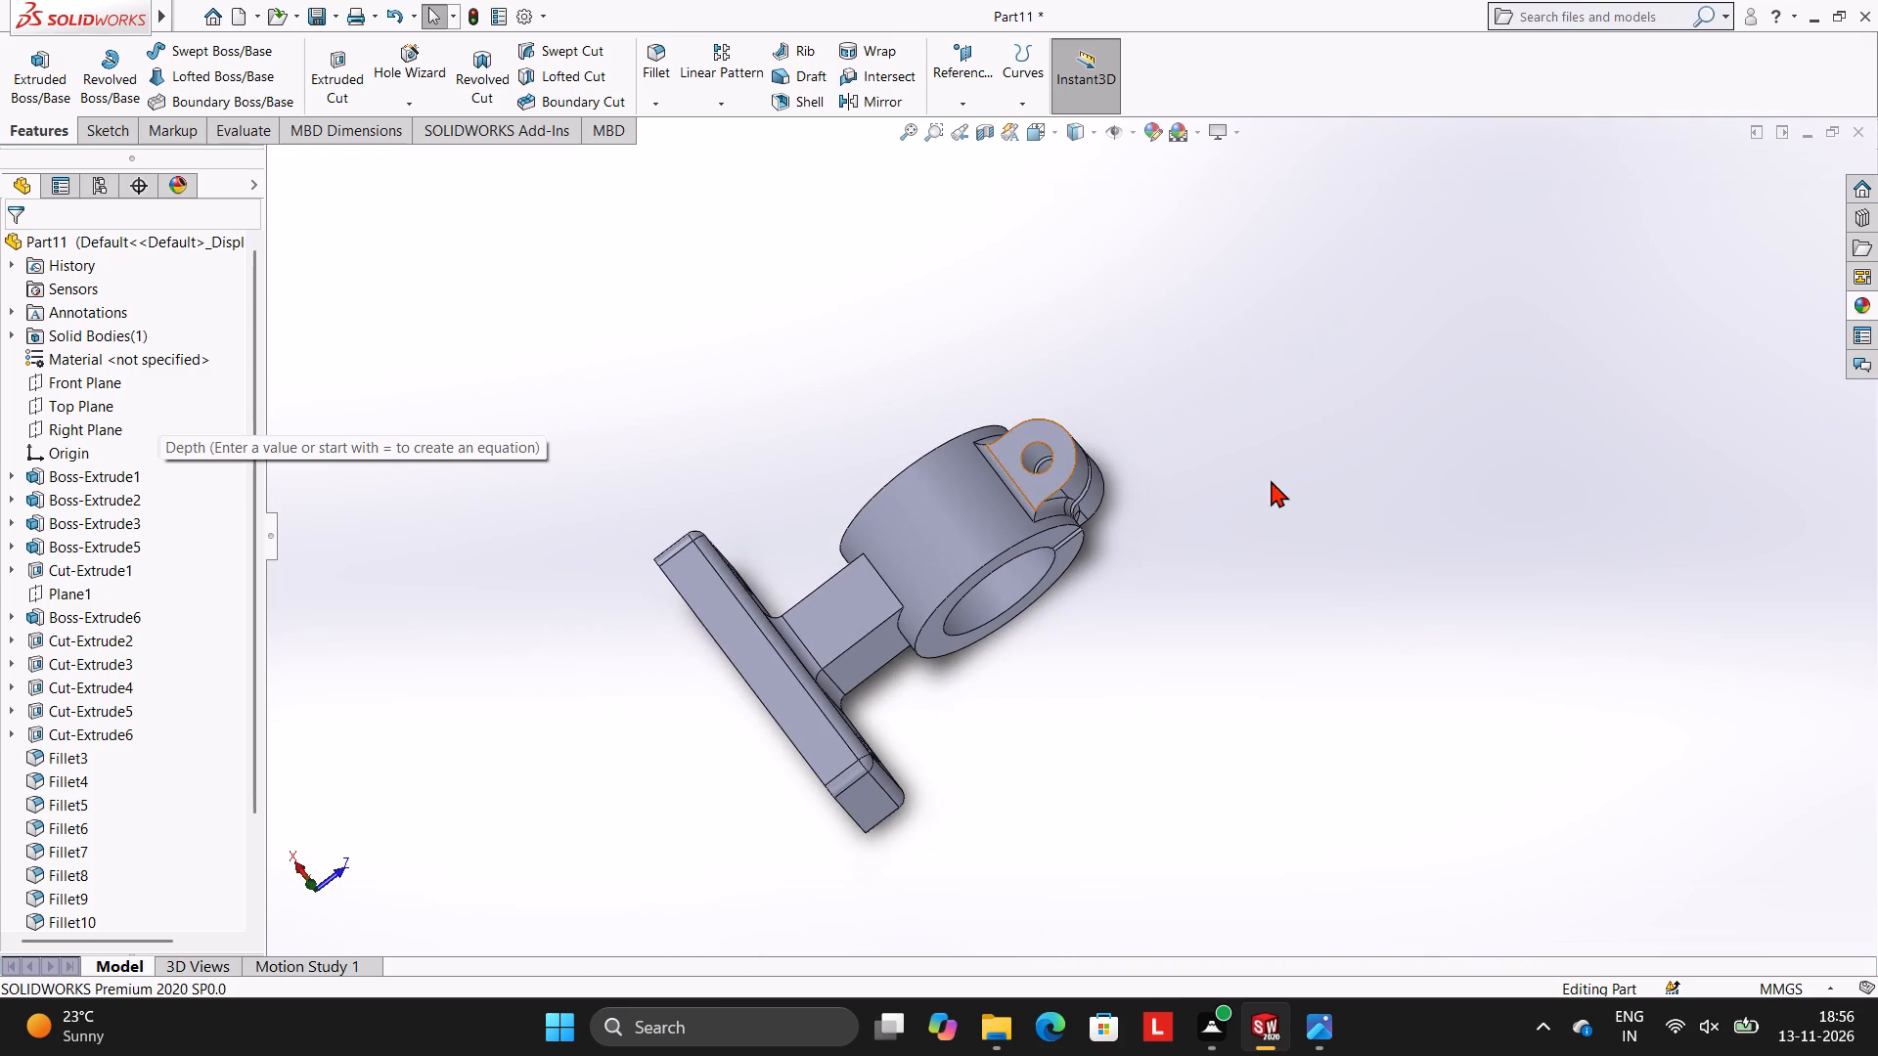
middle_click_drag(1271, 480, 1098, 337)
middle_click_drag(1333, 556, 1274, 438)
scroll(1127, 426, "down", 3)
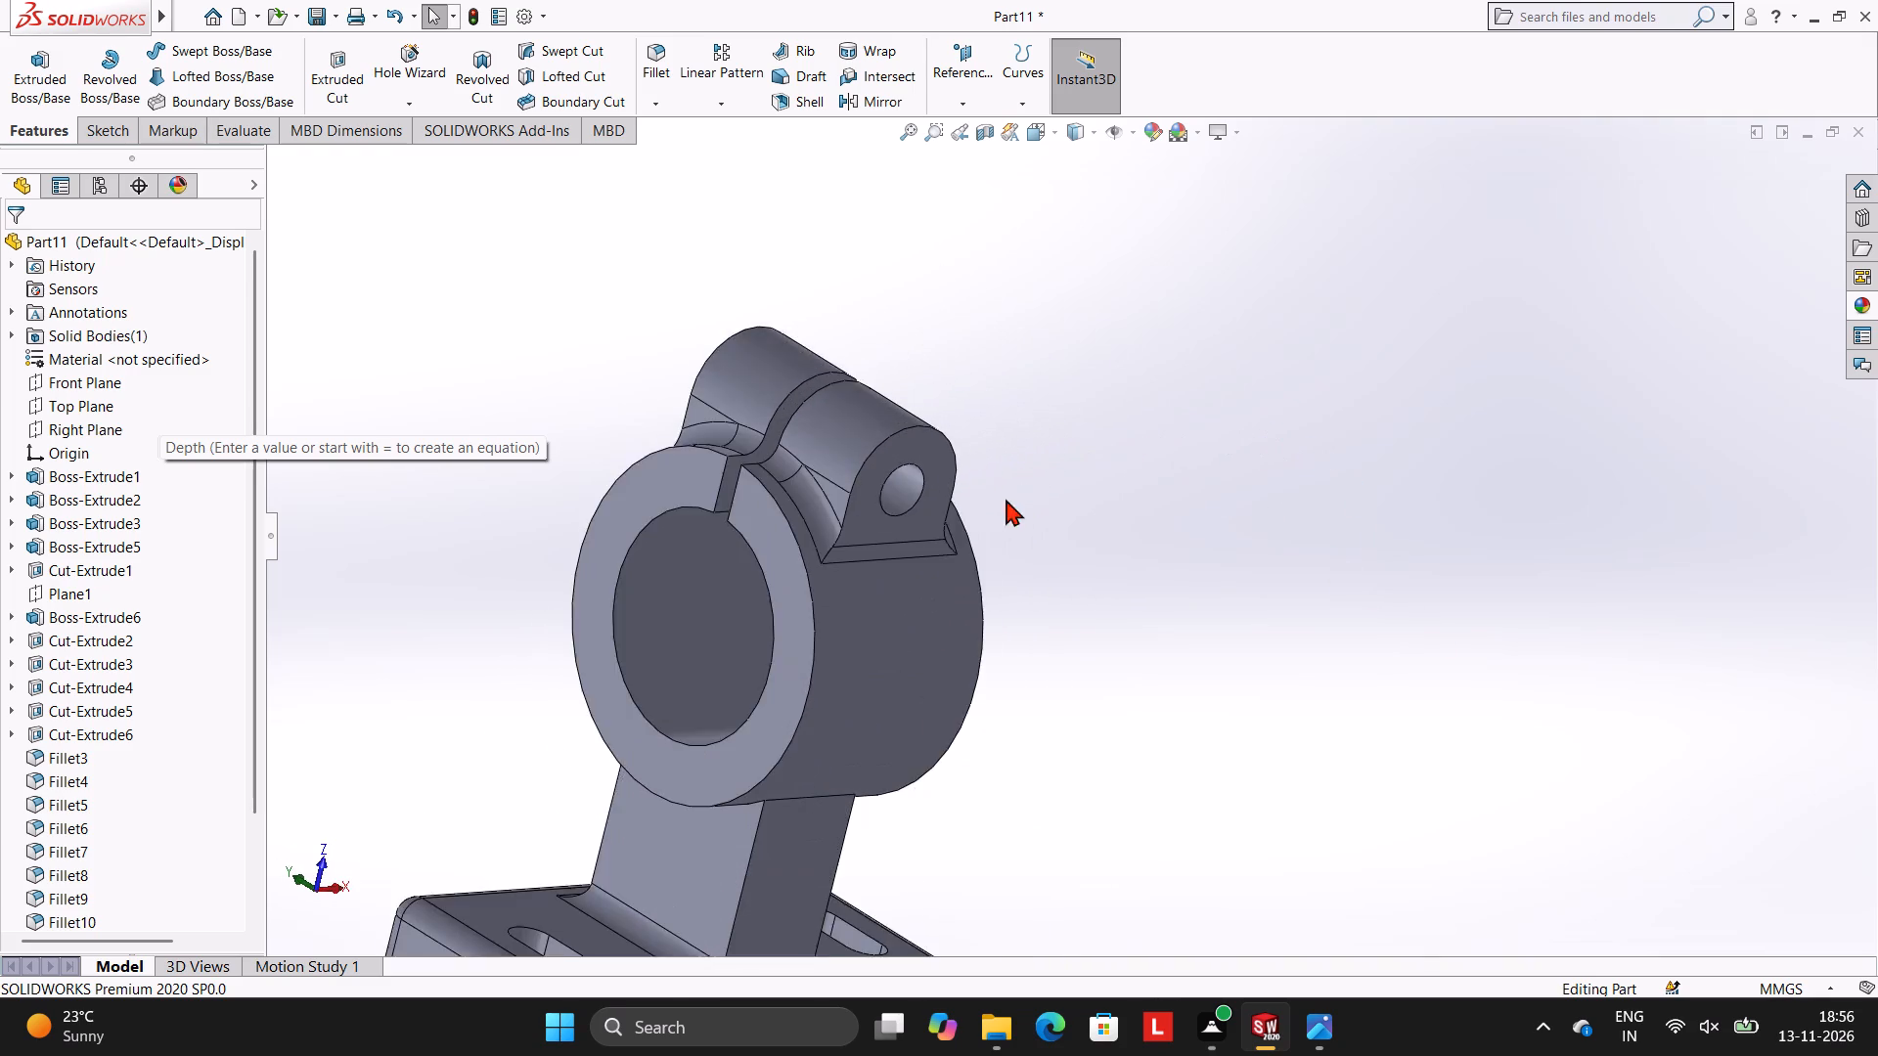
scroll(1003, 499, "up", 3)
middle_click_drag(692, 557, 690, 630)
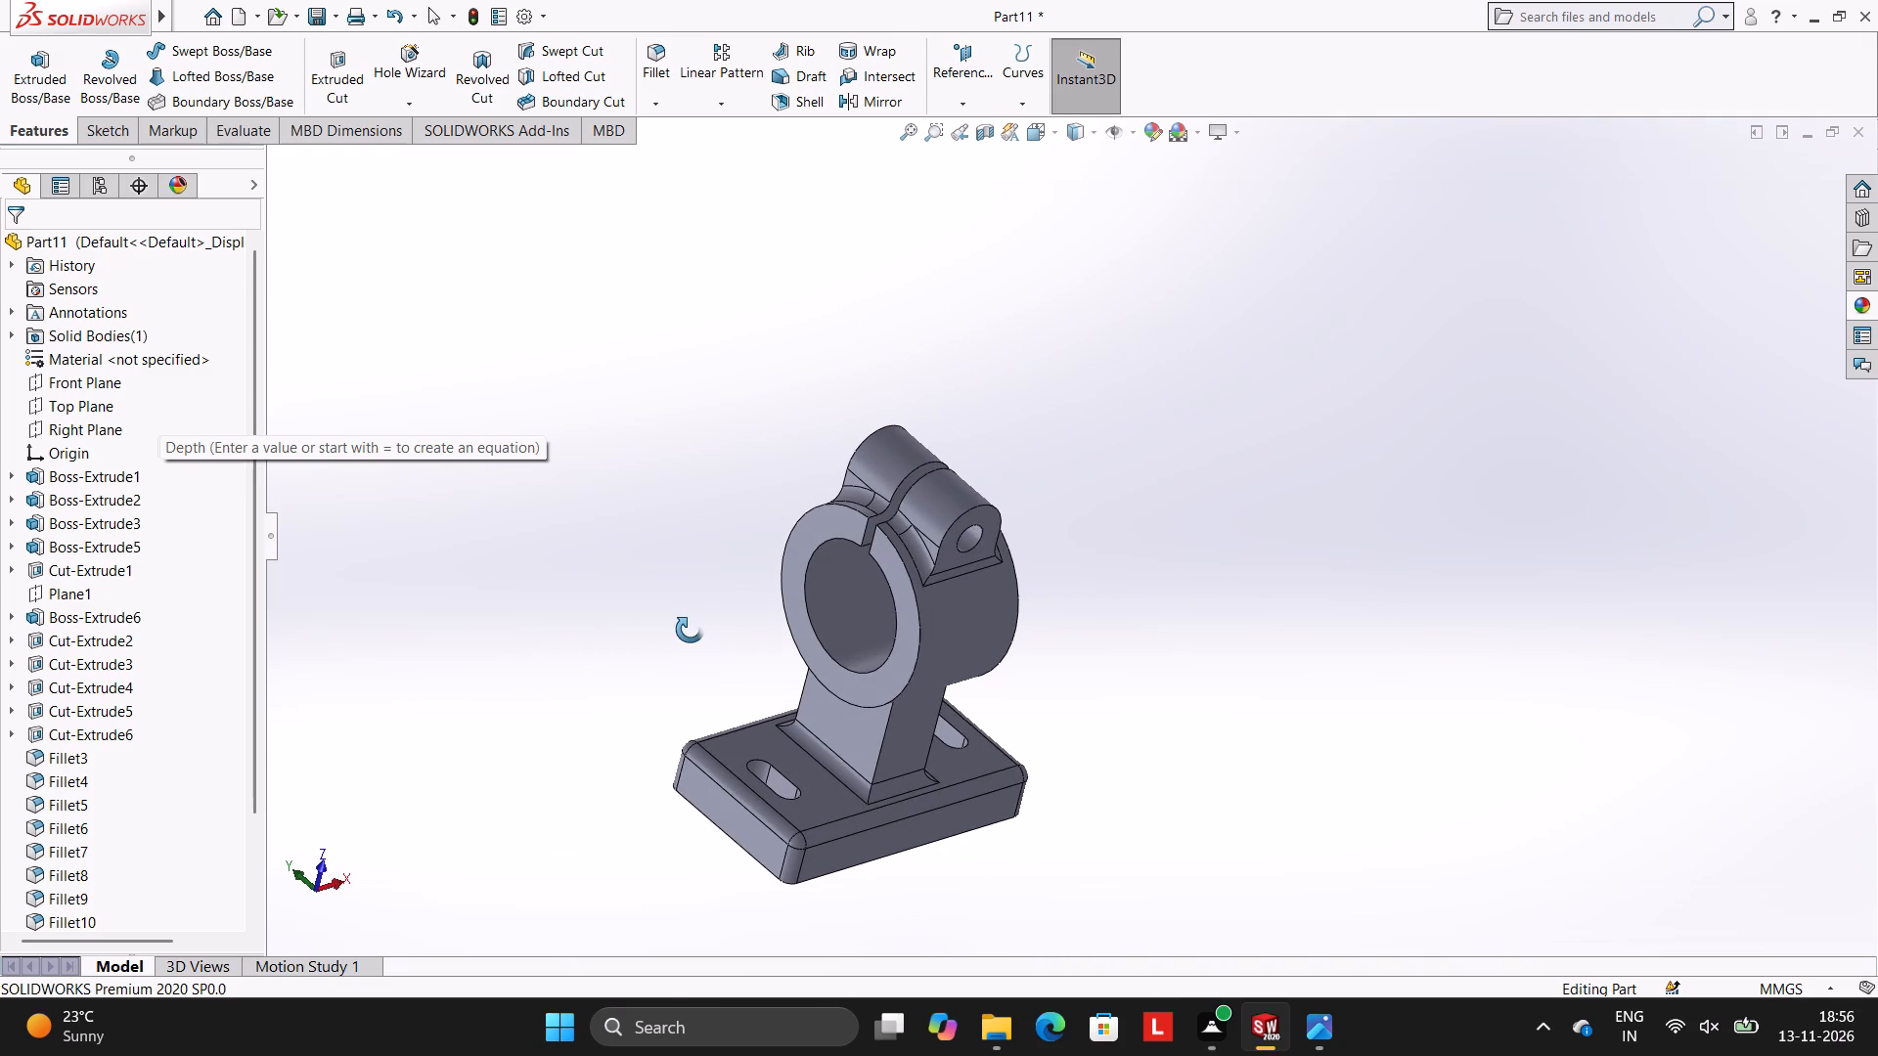
middle_click_drag(690, 630, 684, 630)
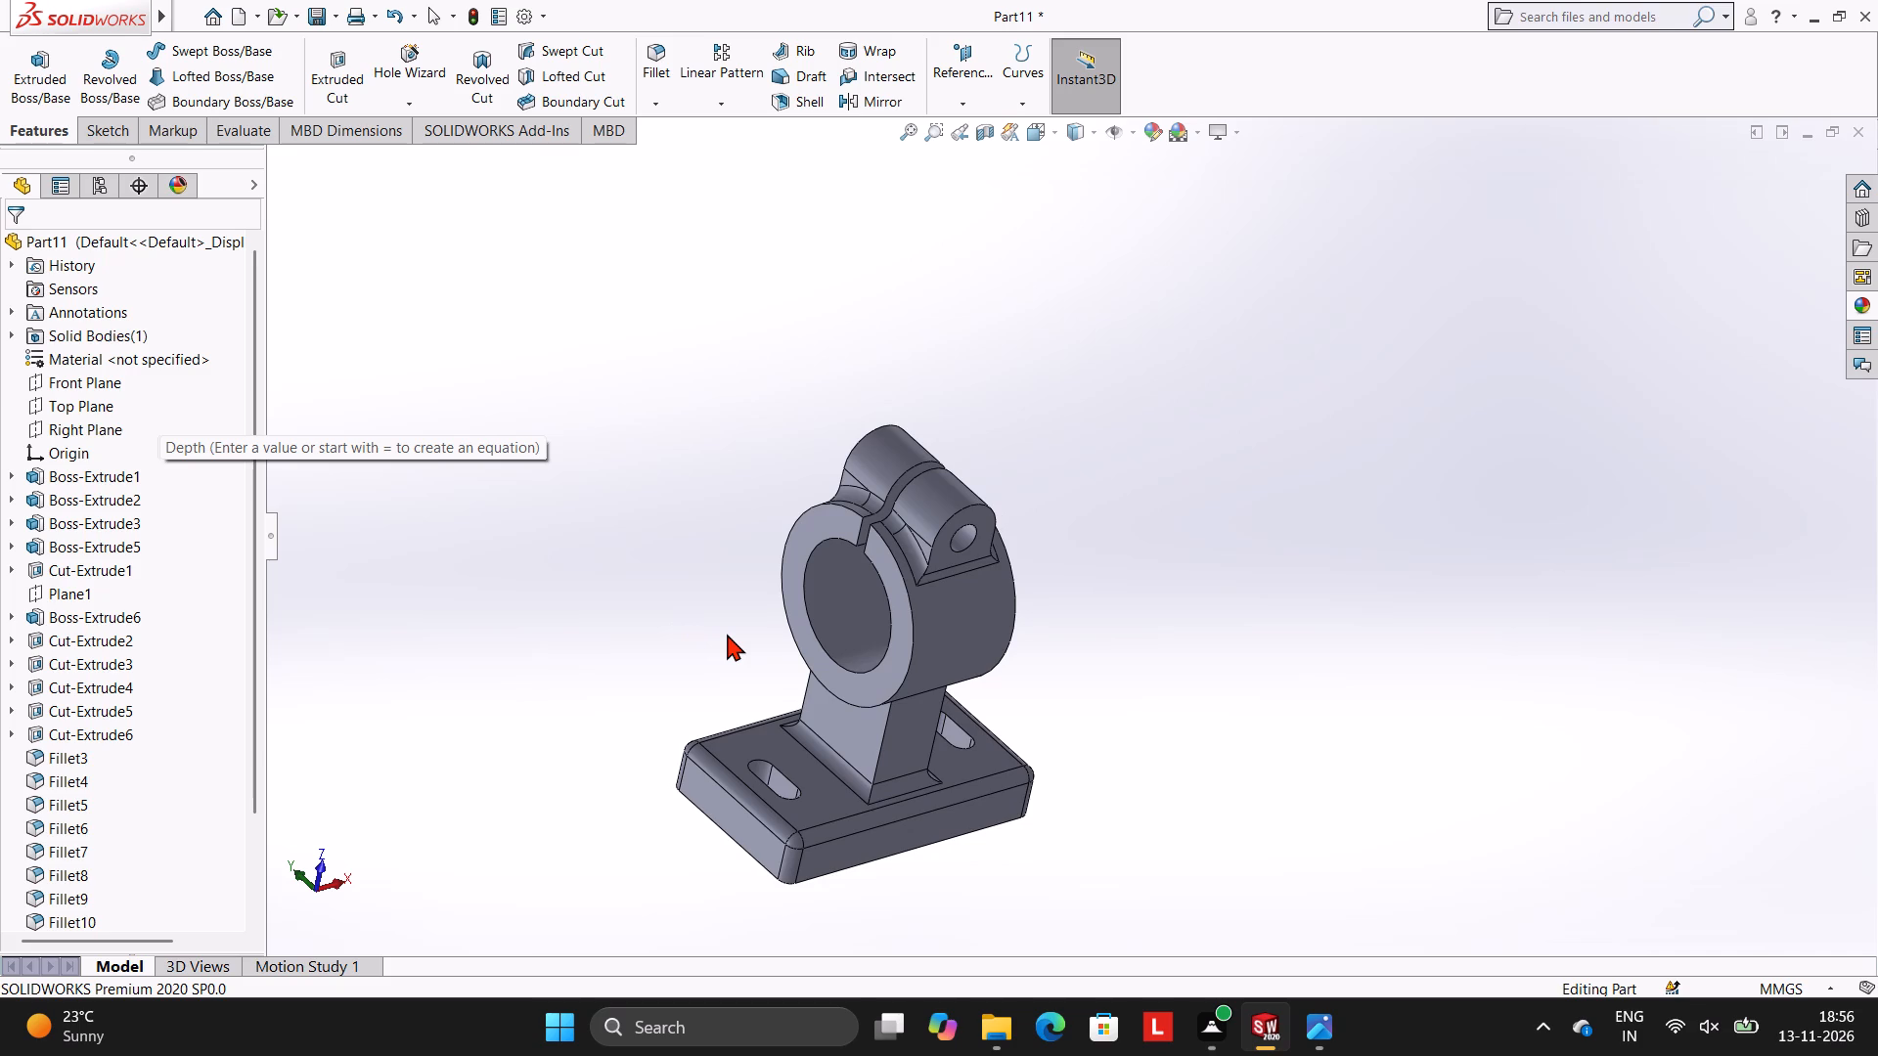
scroll(906, 675, "up", 2)
scroll(906, 675, "down", 2)
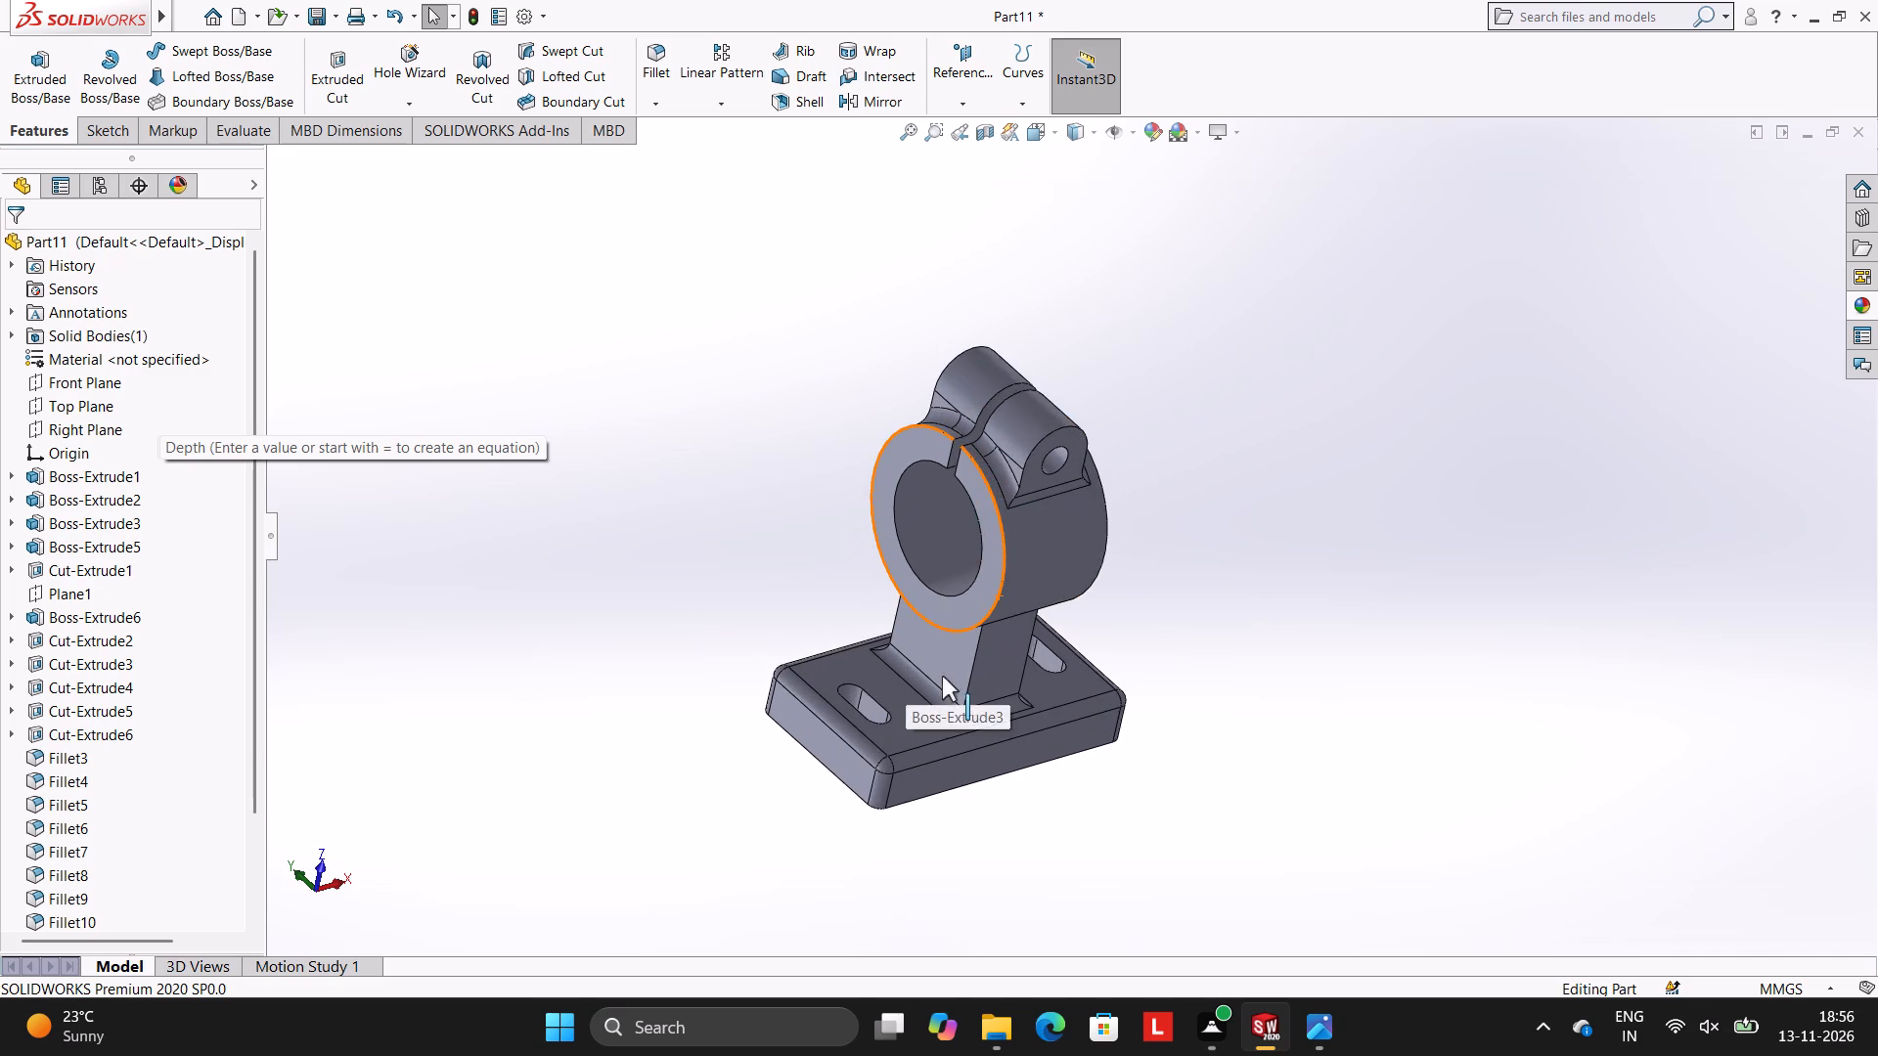
scroll(1104, 477, "down", 2)
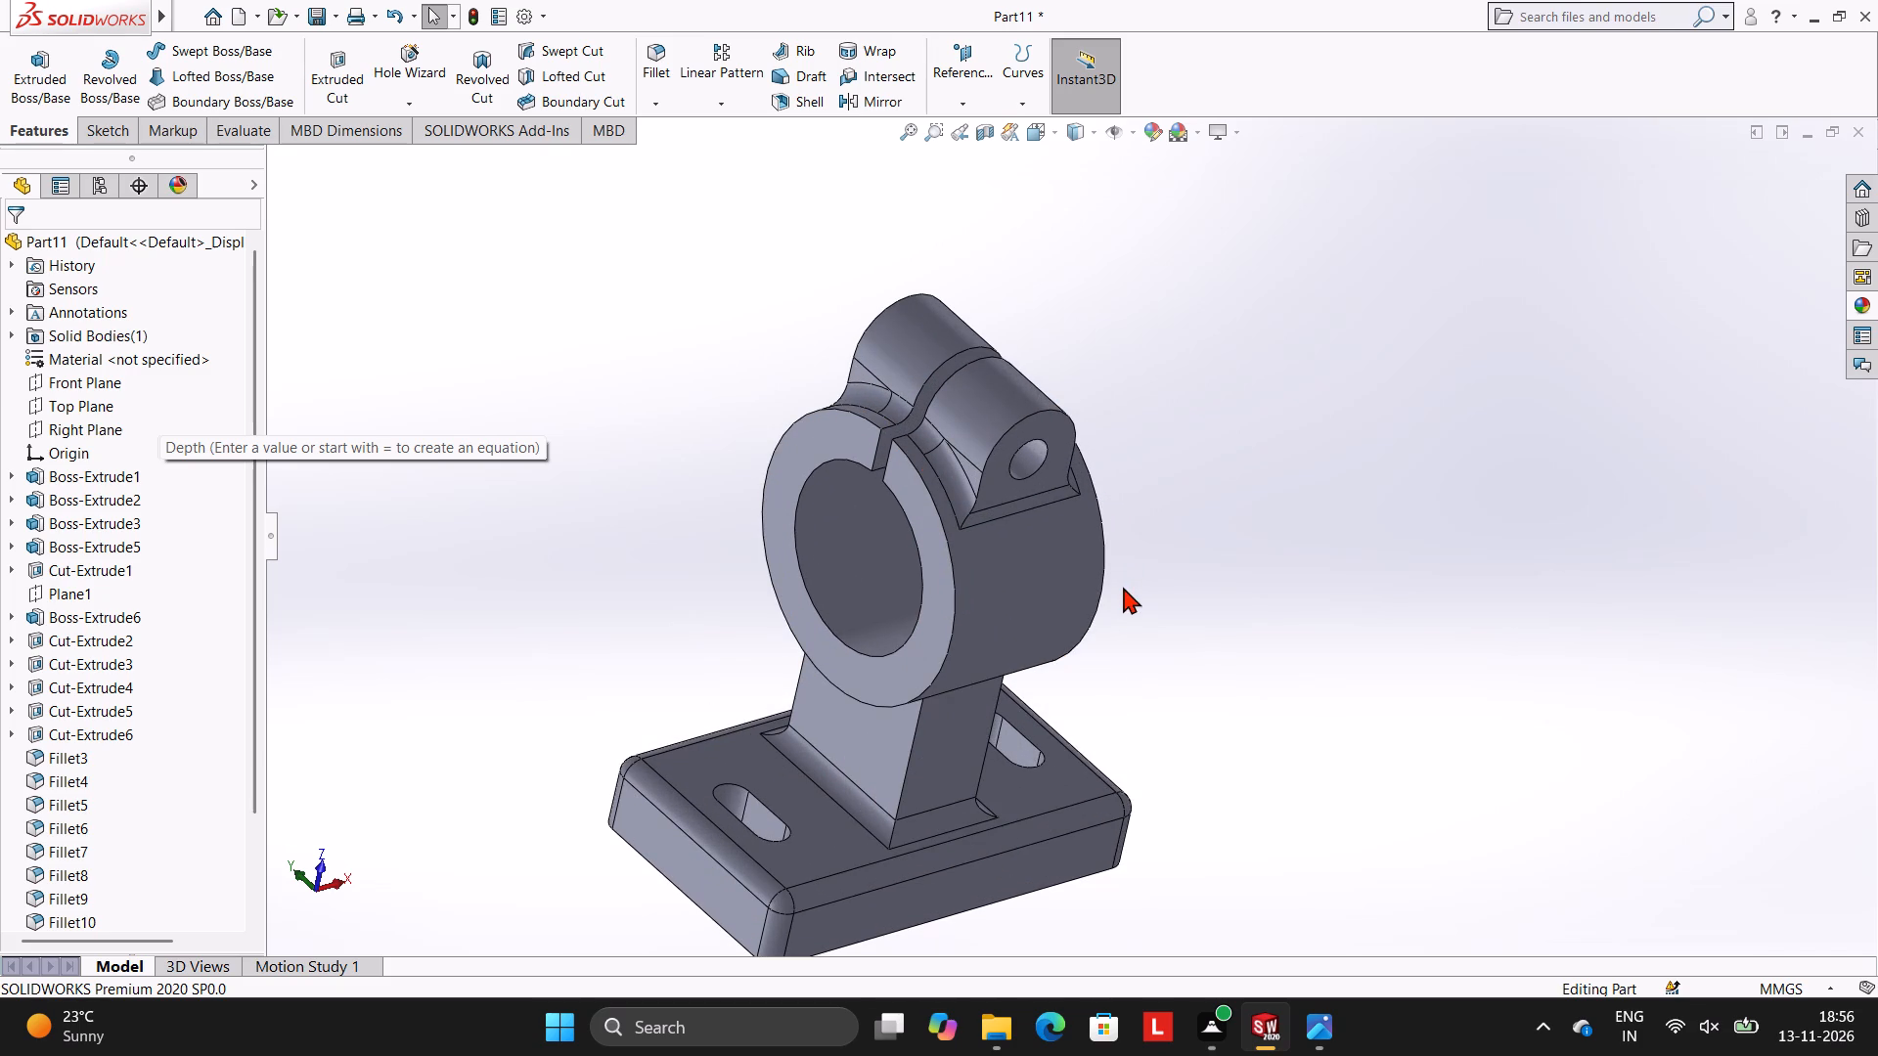
middle_click_drag(1298, 609, 1288, 585)
scroll(1107, 634, "up", 1)
scroll(1114, 634, "down", 1)
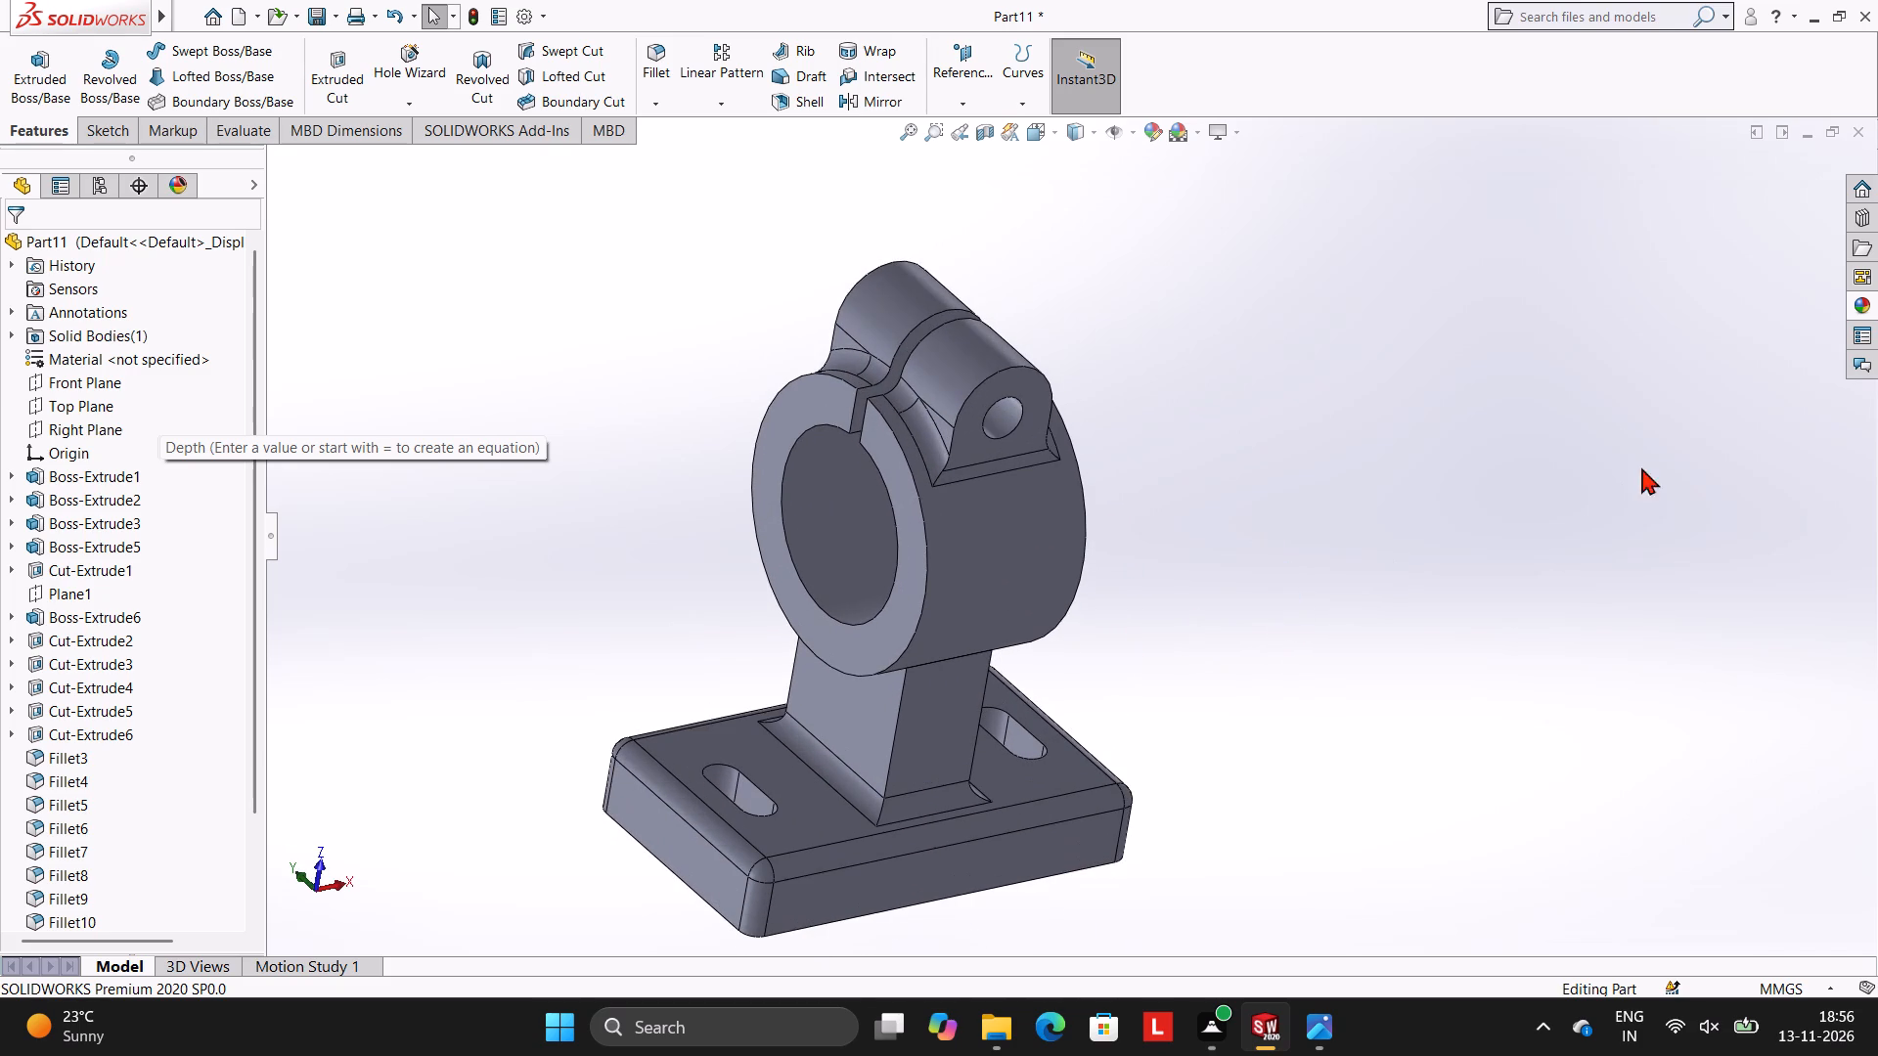
Apply the Blue LED appearance to the bracket's entire solid body.
left_click(1870, 306)
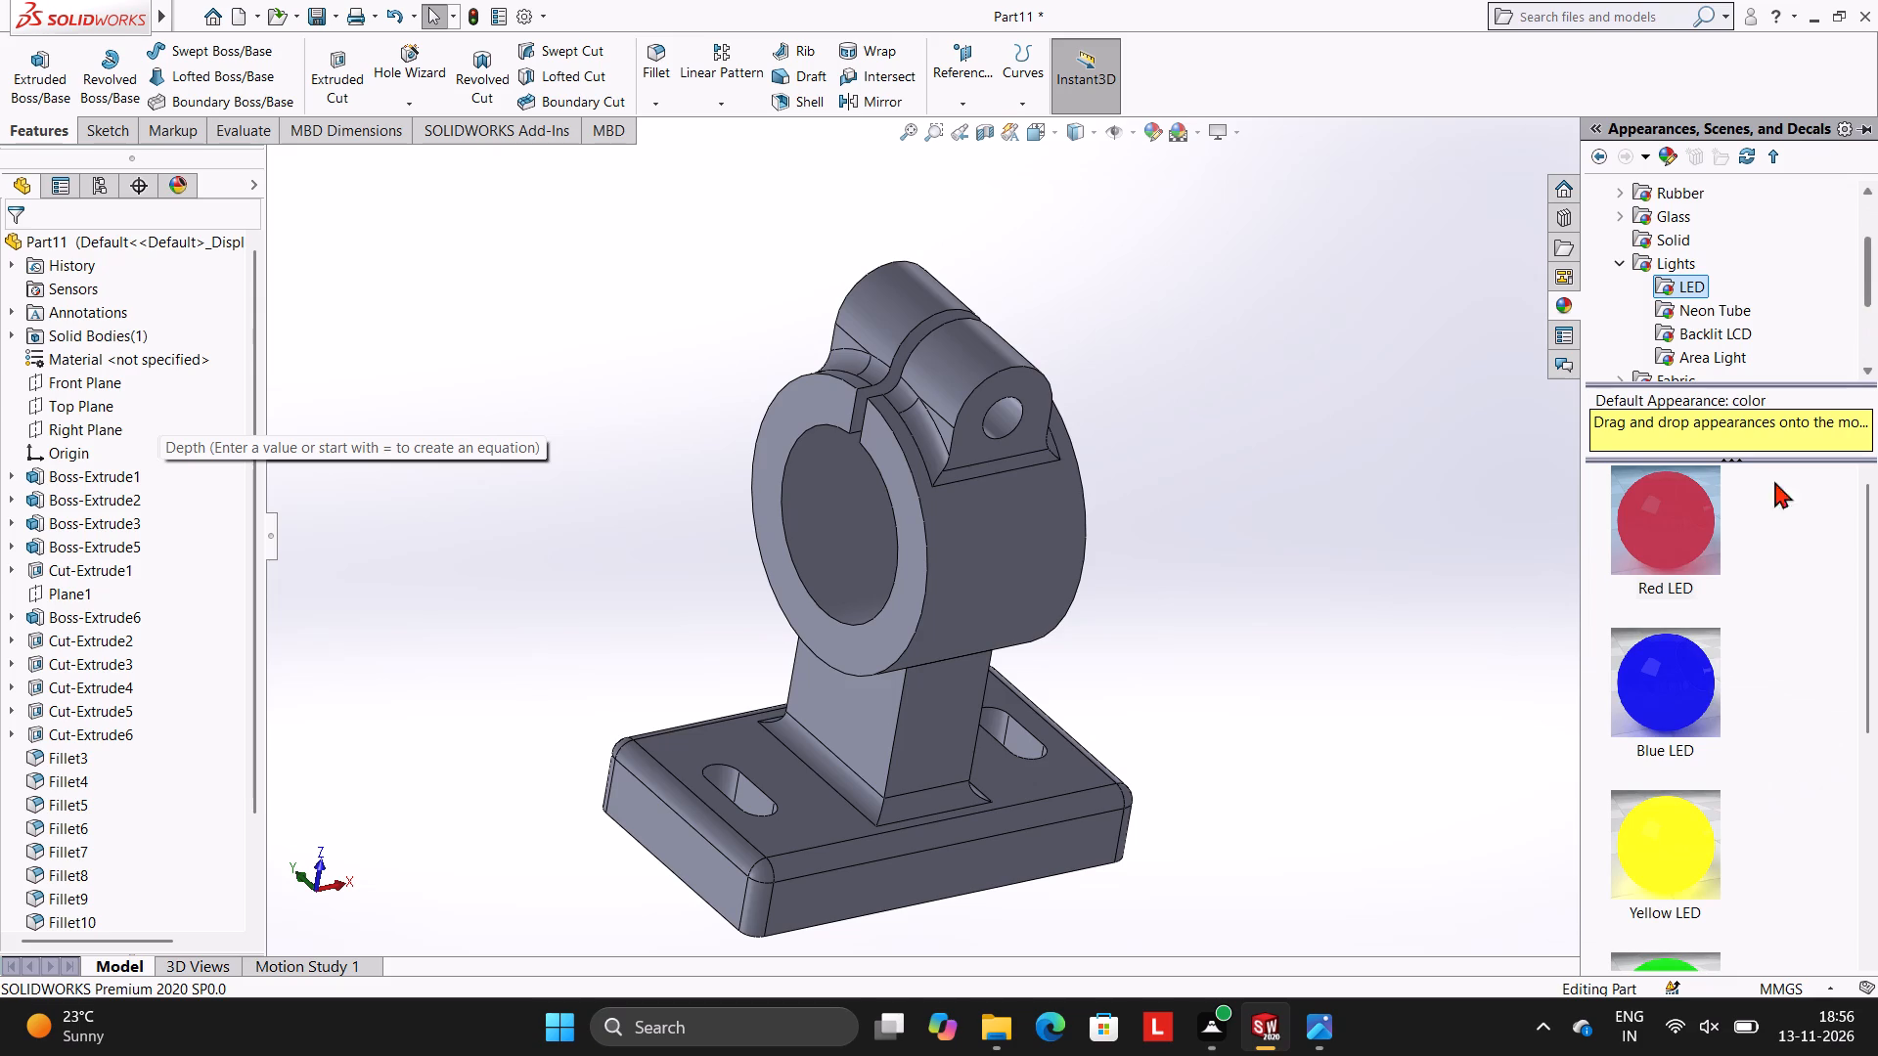
left_click_drag(1686, 662, 883, 700)
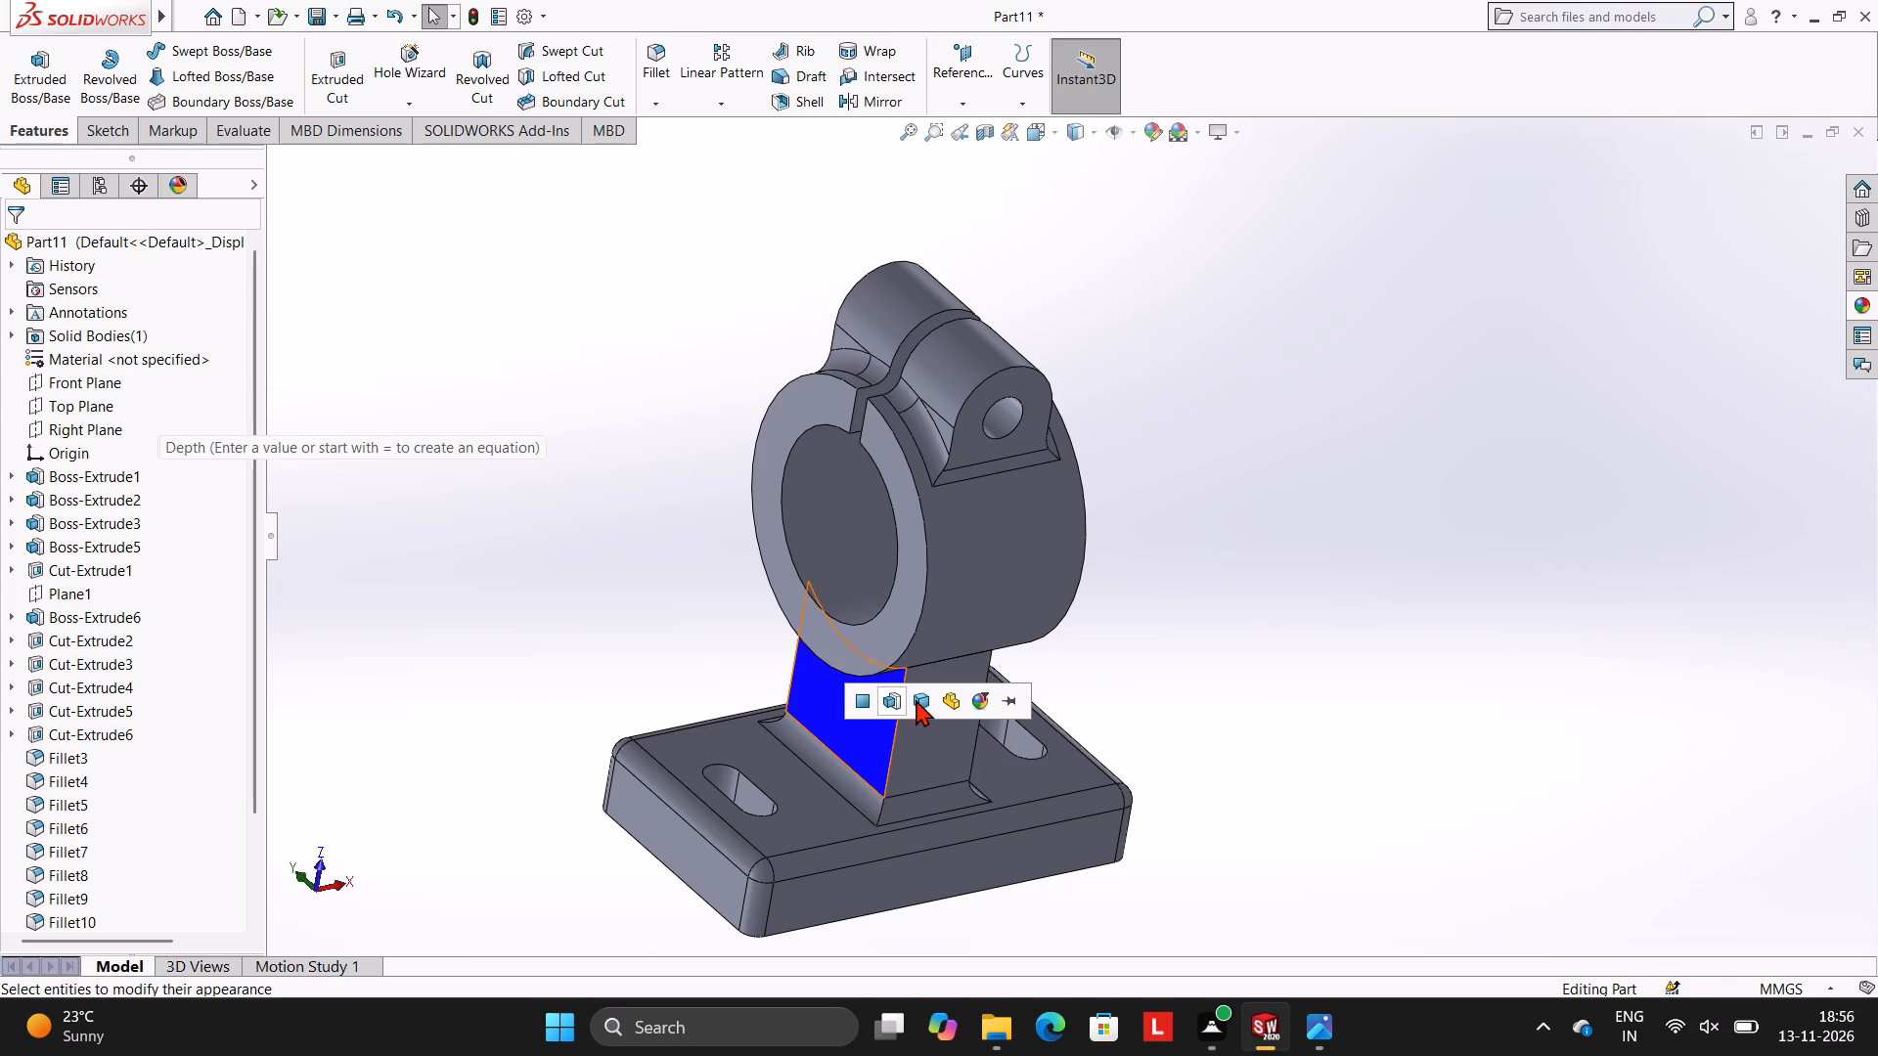
left_click(916, 699)
Apply the Yellow LED appearance to the Cut-Extrude1 feature, covering the boss bore and the clamp slit.
left_click(1864, 302)
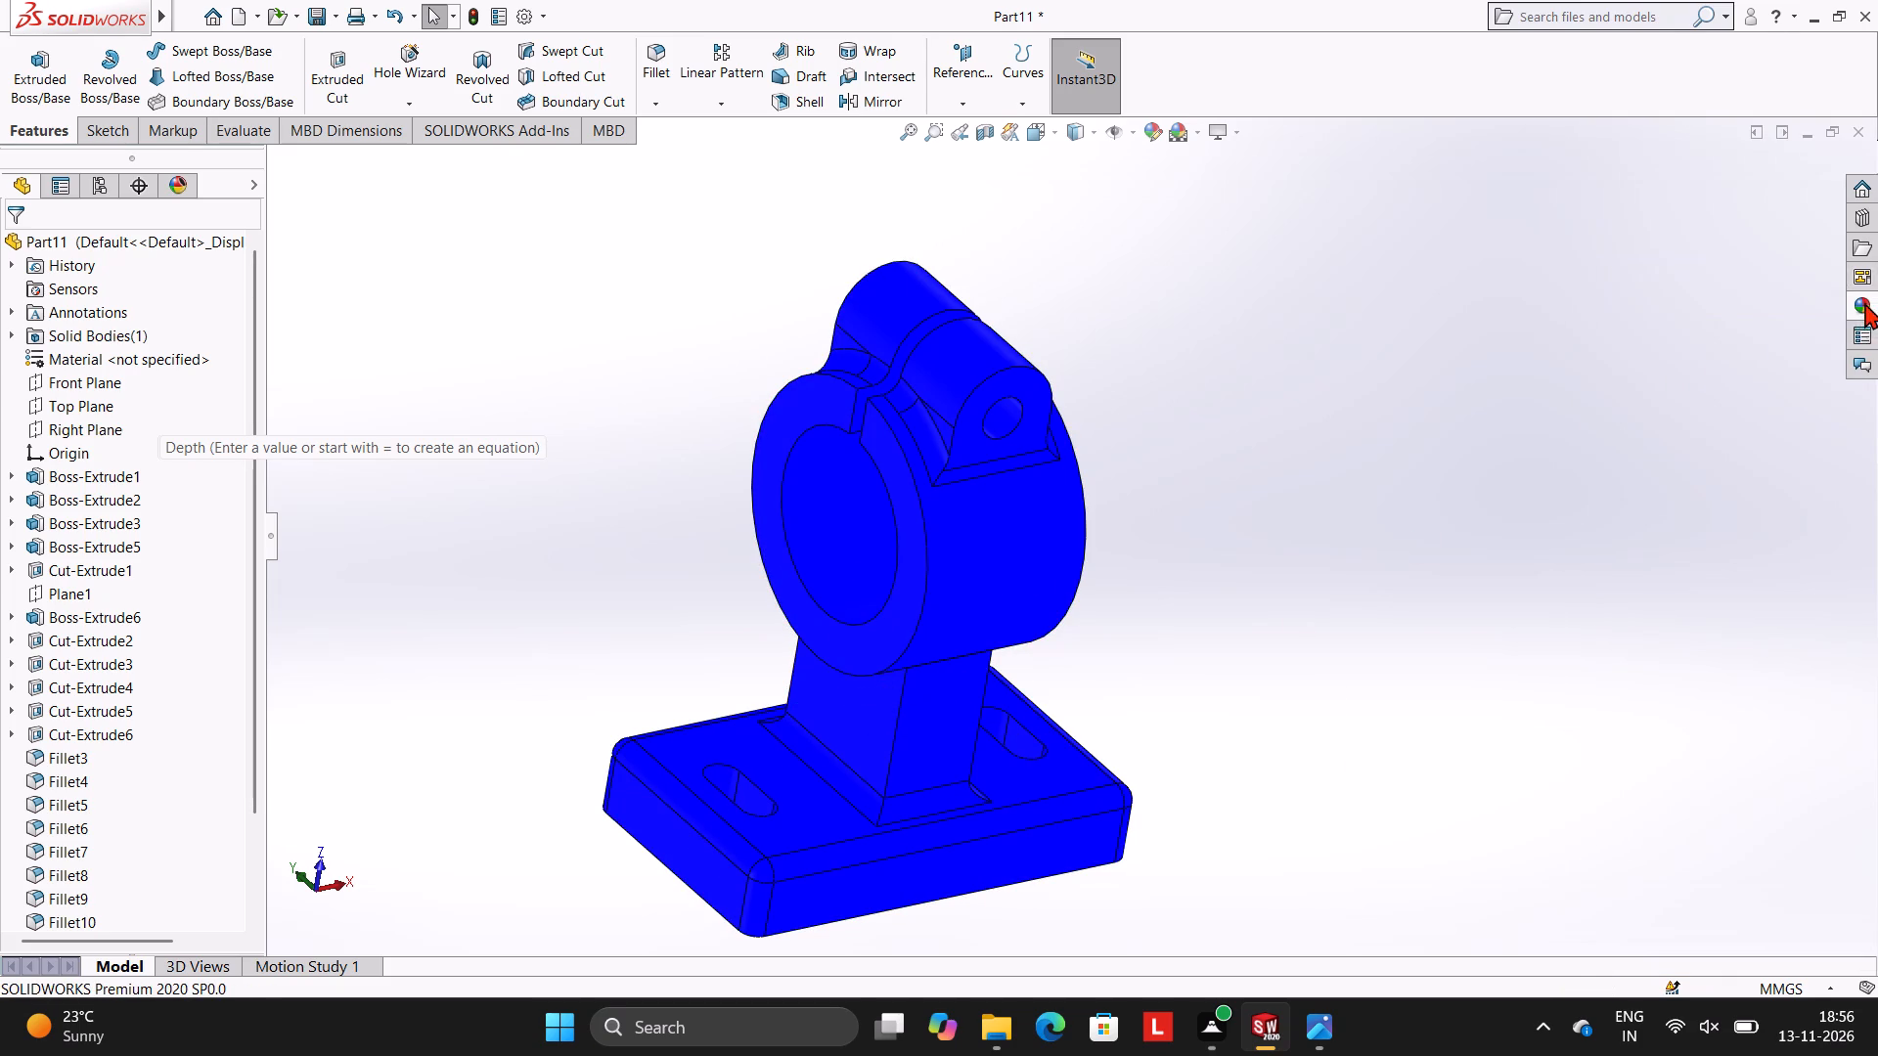
left_click_drag(1678, 820, 827, 506)
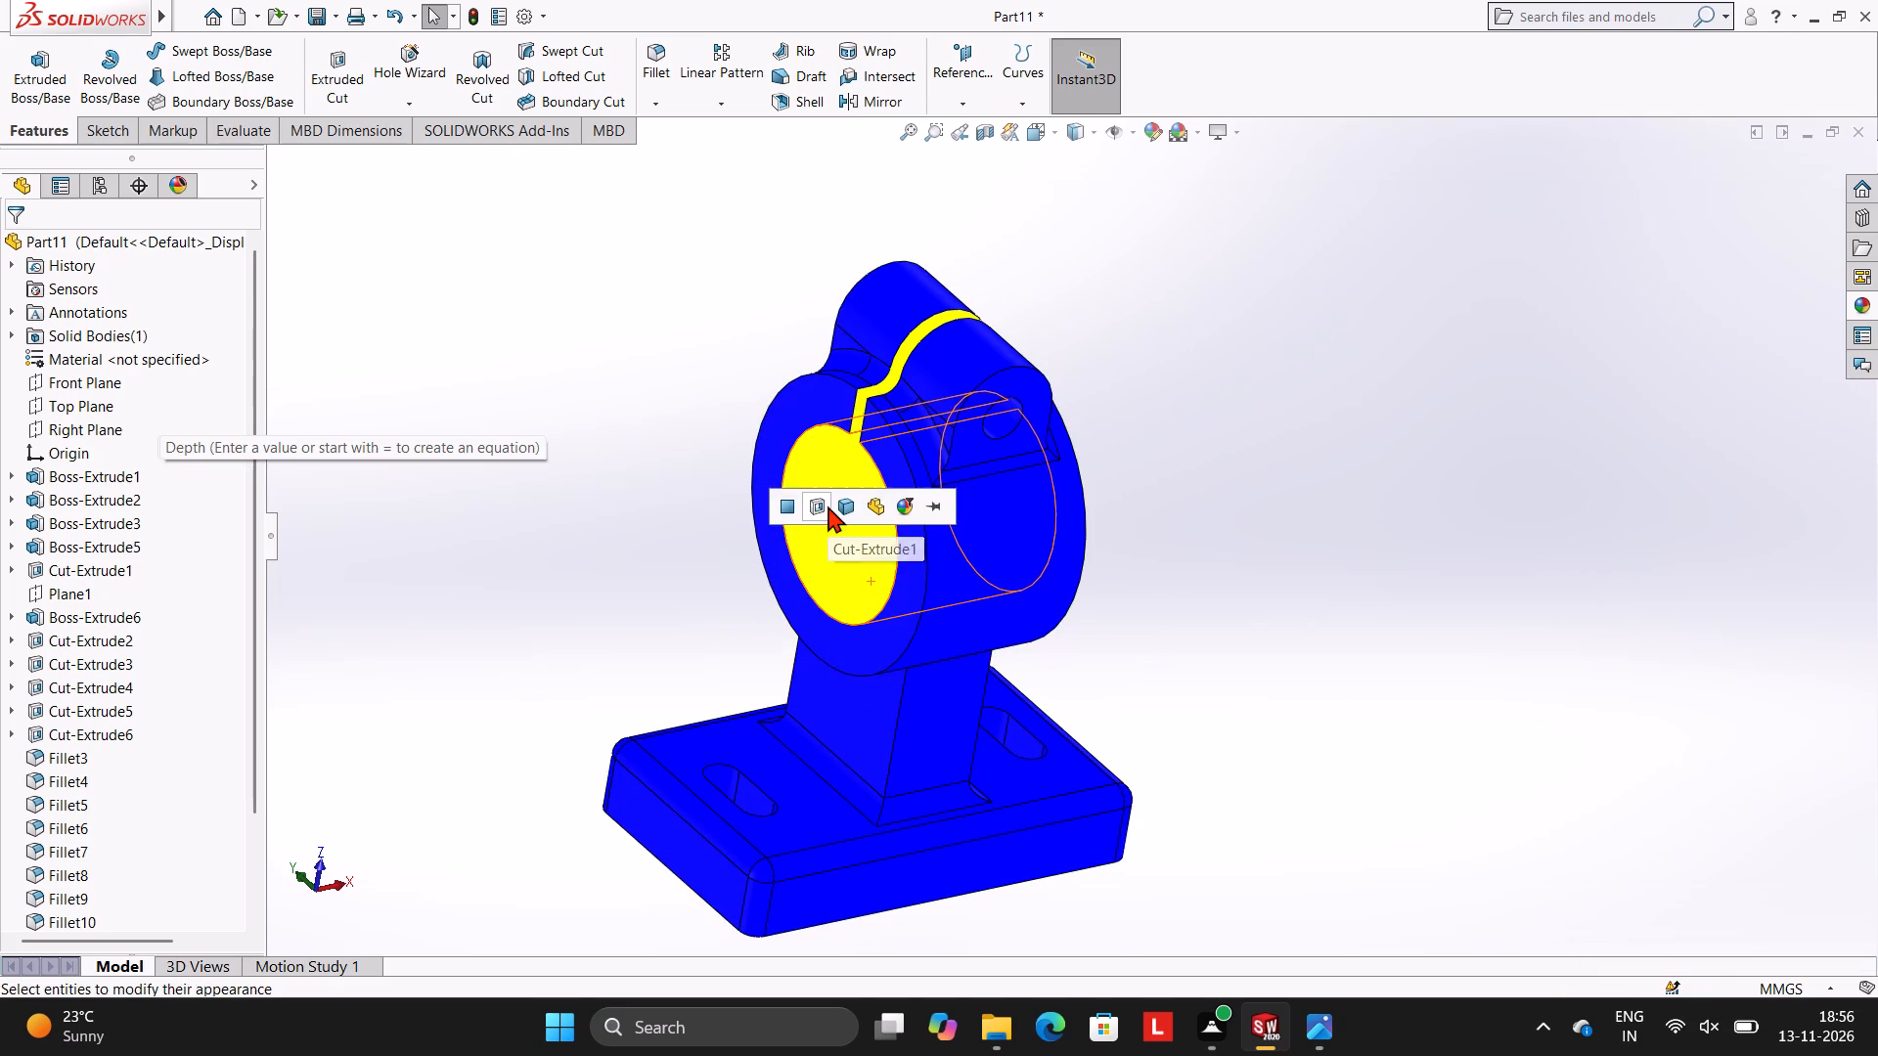
left_click(827, 506)
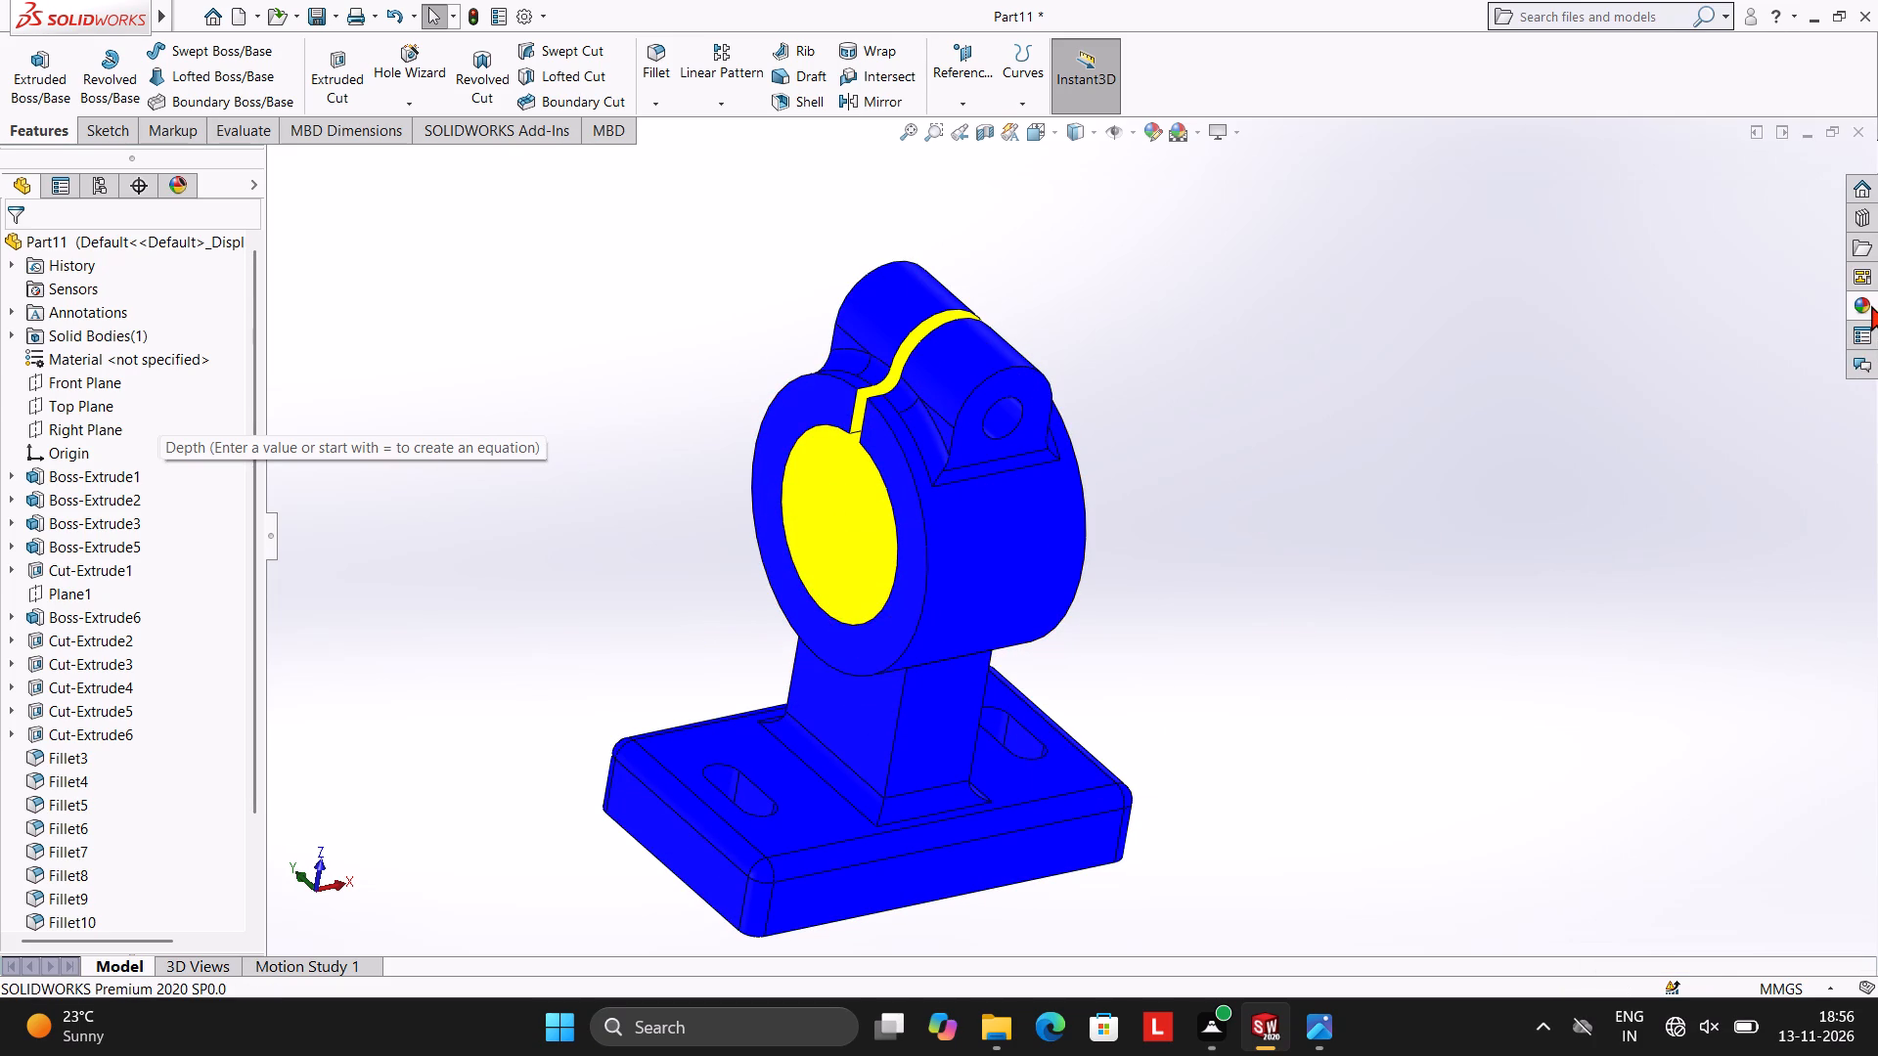
Apply the Red LED appearance to the cylindrical boss's extrude feature.
left_click(1871, 305)
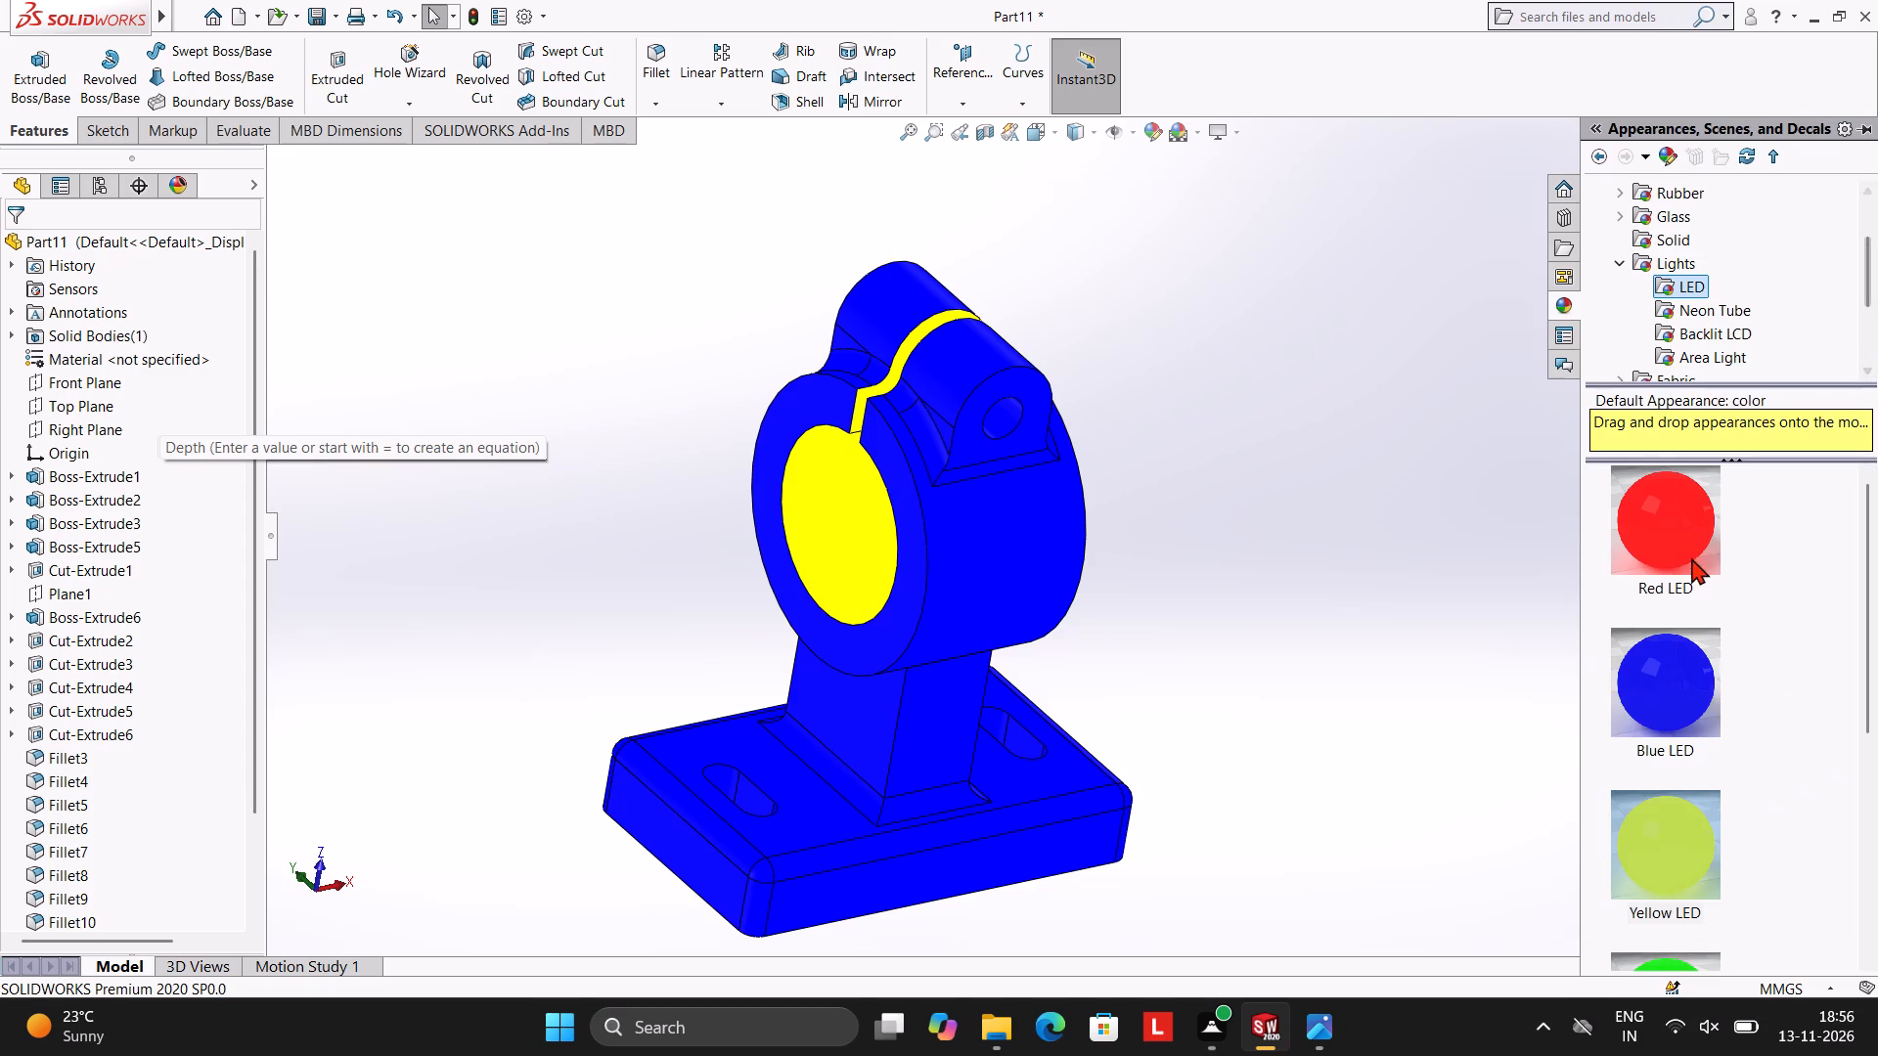
left_click_drag(1682, 514, 1006, 569)
left_click(1006, 569)
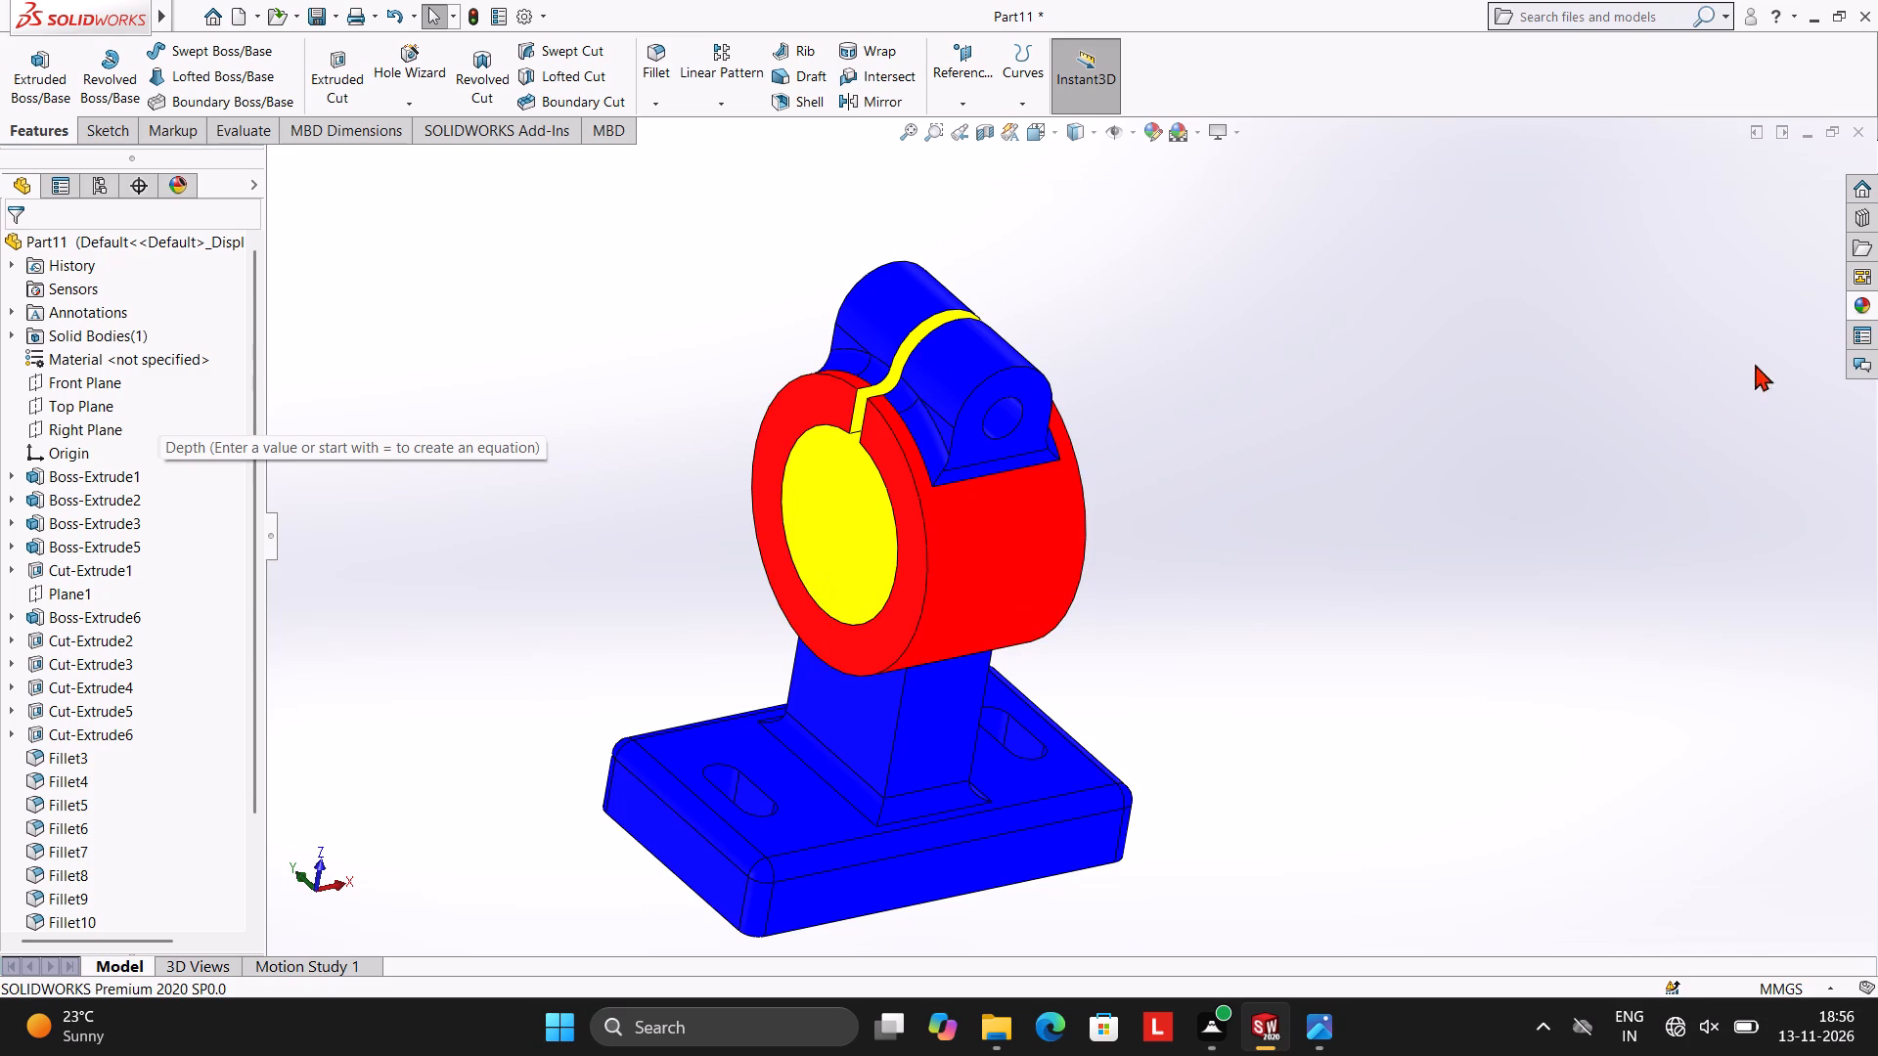
Apply the Red LED appearance to both slot cut features in the base.
left_click(1874, 308)
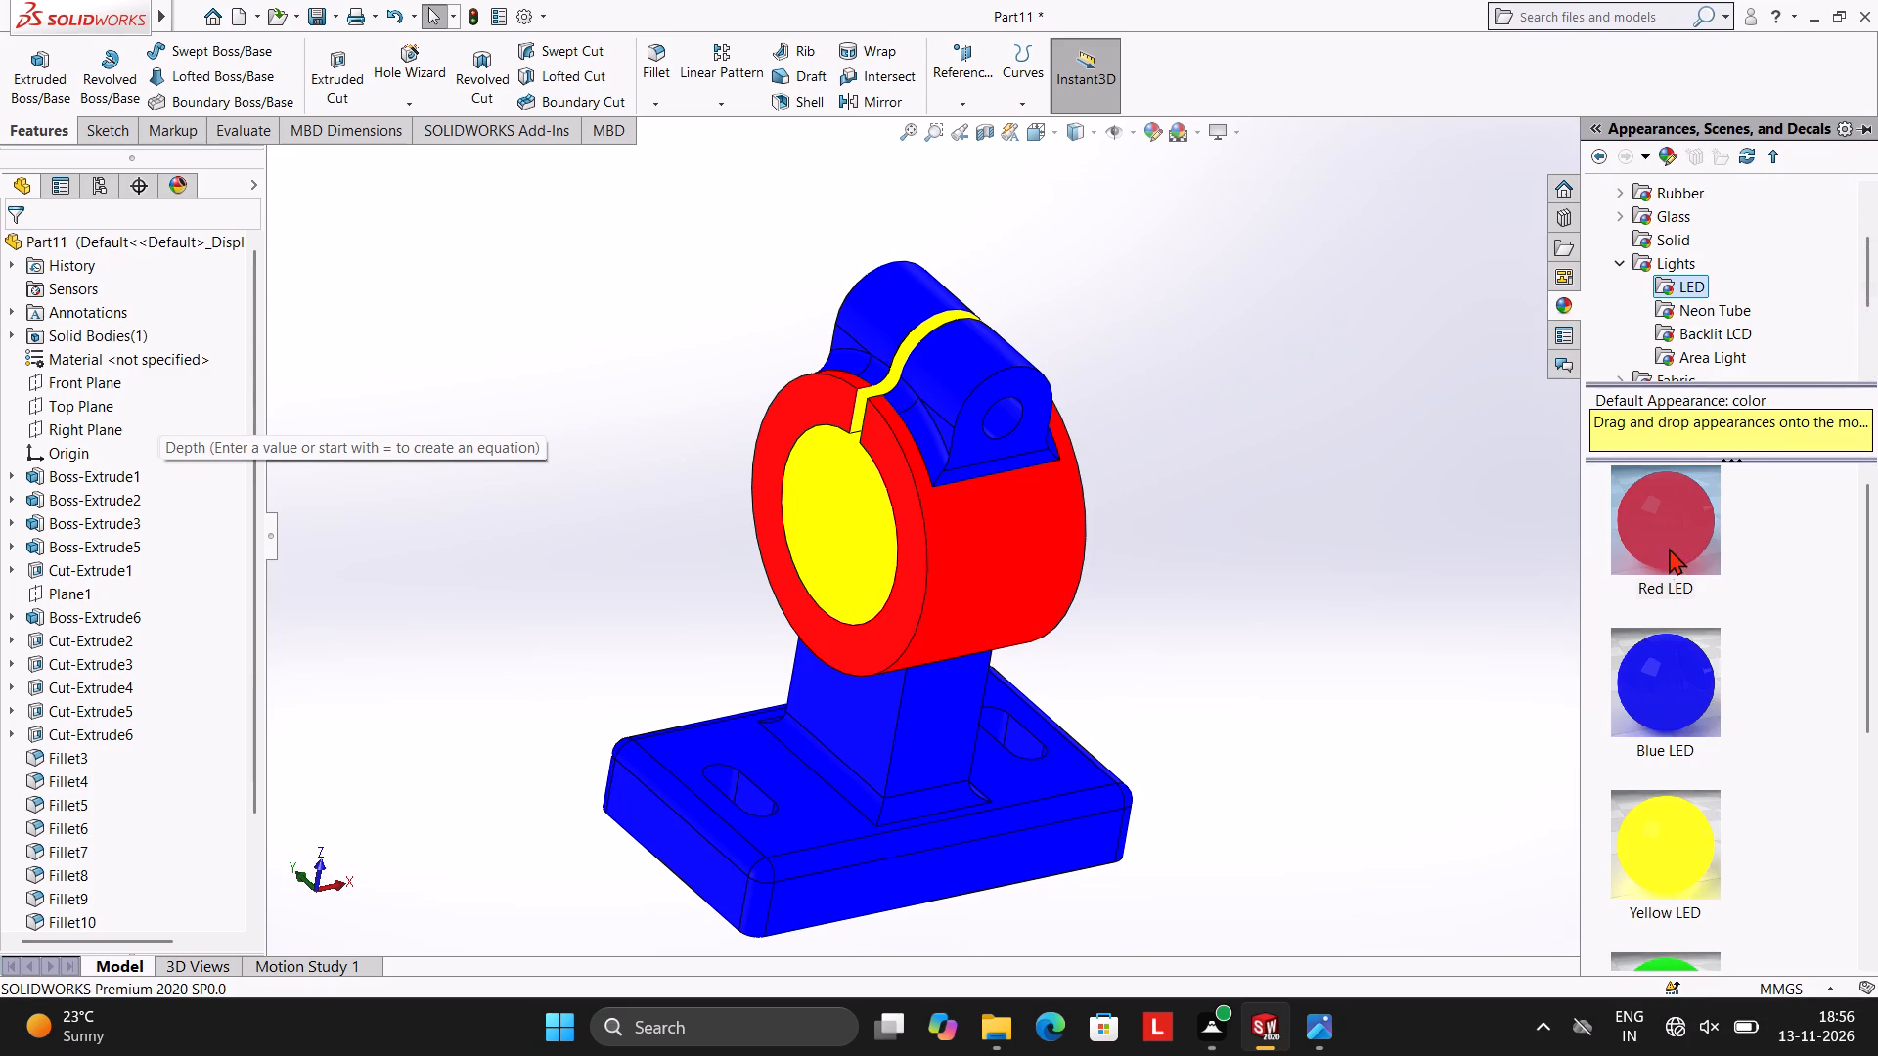
scroll(898, 738, "up", 2)
middle_click_drag(989, 644, 977, 789)
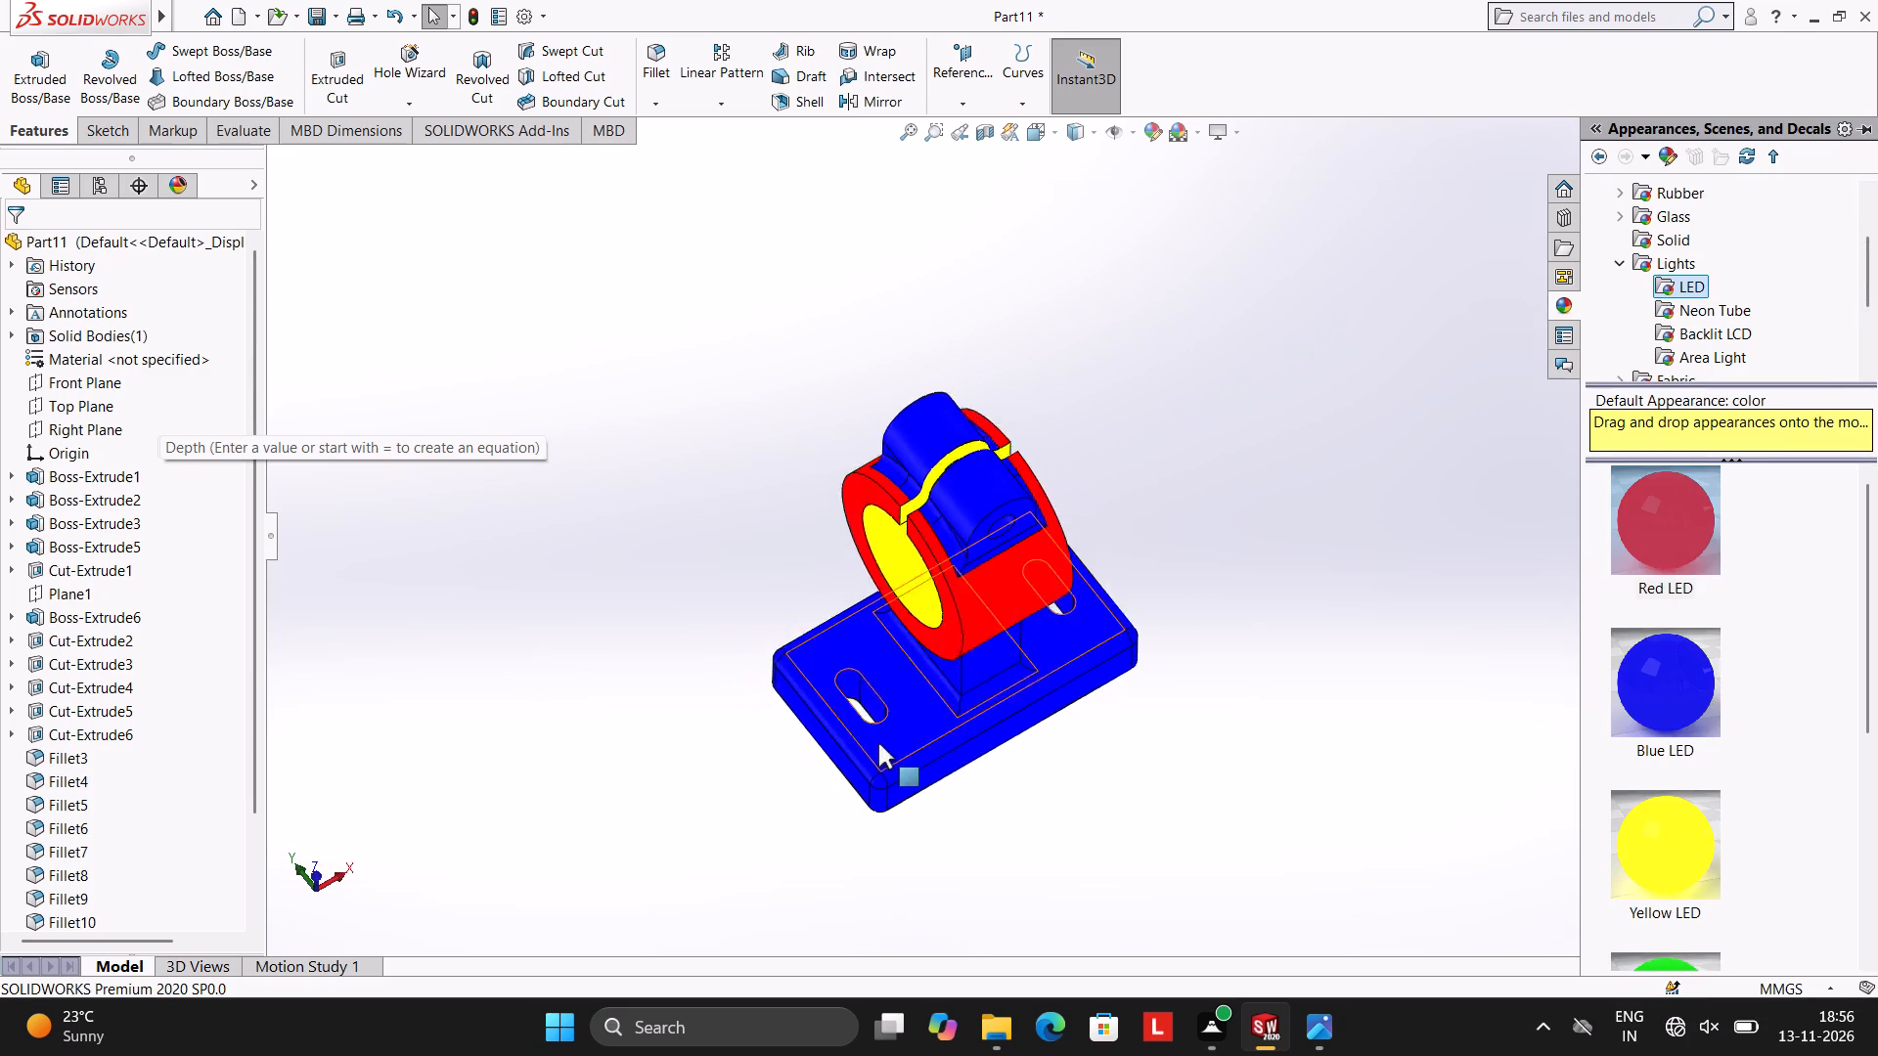
scroll(878, 741, "down", 4)
left_click(1655, 517)
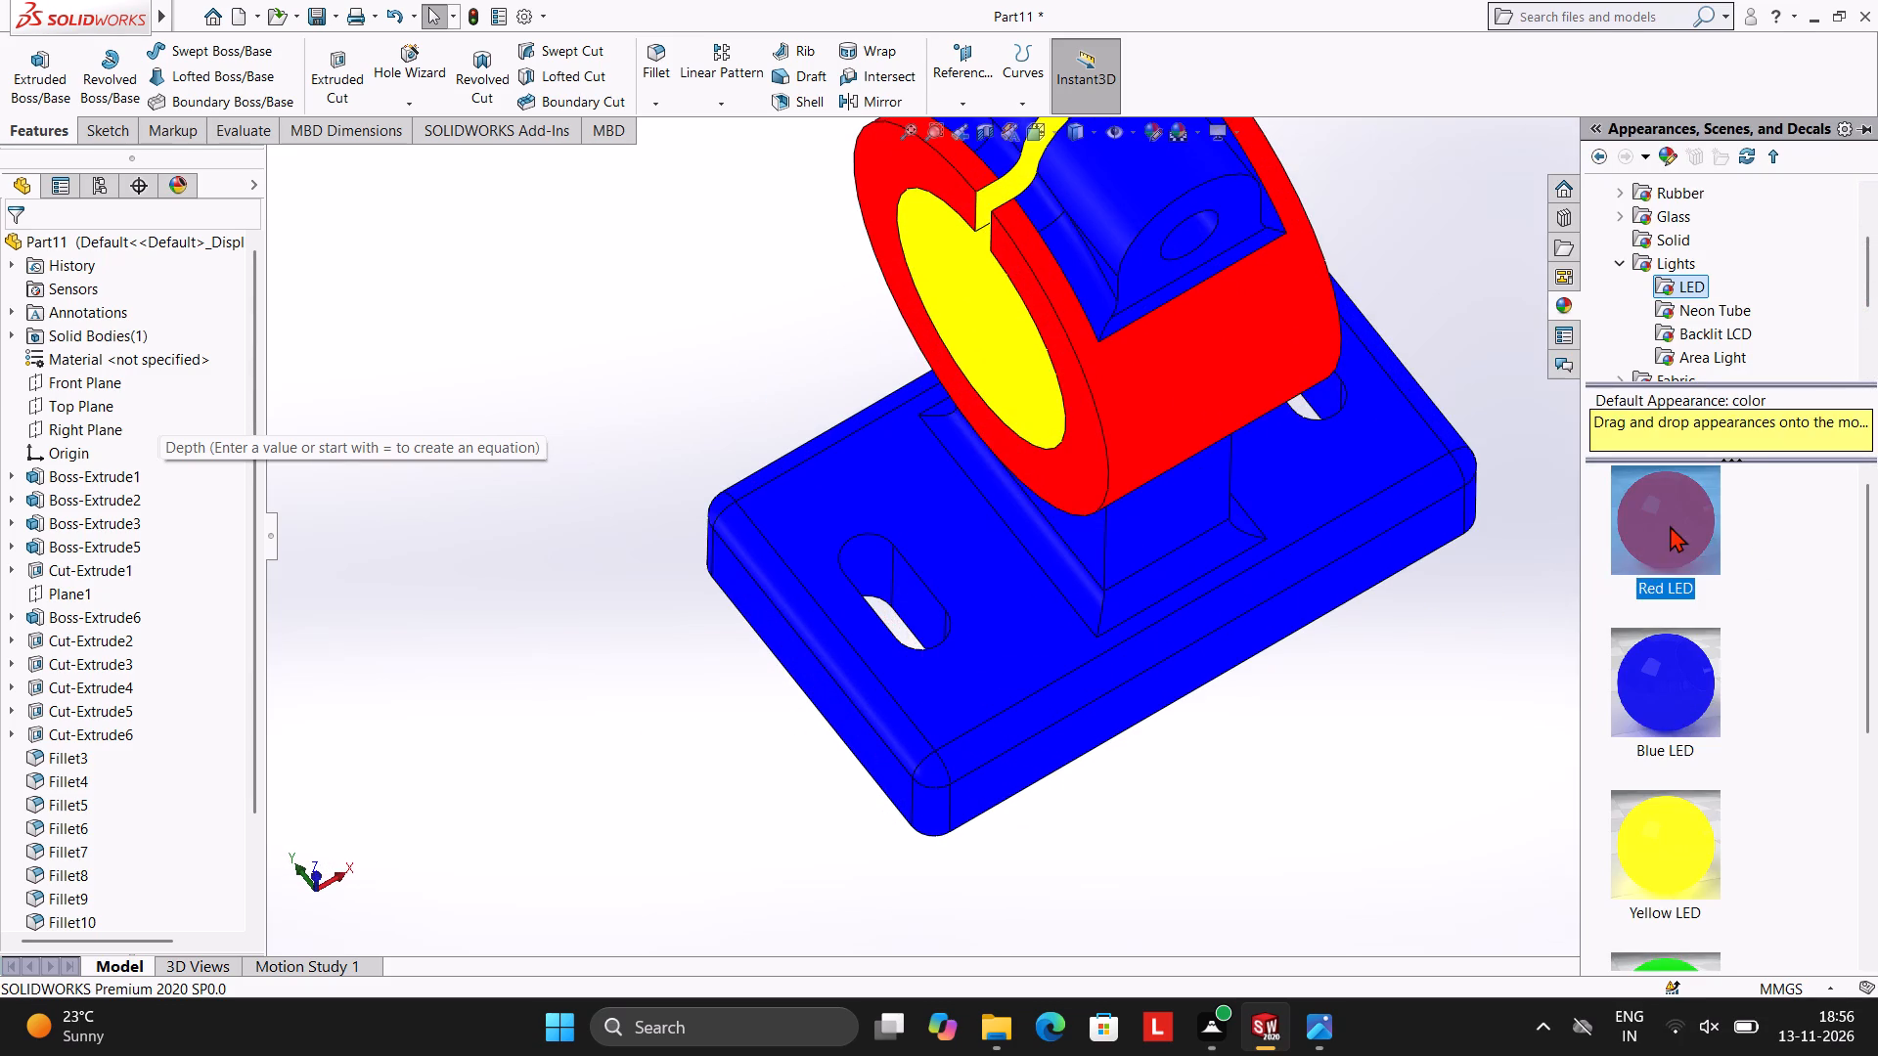
left_click_drag(1672, 519, 861, 543)
left_click(866, 540)
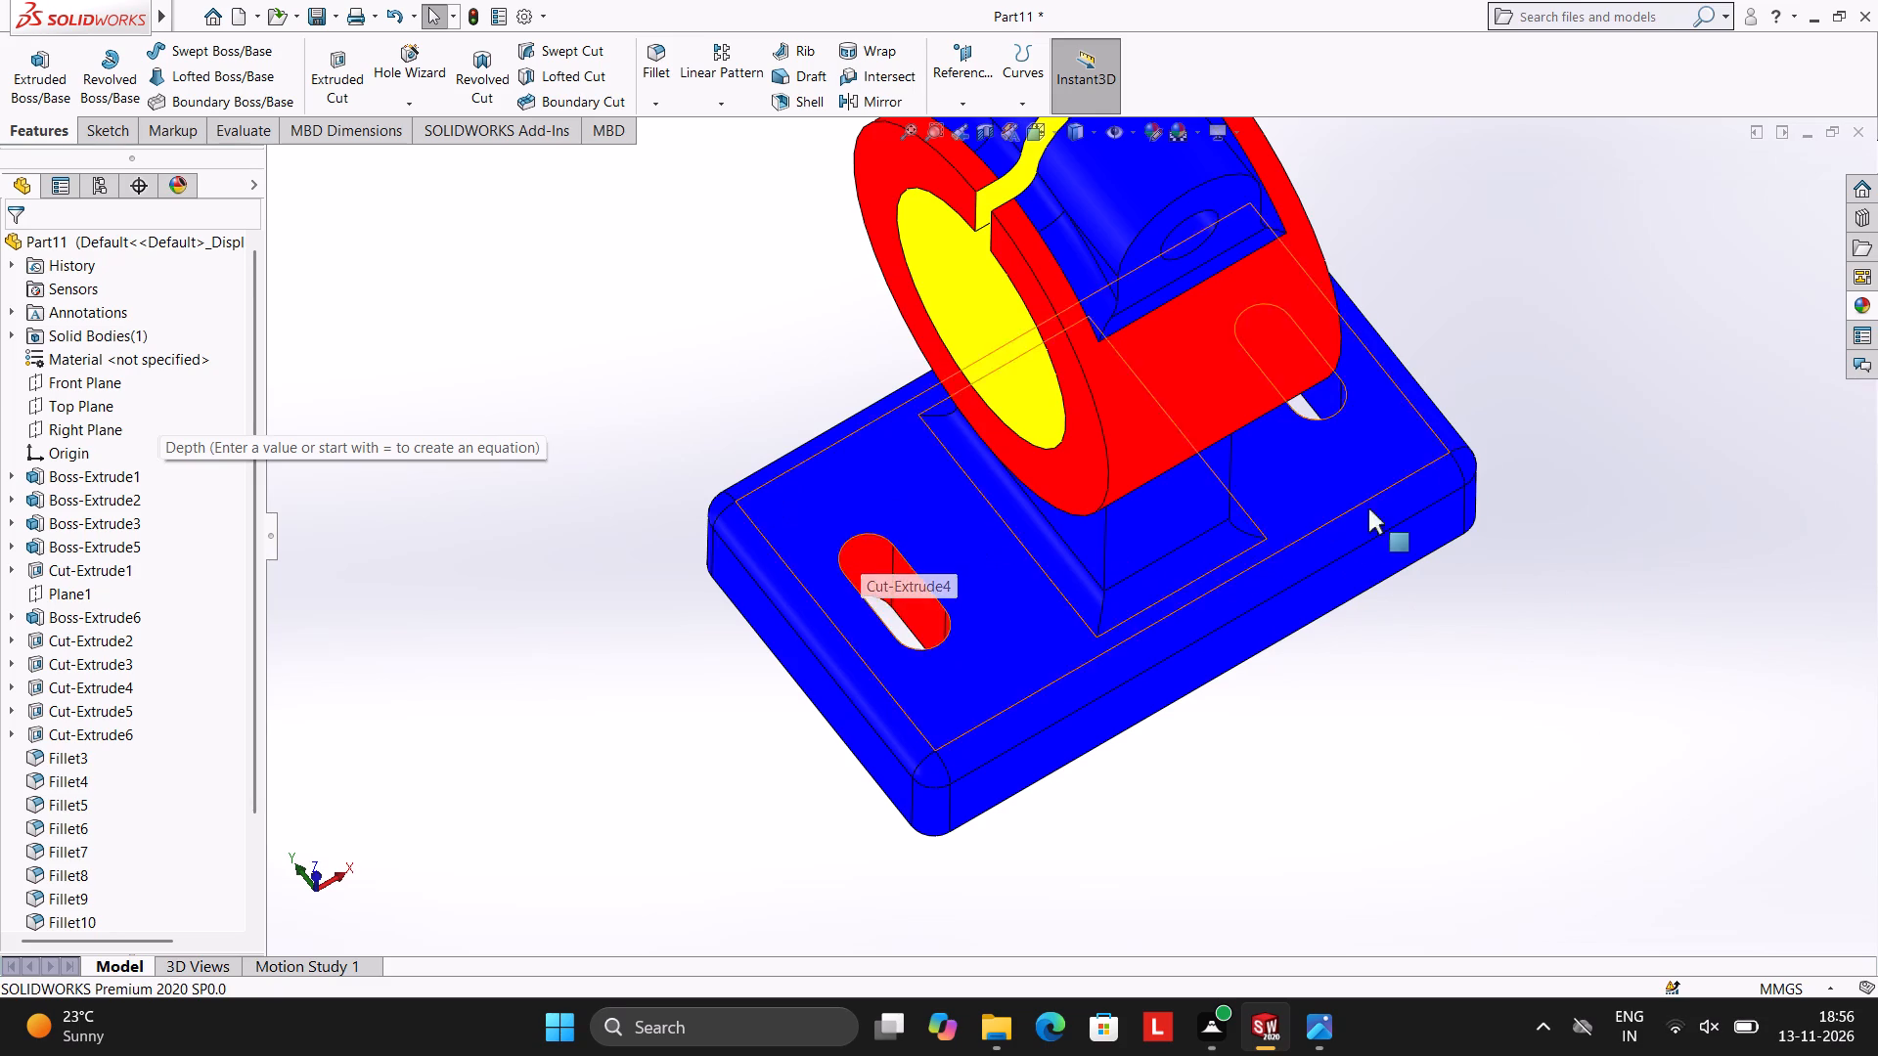
middle_click_drag(1475, 438, 1372, 422)
scroll(1389, 354, "down", 3)
left_click(1866, 302)
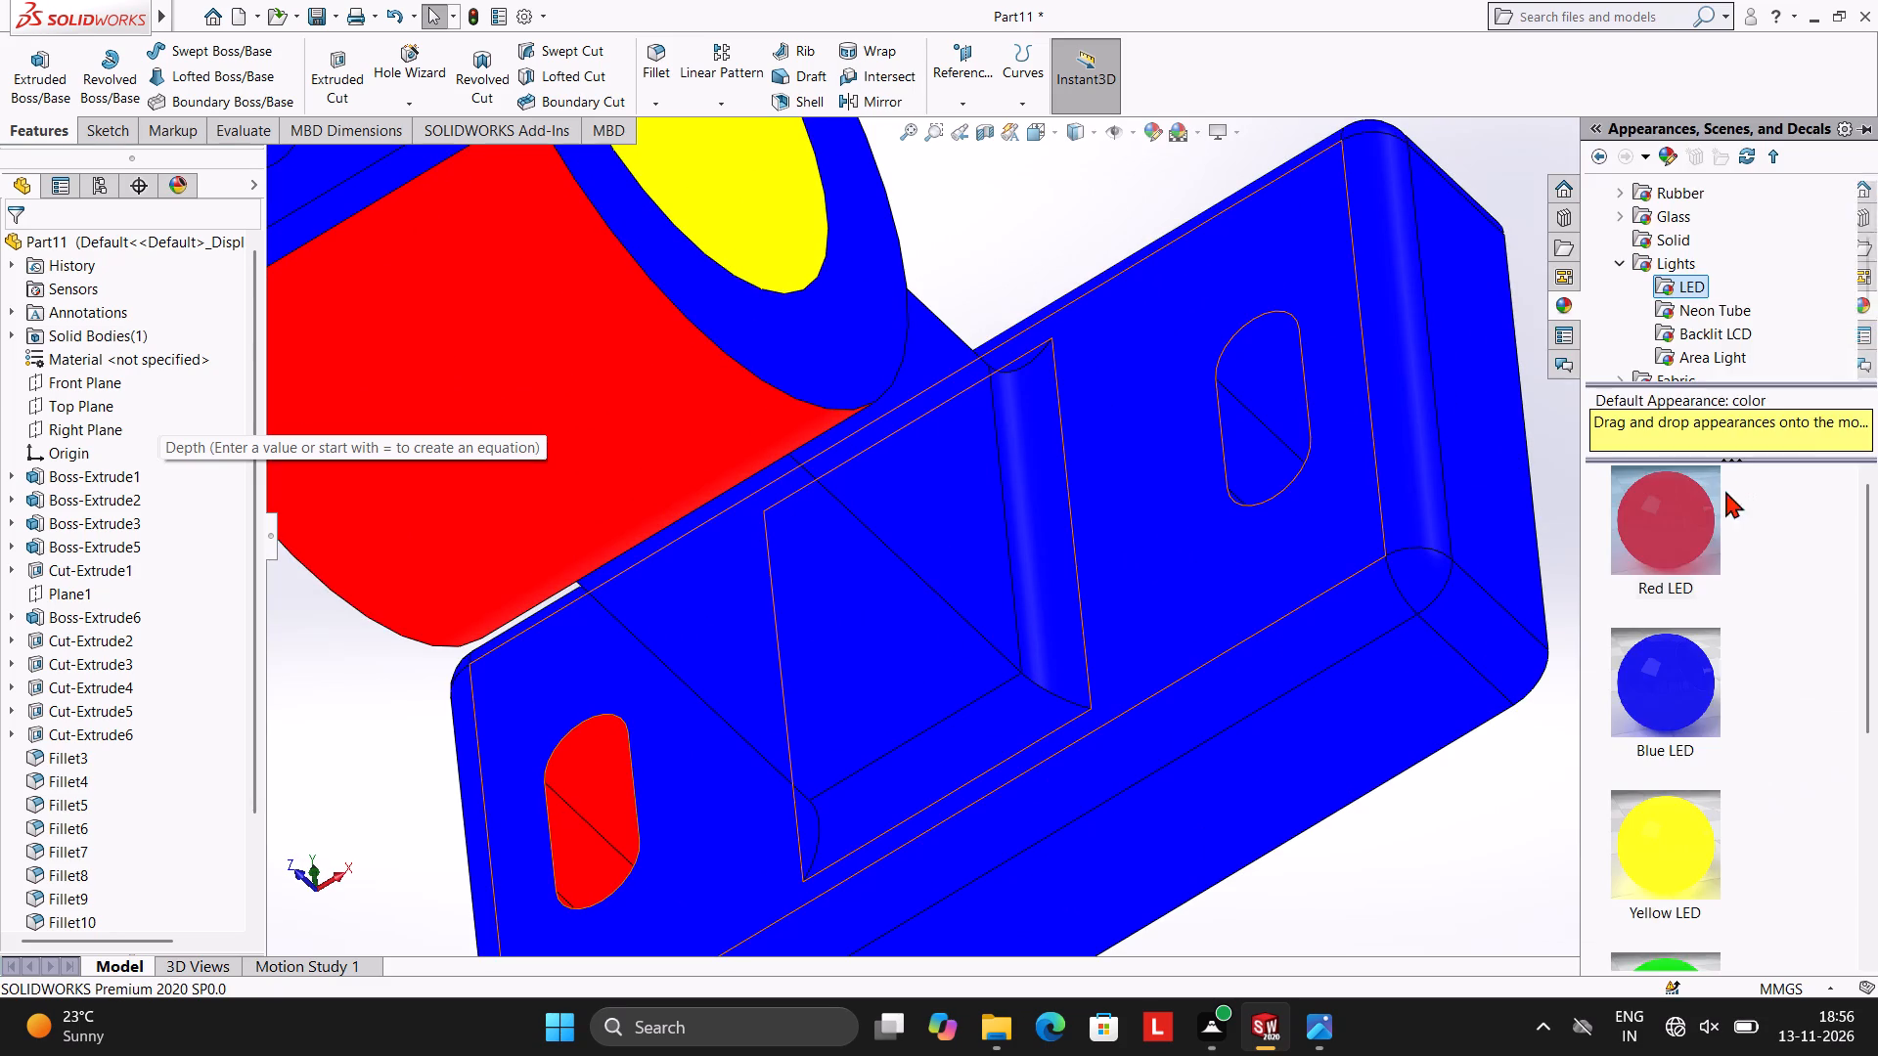
left_click_drag(1694, 506, 1261, 354)
left_click(1261, 354)
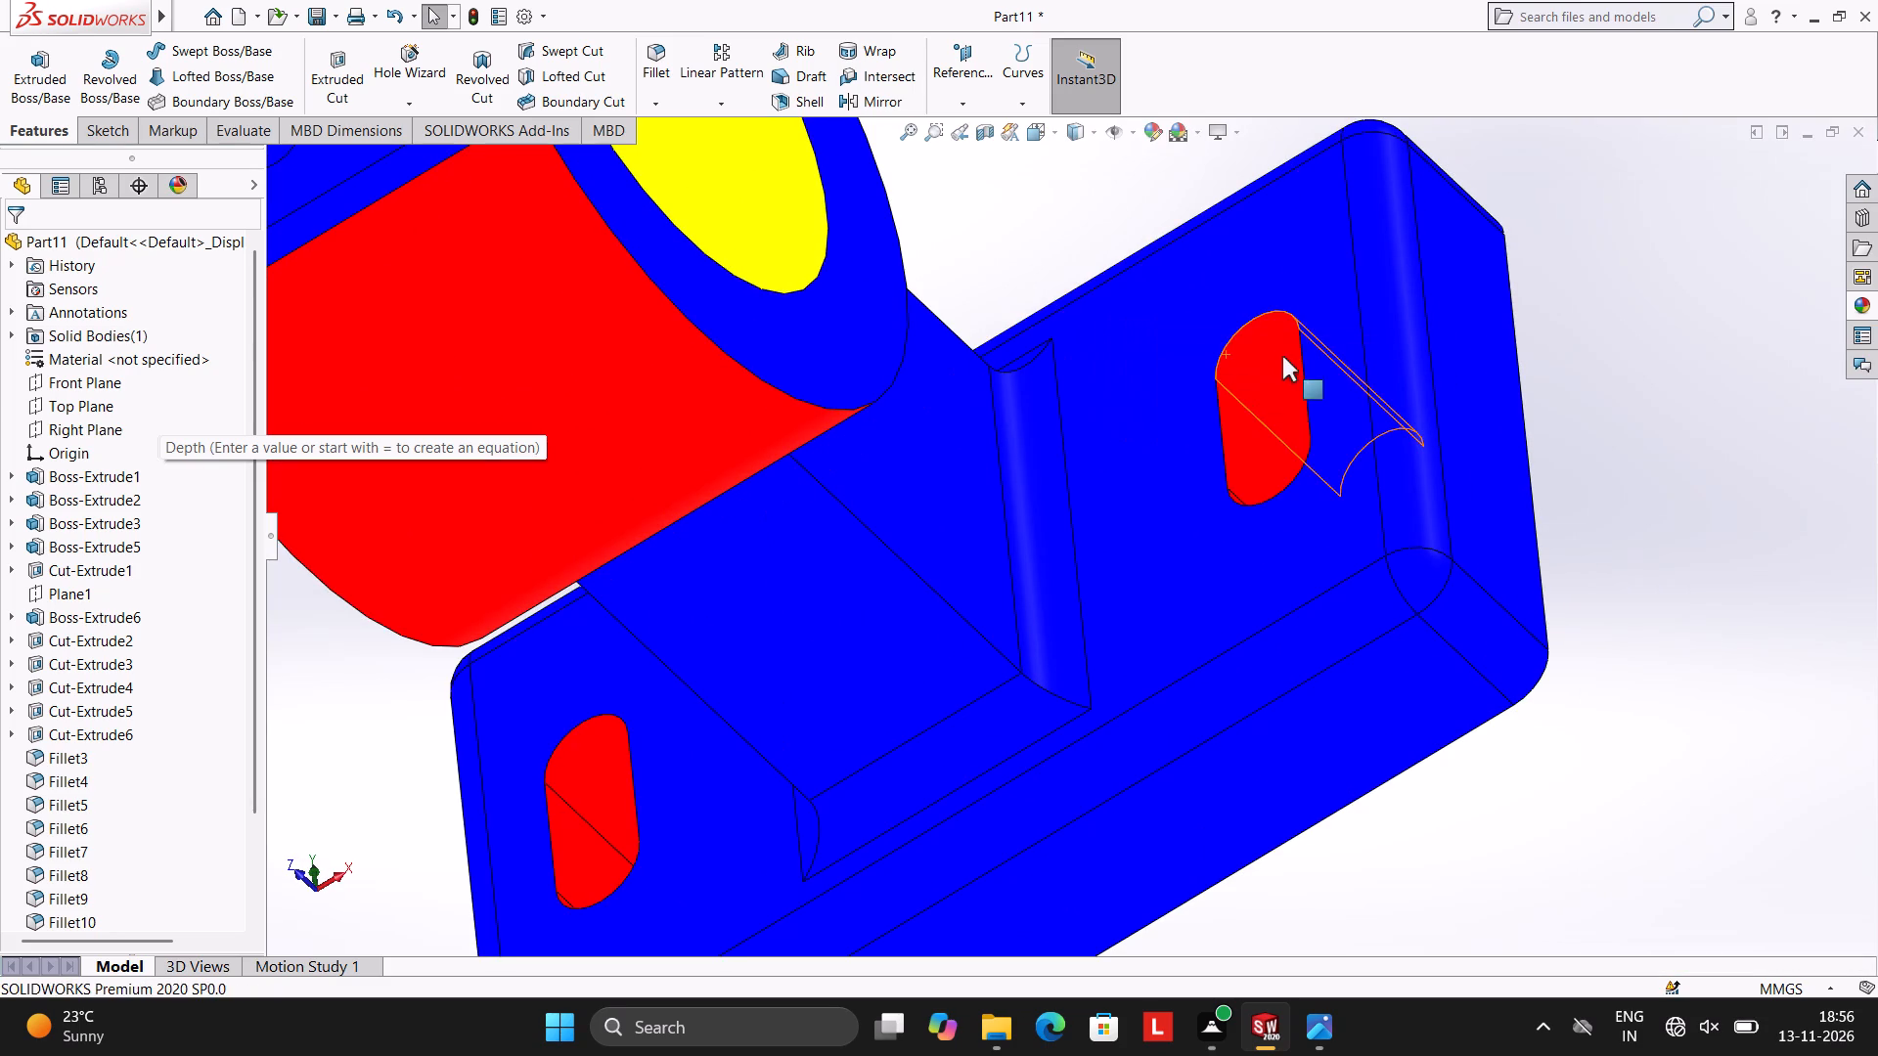
Apply the Green LED appearance to Fillet7 and Fillet9, rounding one long and one short upper edge of the base with their corners.
middle_click_drag(1292, 359, 1392, 312)
scroll(1300, 418, "up", 2)
scroll(1351, 493, "down", 1)
scroll(1336, 539, "up", 2)
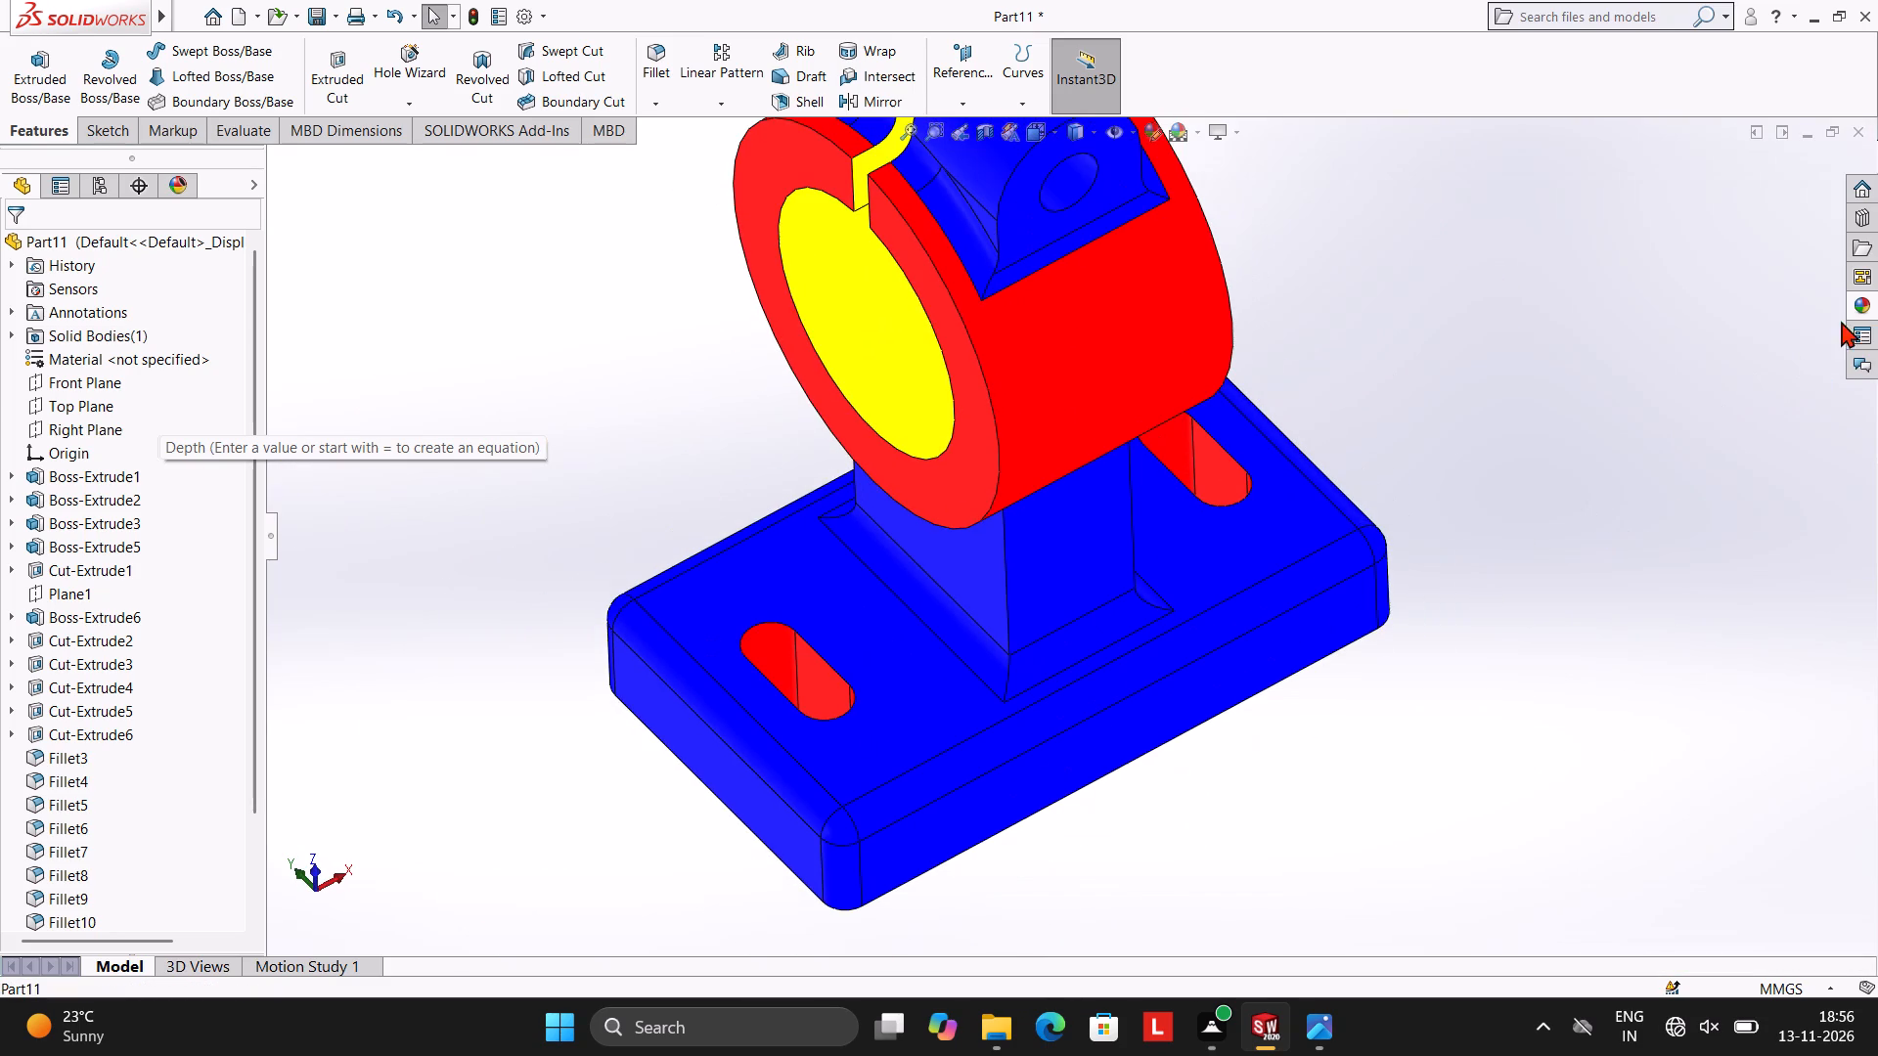
left_click(1855, 306)
scroll(1681, 793, "down", 1)
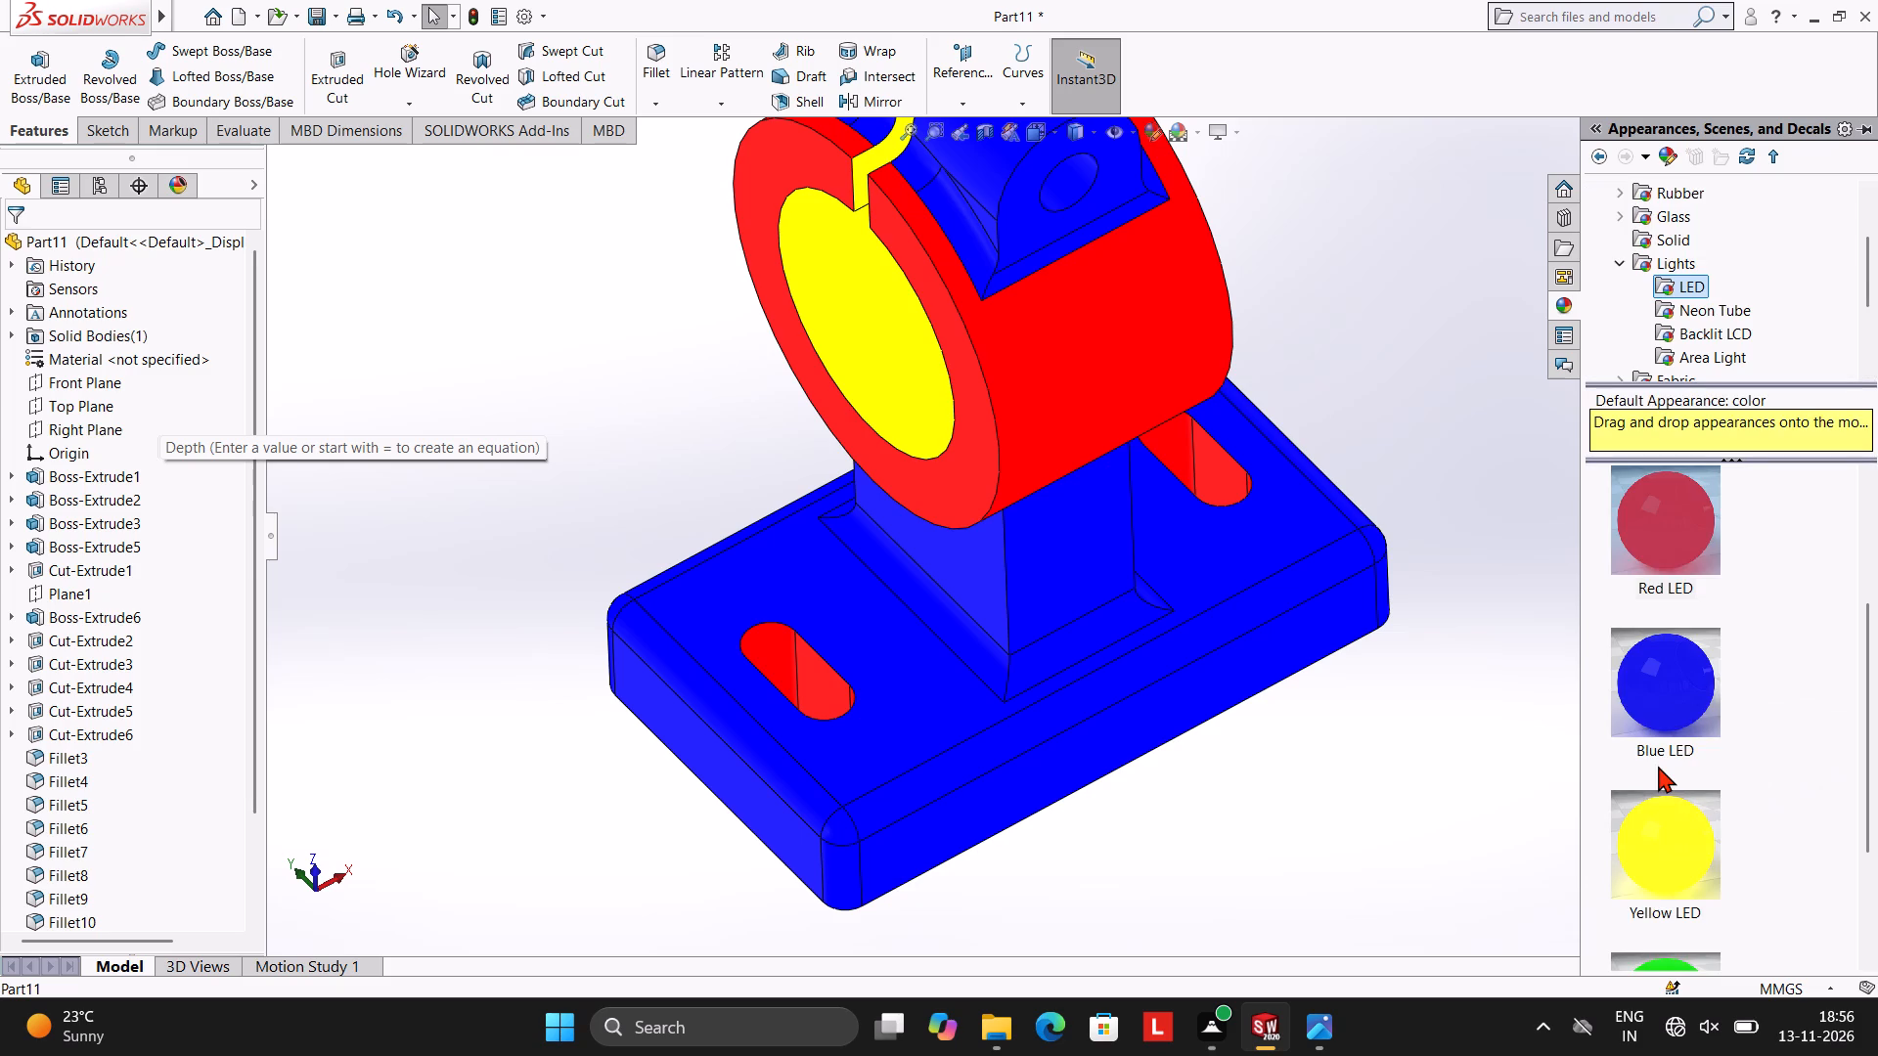
left_click_drag(1658, 766, 1088, 706)
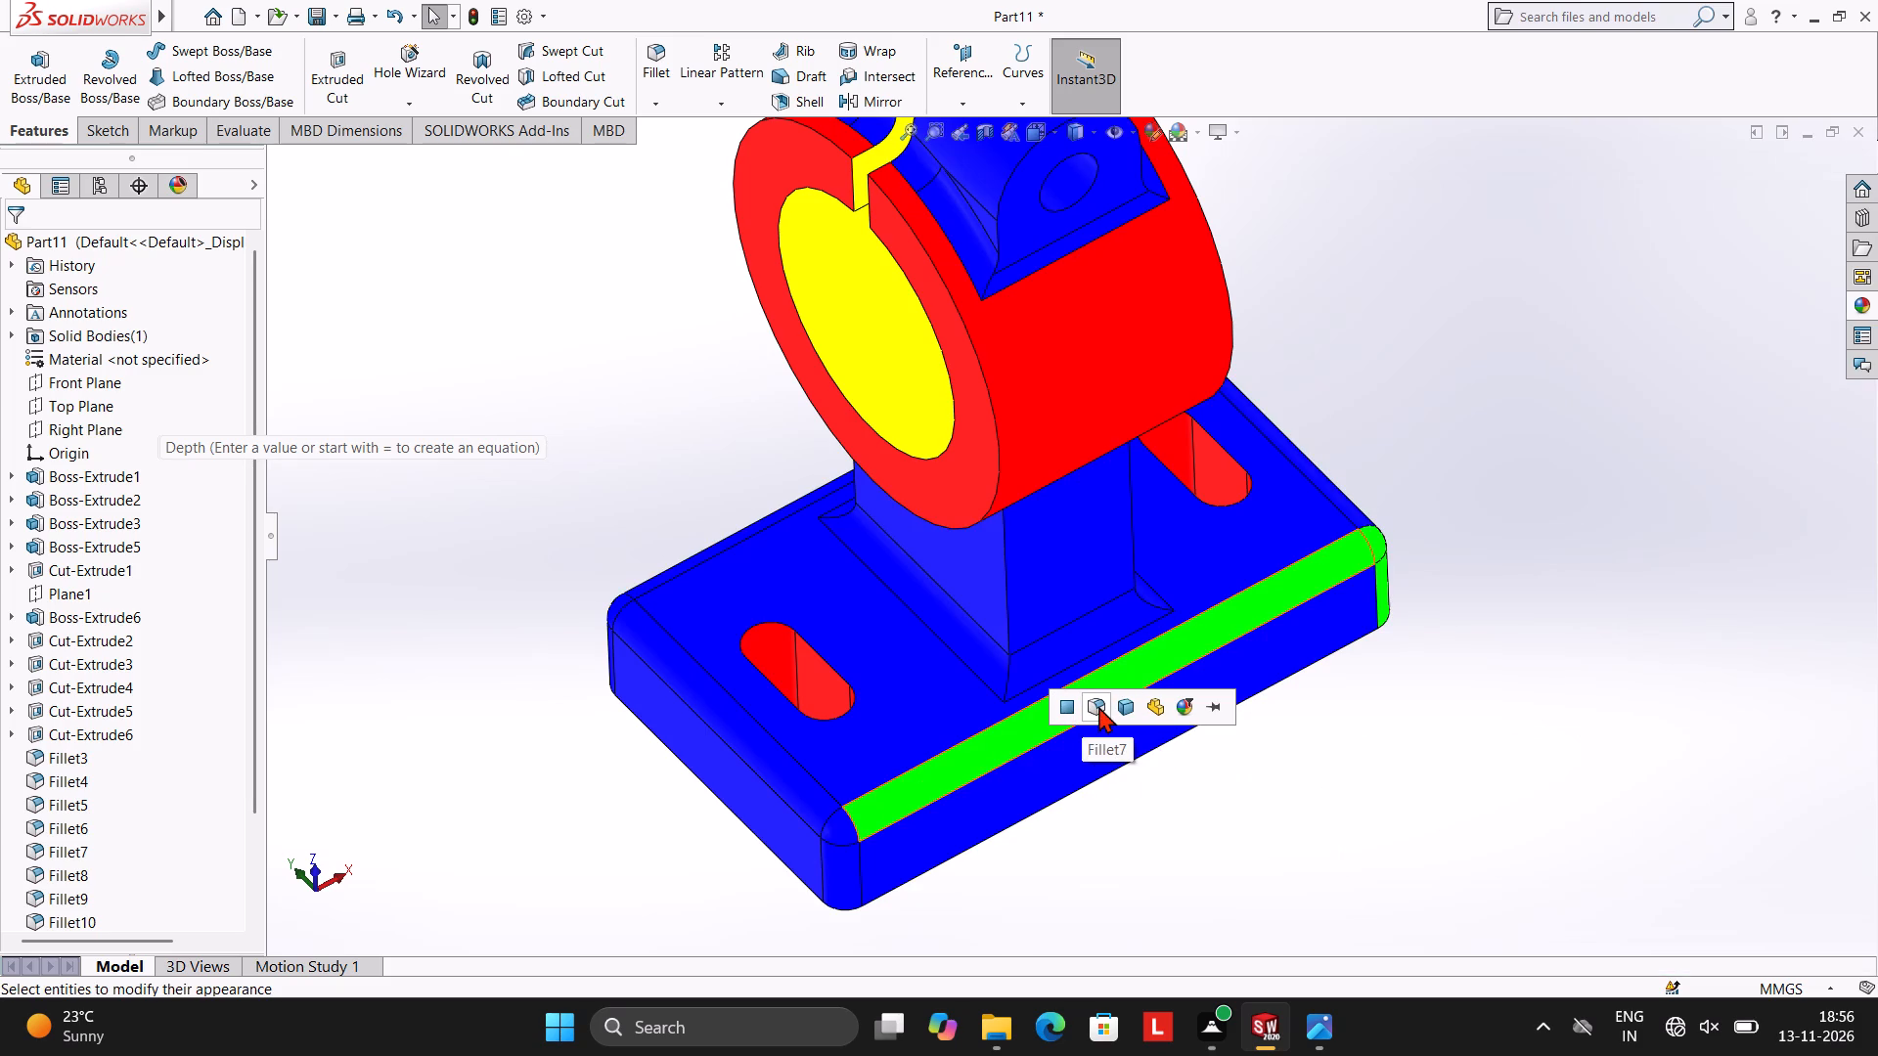
left_click(1098, 706)
left_click(1864, 310)
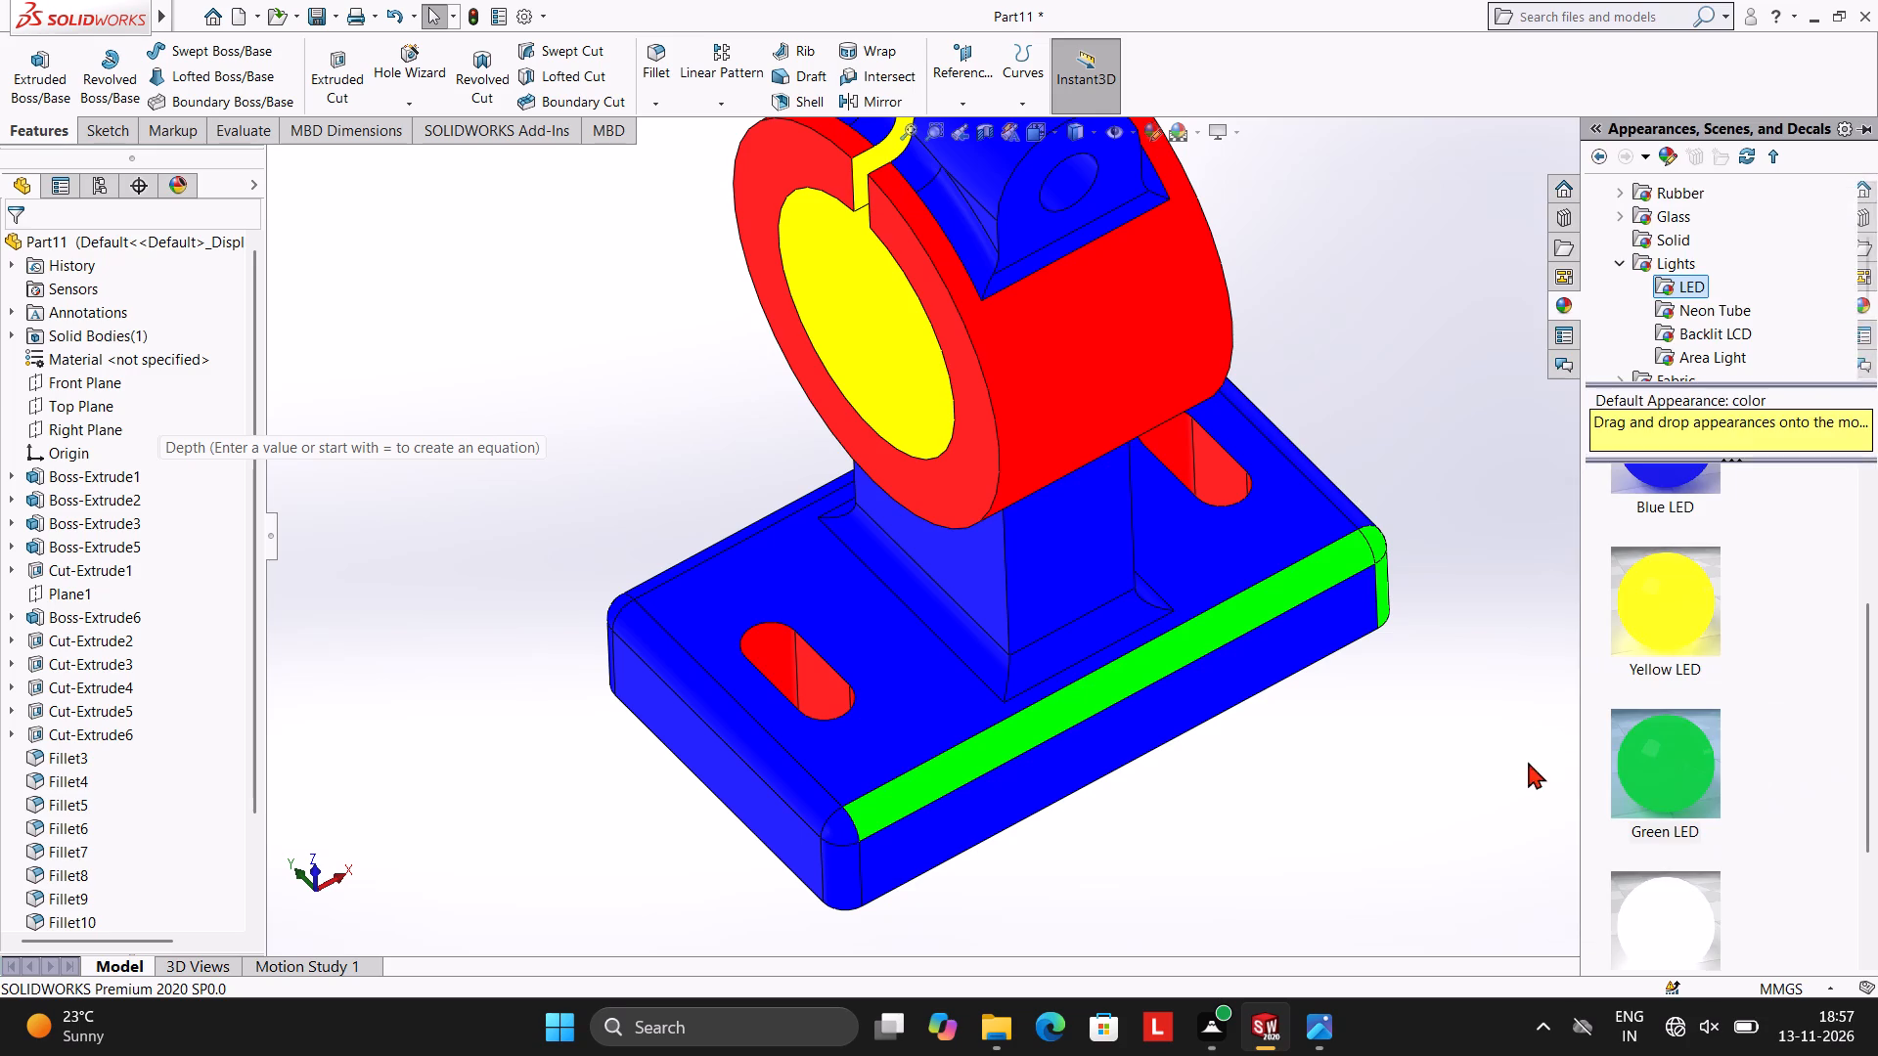
left_click_drag(1654, 752, 756, 759)
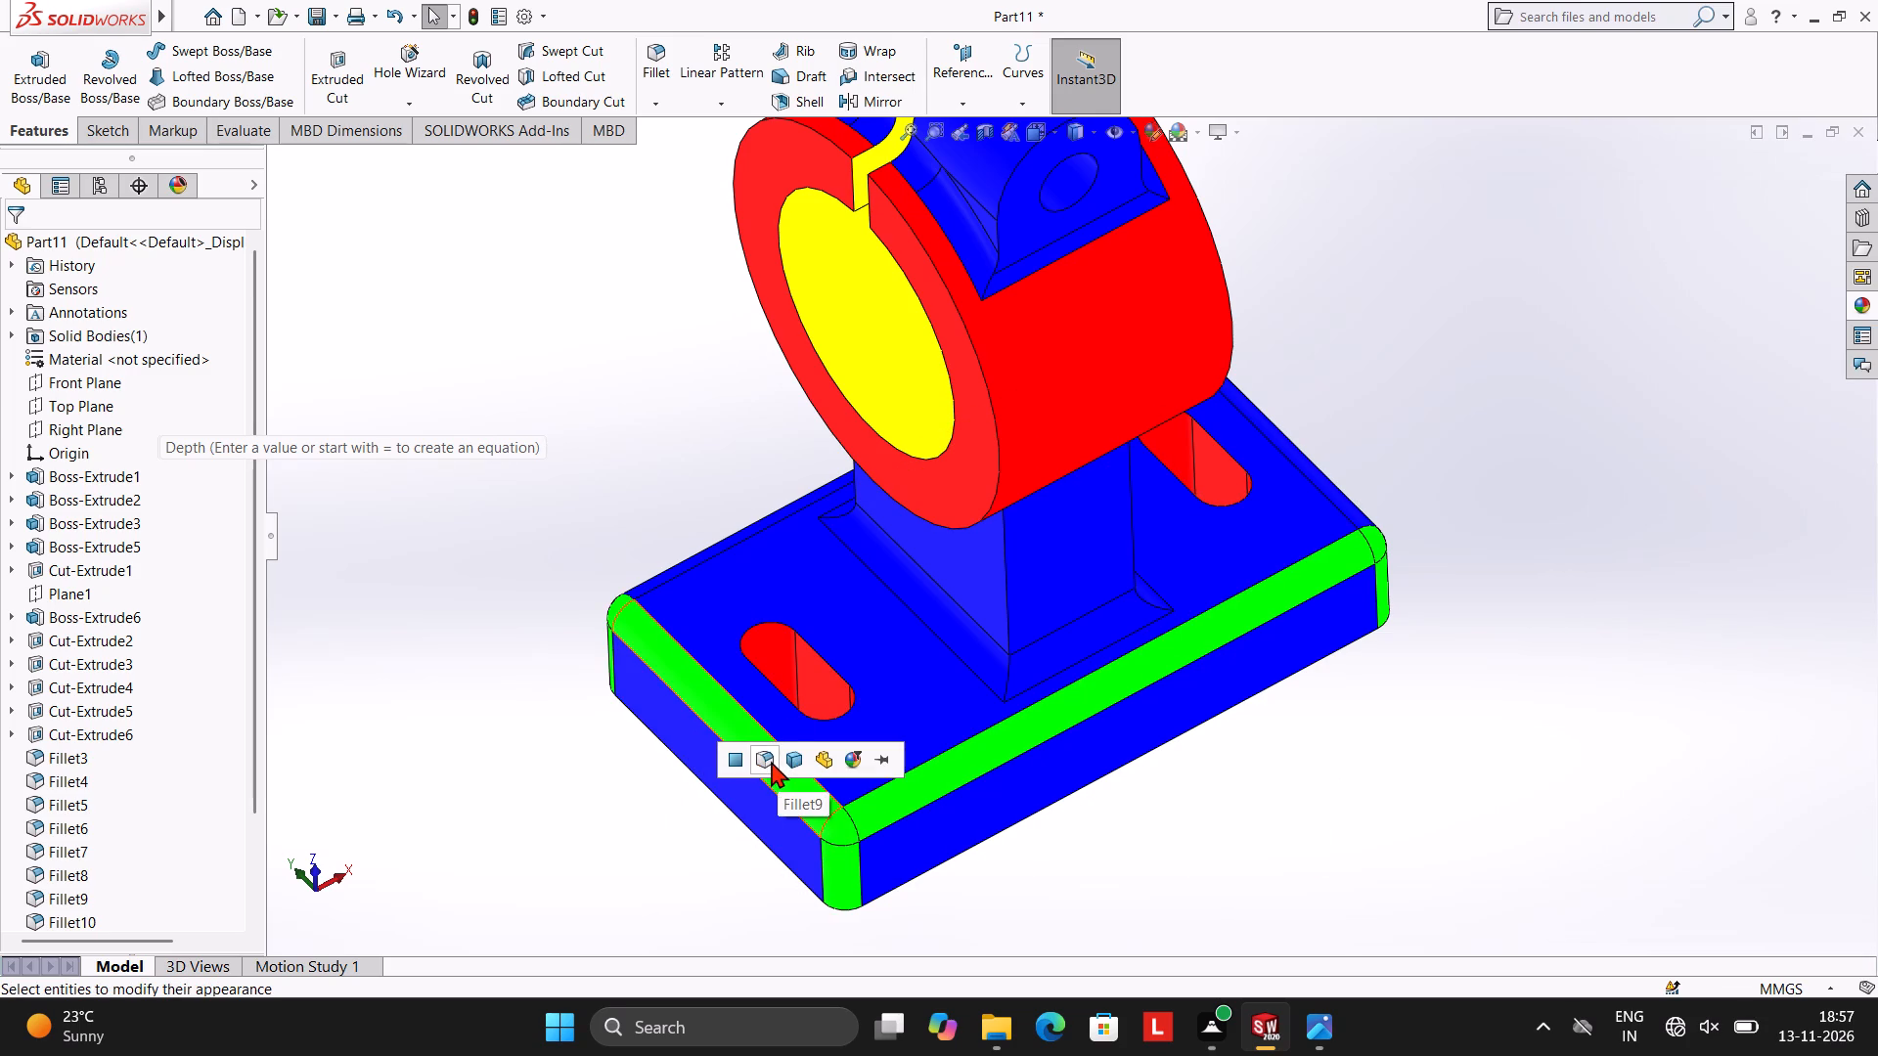
left_click(754, 765)
Apply the Green LED appearance to the fillet feature where the connecting wall meets the top of the base.
middle_click_drag(958, 726, 1023, 740)
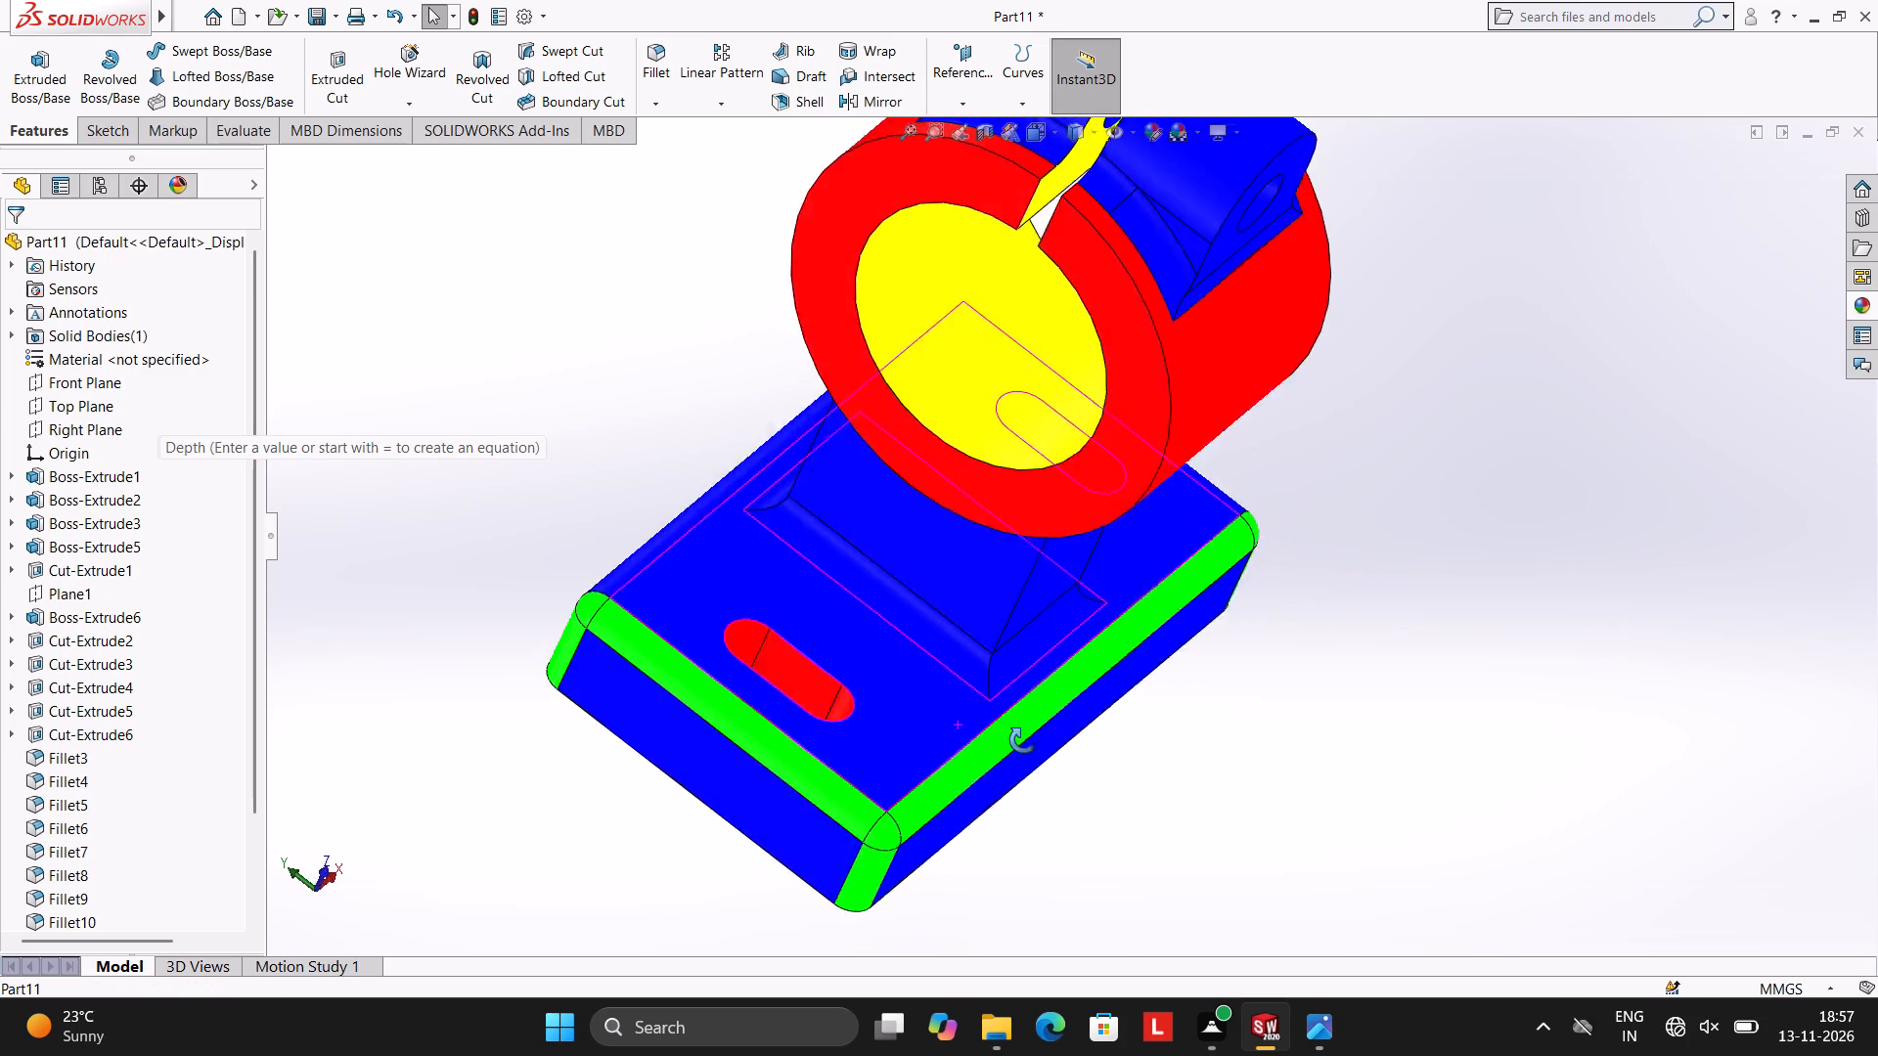
middle_click_drag(1023, 740, 1052, 748)
scroll(984, 689, "up", 2)
middle_click_drag(987, 675, 1070, 738)
scroll(906, 618, "down", 3)
scroll(1081, 575, "up", 1)
middle_click_drag(1083, 573, 970, 477)
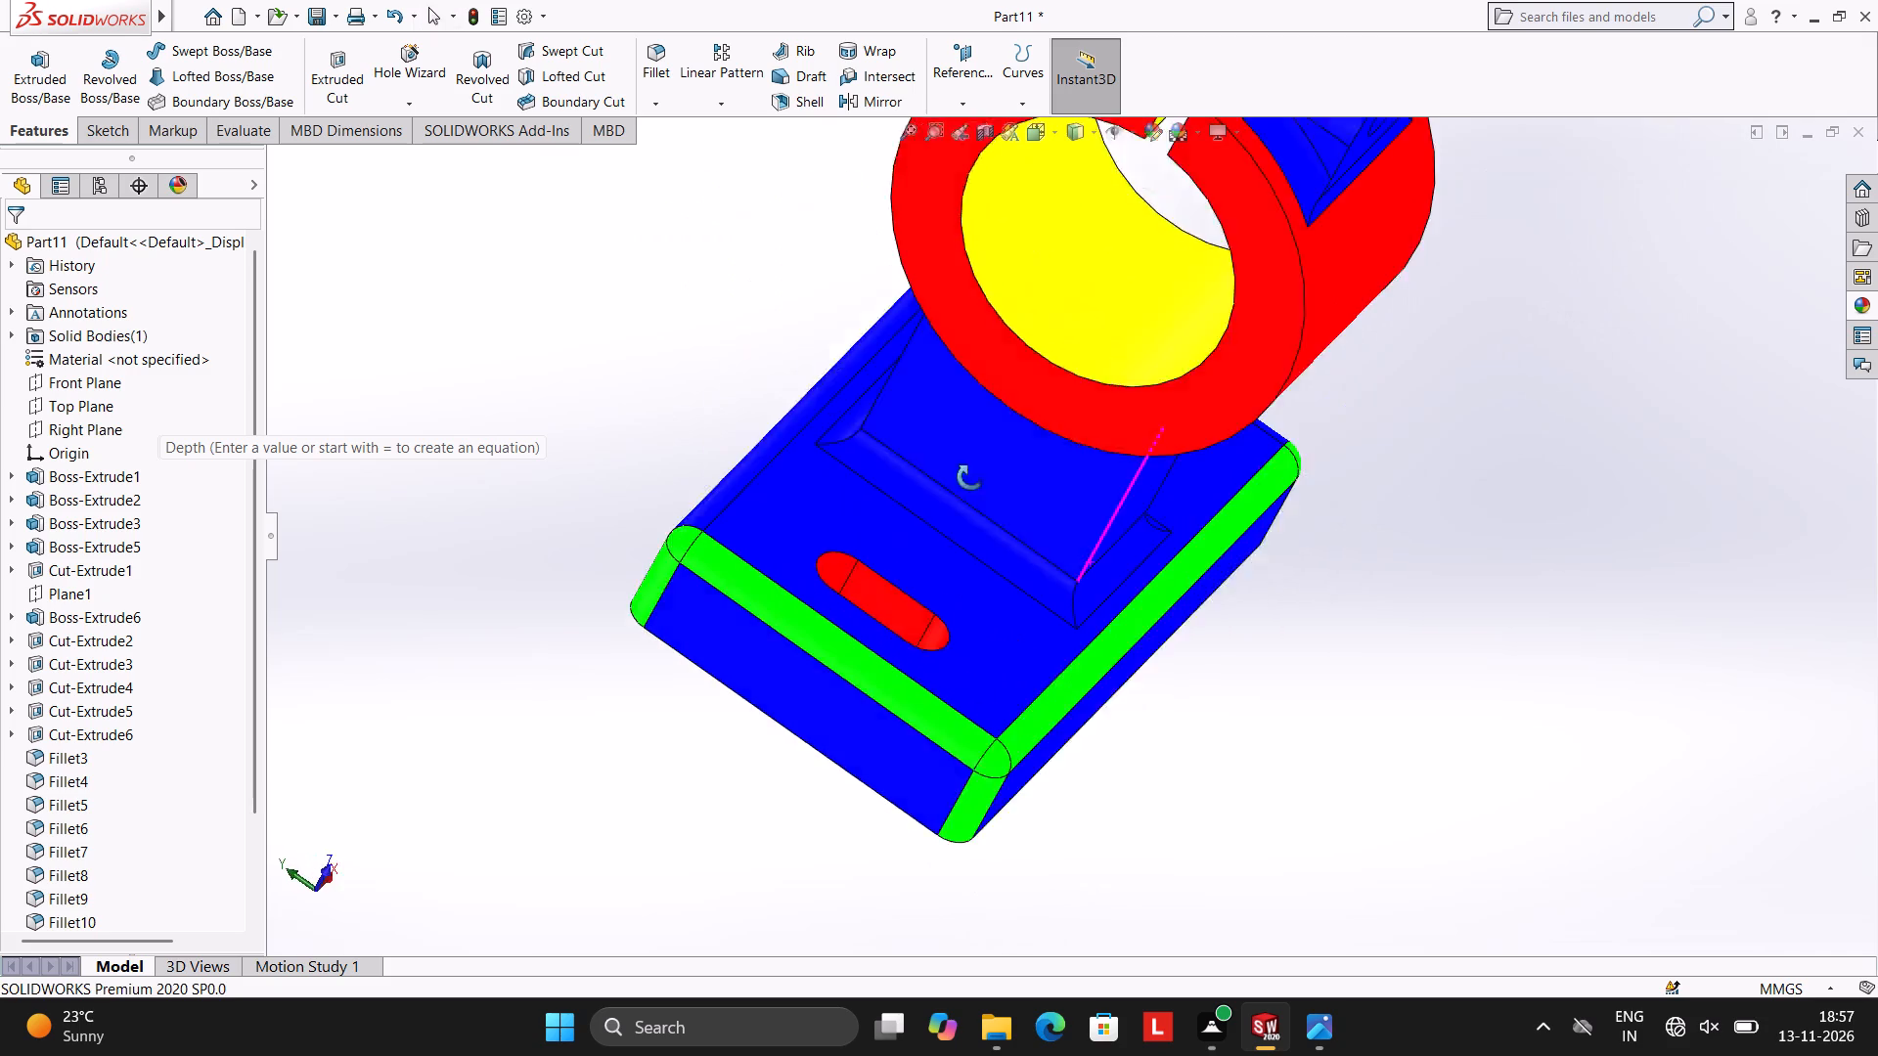
middle_click_drag(970, 477, 946, 412)
scroll(1081, 490, "down", 2)
left_click(1867, 306)
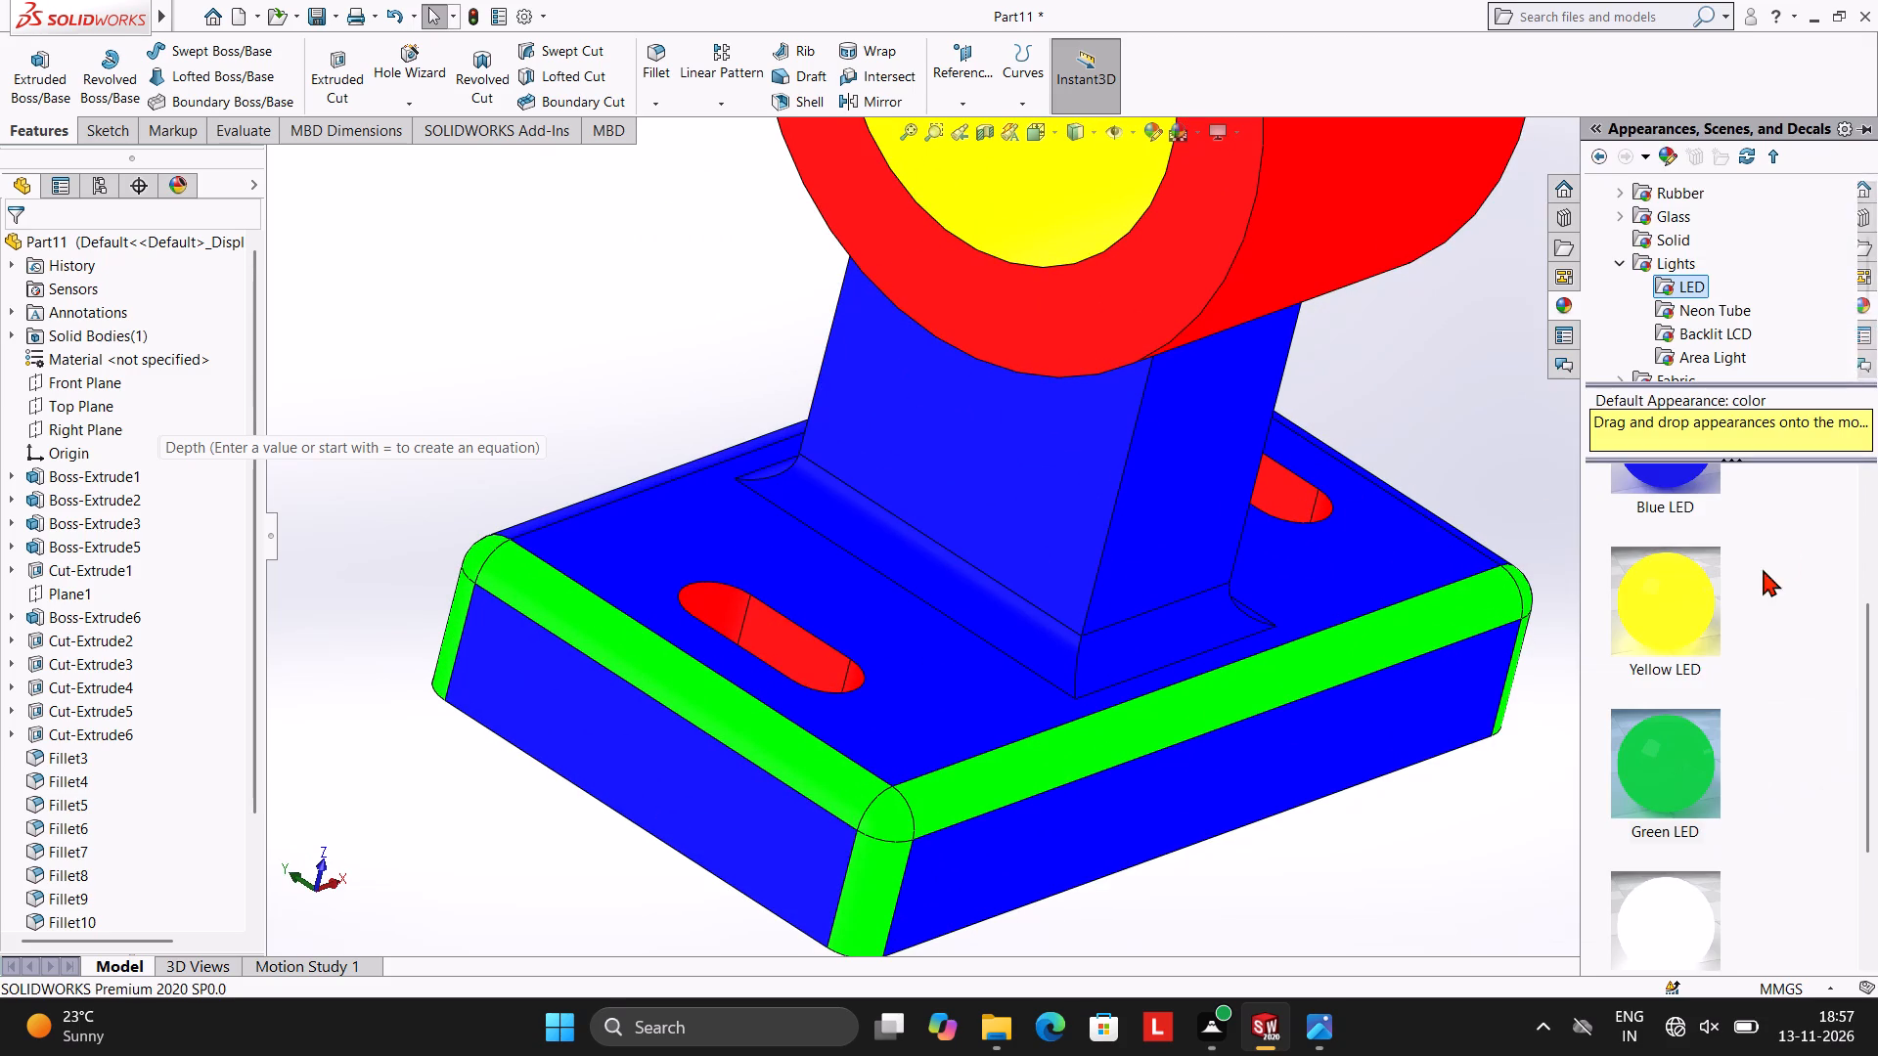
left_click_drag(1677, 744, 1009, 593)
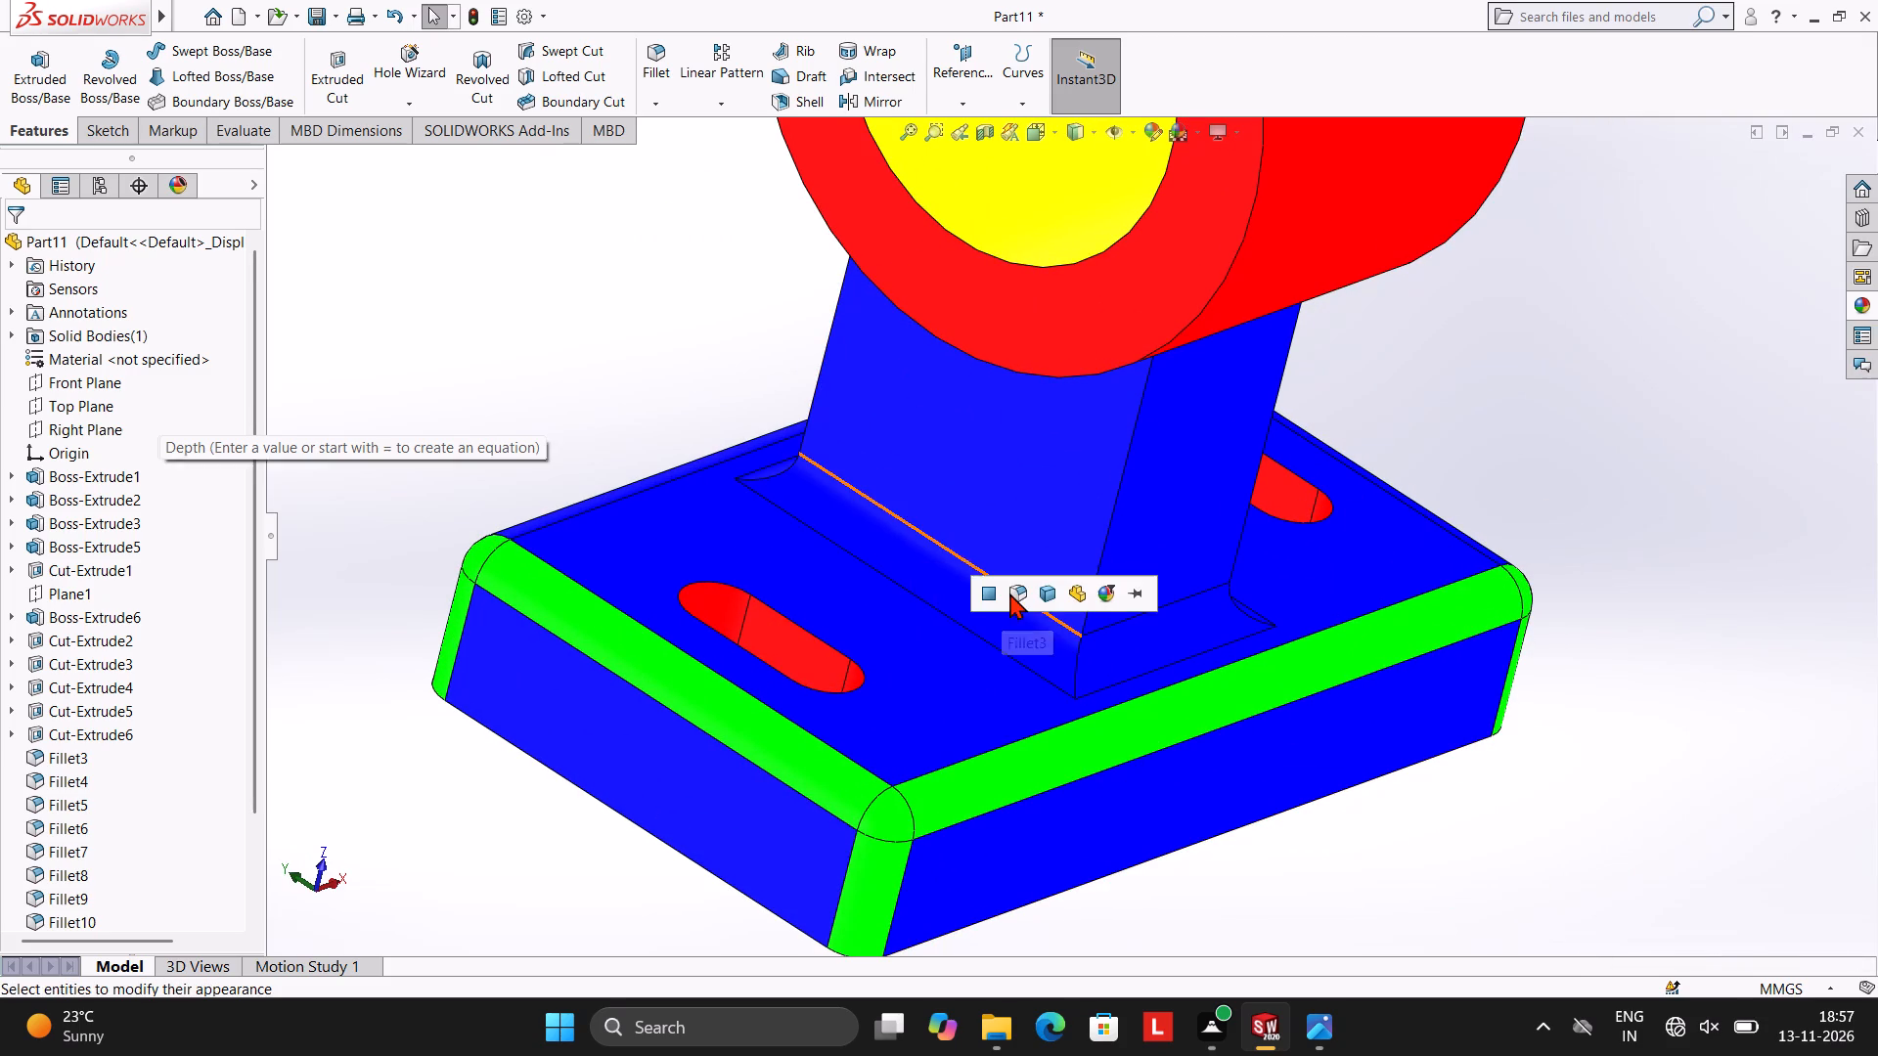
left_click(1009, 593)
scroll(1233, 609, "up", 2)
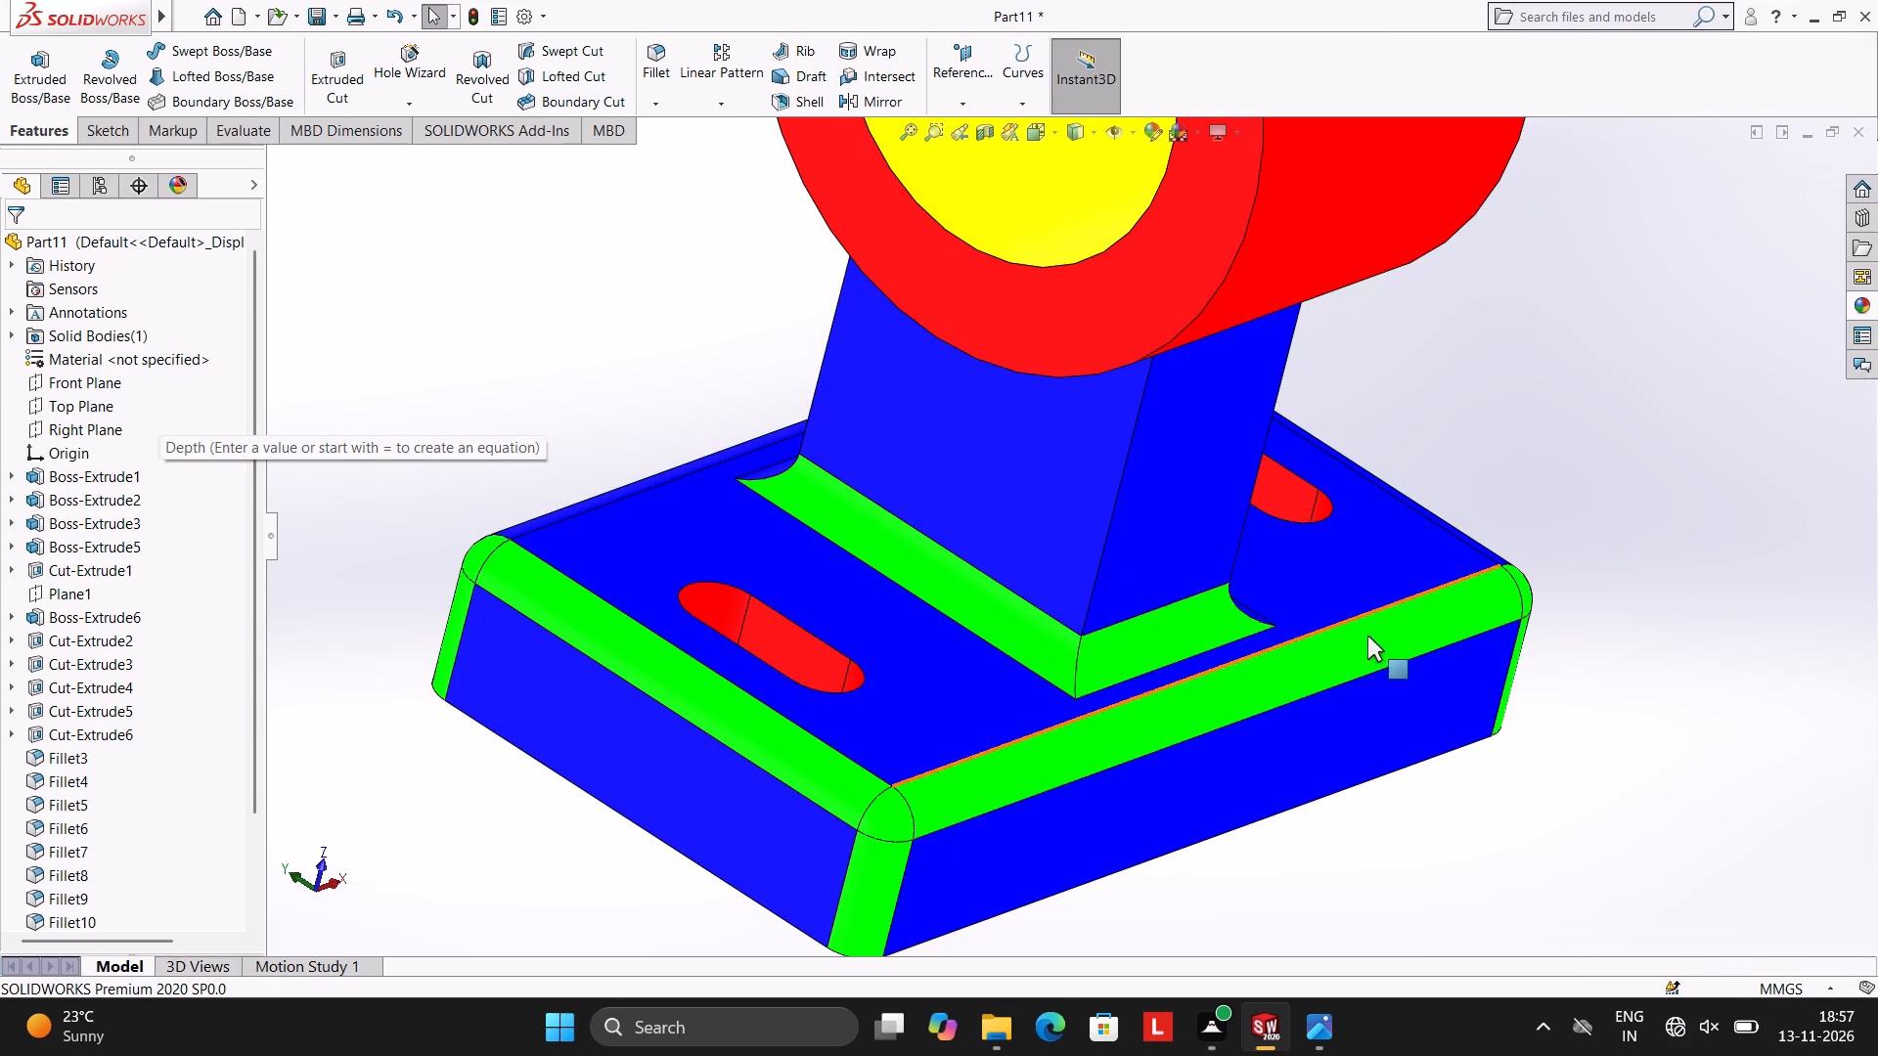
Examine the base and connecting-wall fillets from the bracket's other side.
scroll(1385, 636, "up", 3)
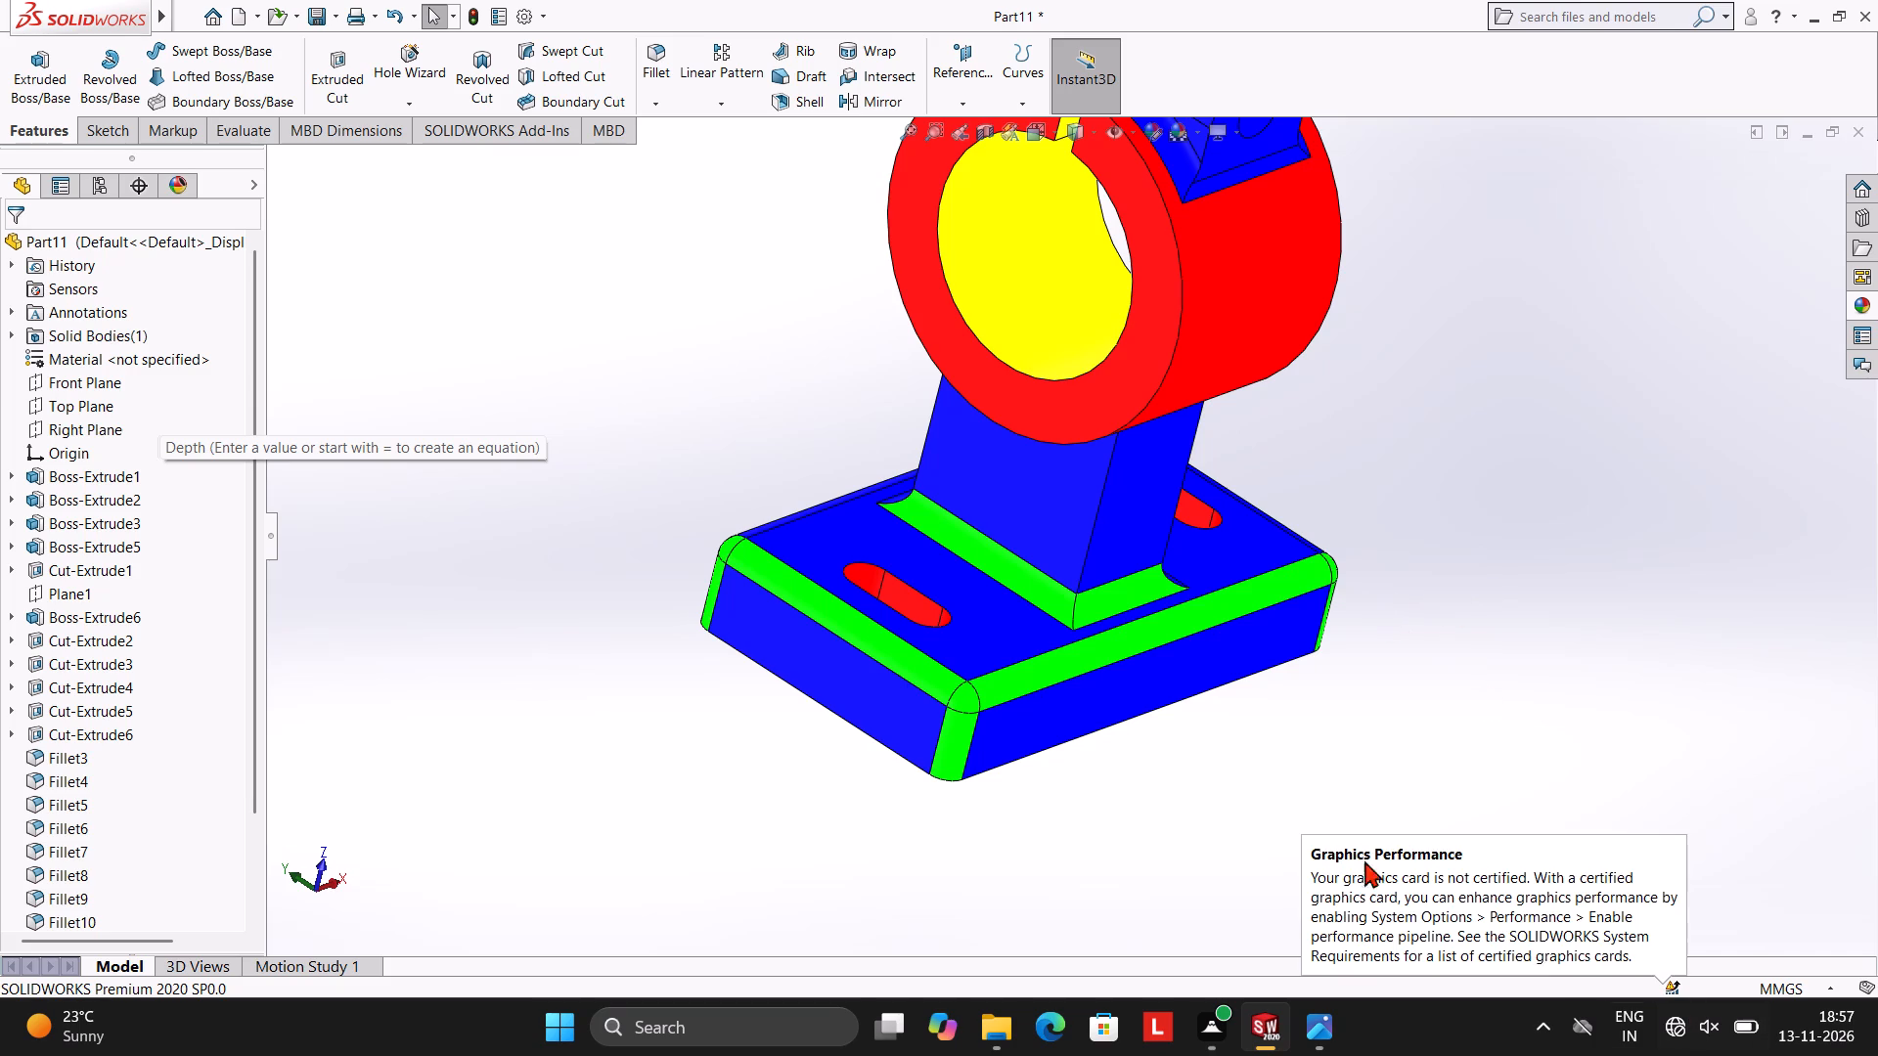
scroll(1099, 564, "up", 2)
scroll(1099, 564, "down", 2)
scroll(1089, 500, "up", 2)
scroll(1089, 499, "down", 4)
middle_click_drag(1155, 486, 1283, 553)
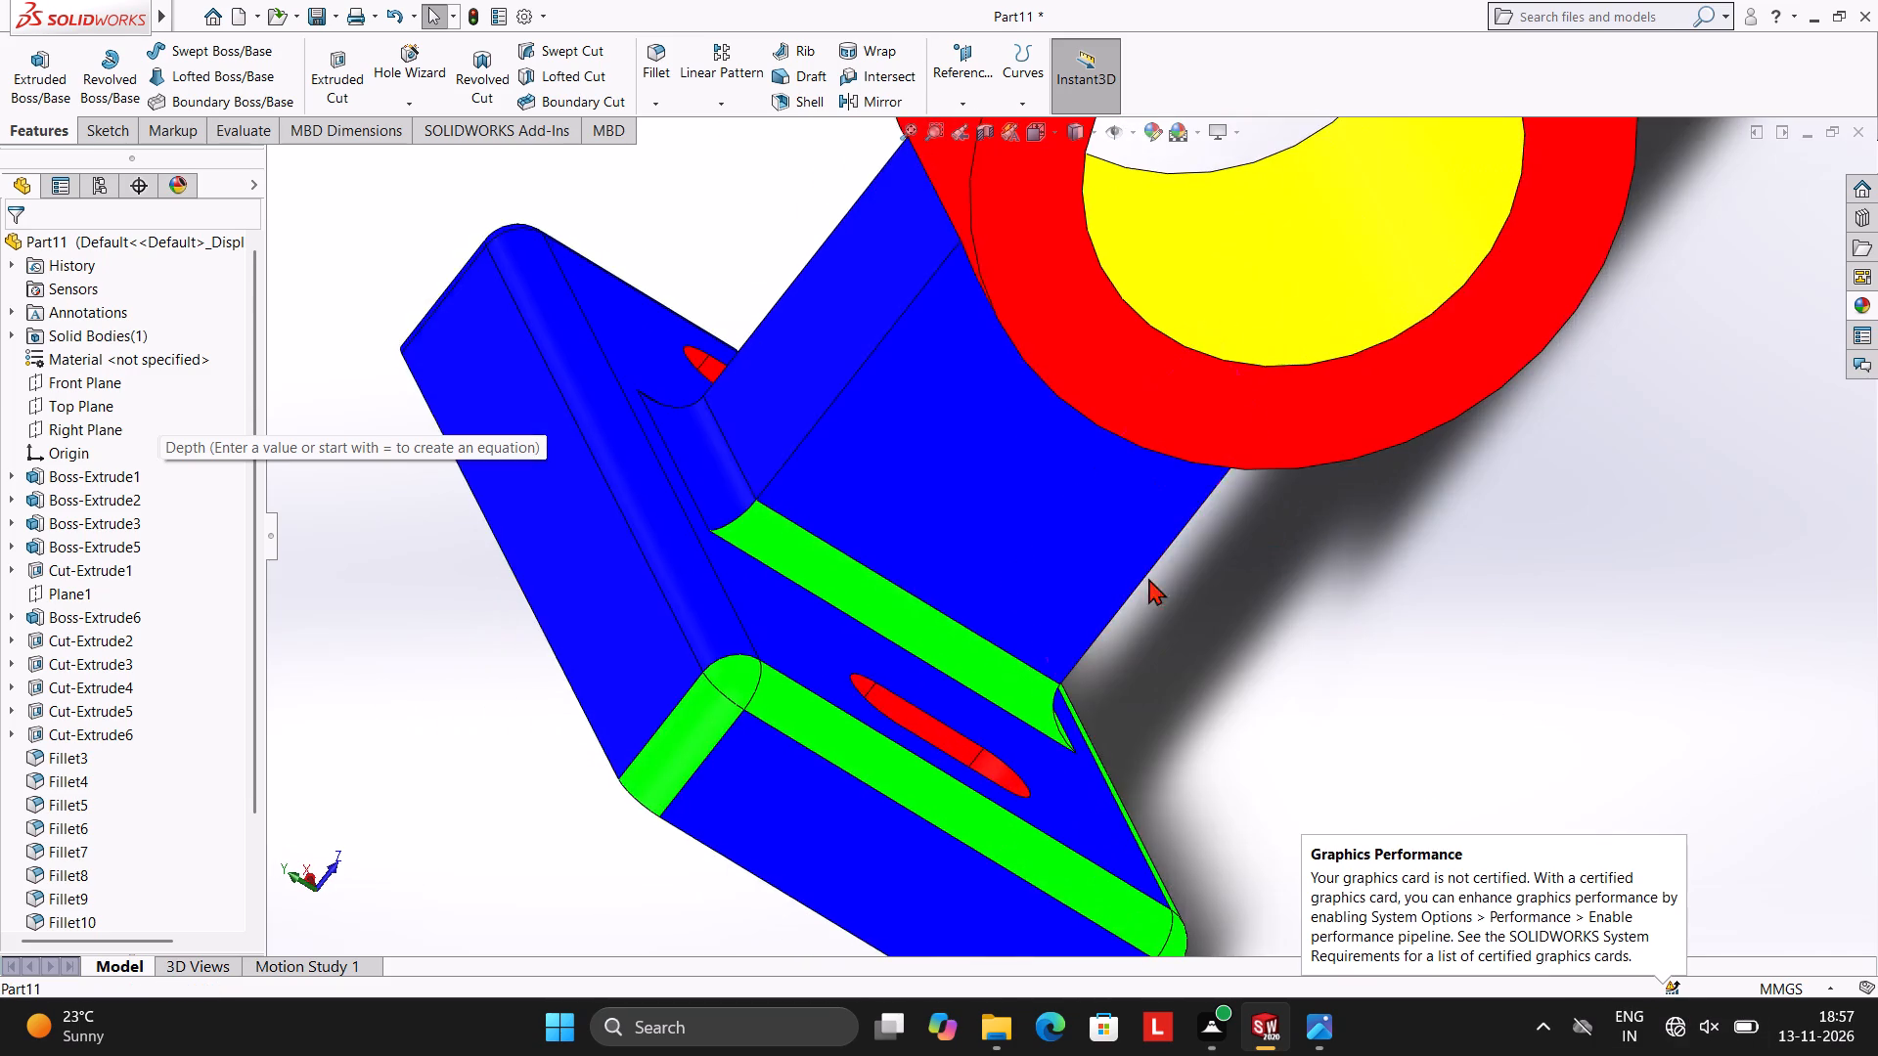
scroll(946, 536, "up", 2)
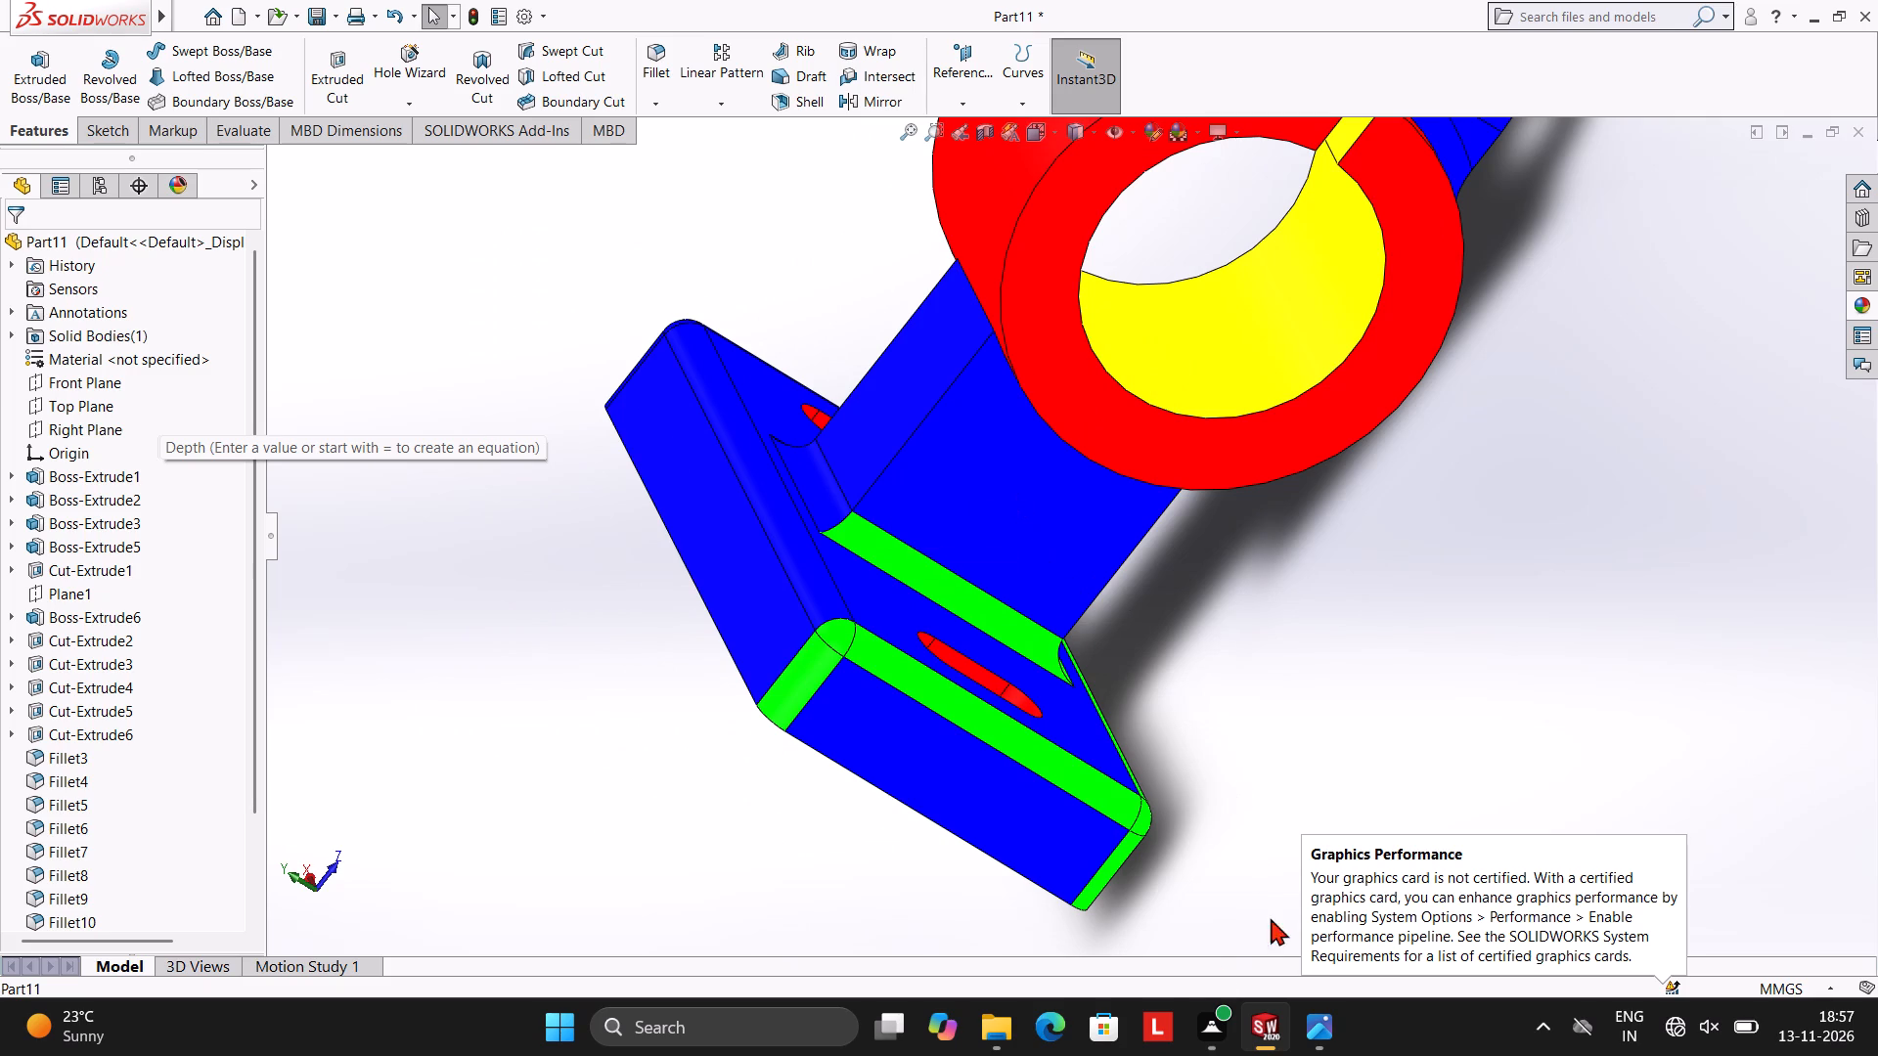
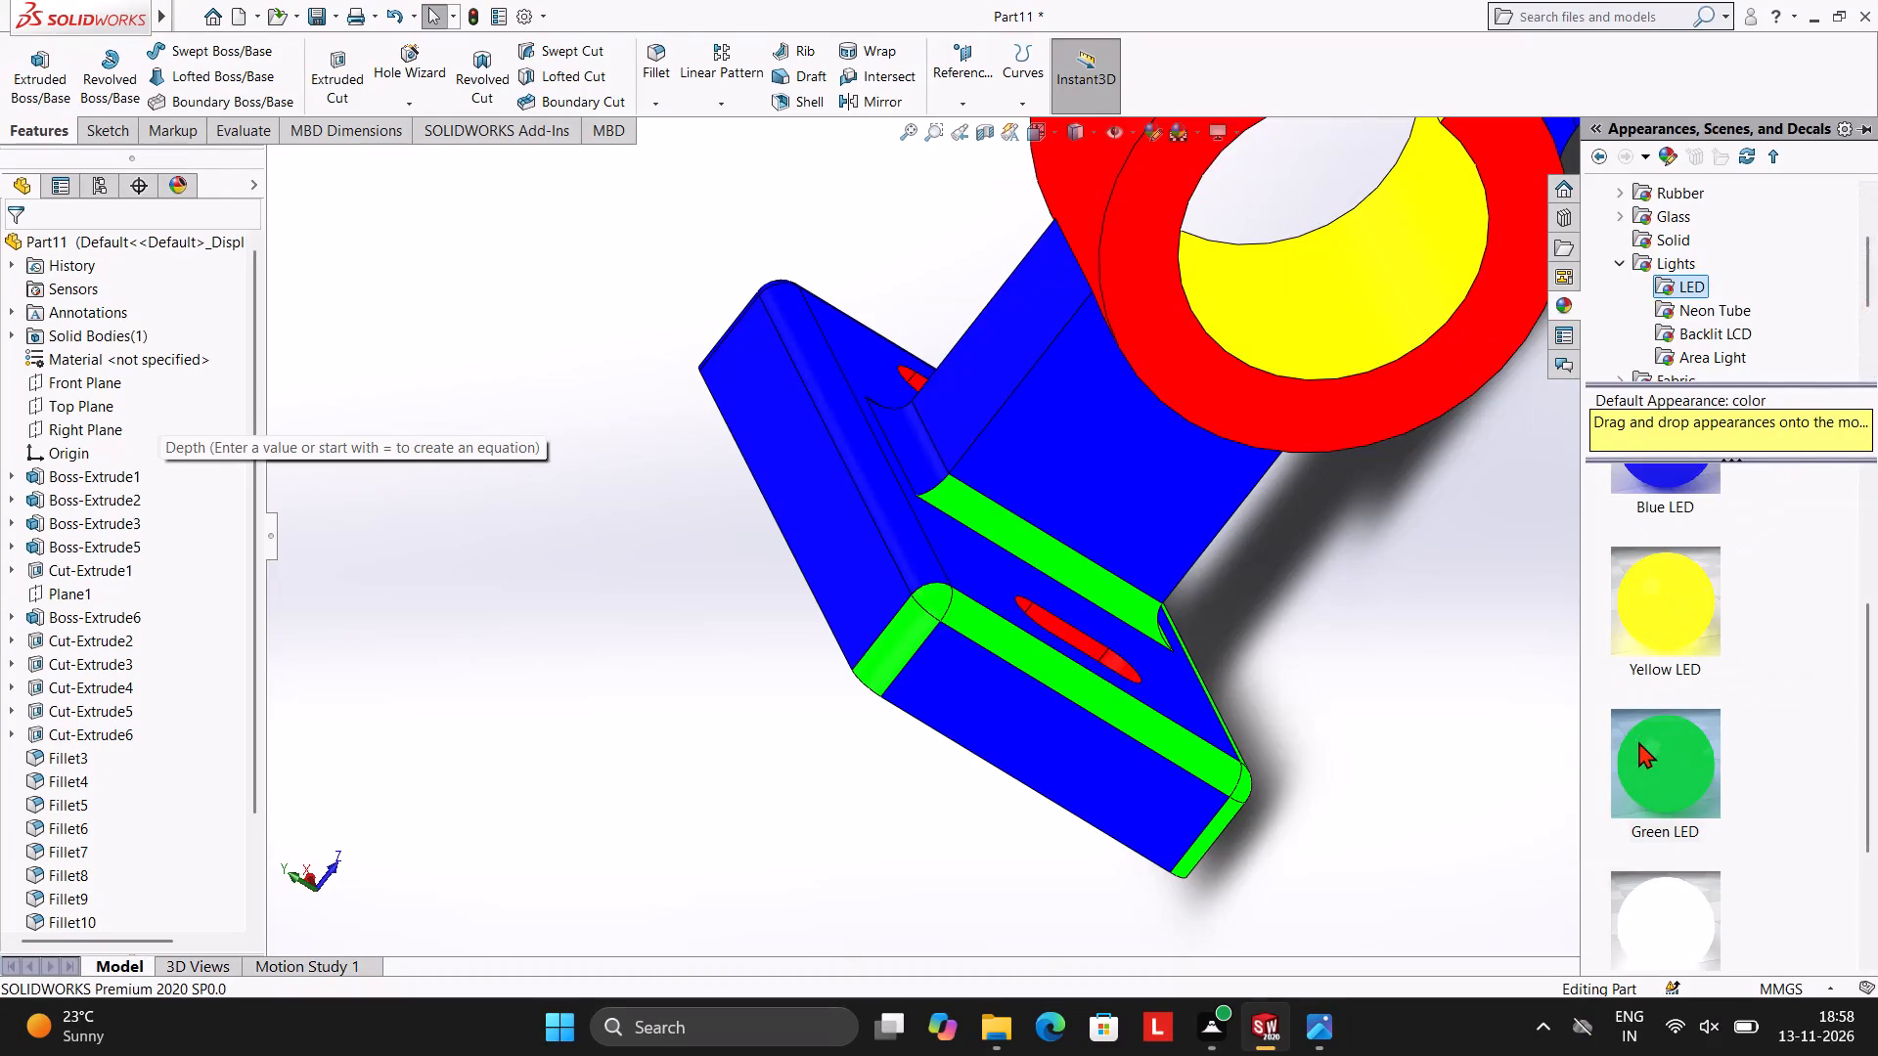
Apply the Green LED appearance to Fillet8 along the base's long upper edge and to the fillet at the foot of the connecting wall's adjacent narrow face.
left_click_drag(1638, 741, 883, 508)
left_click(883, 508)
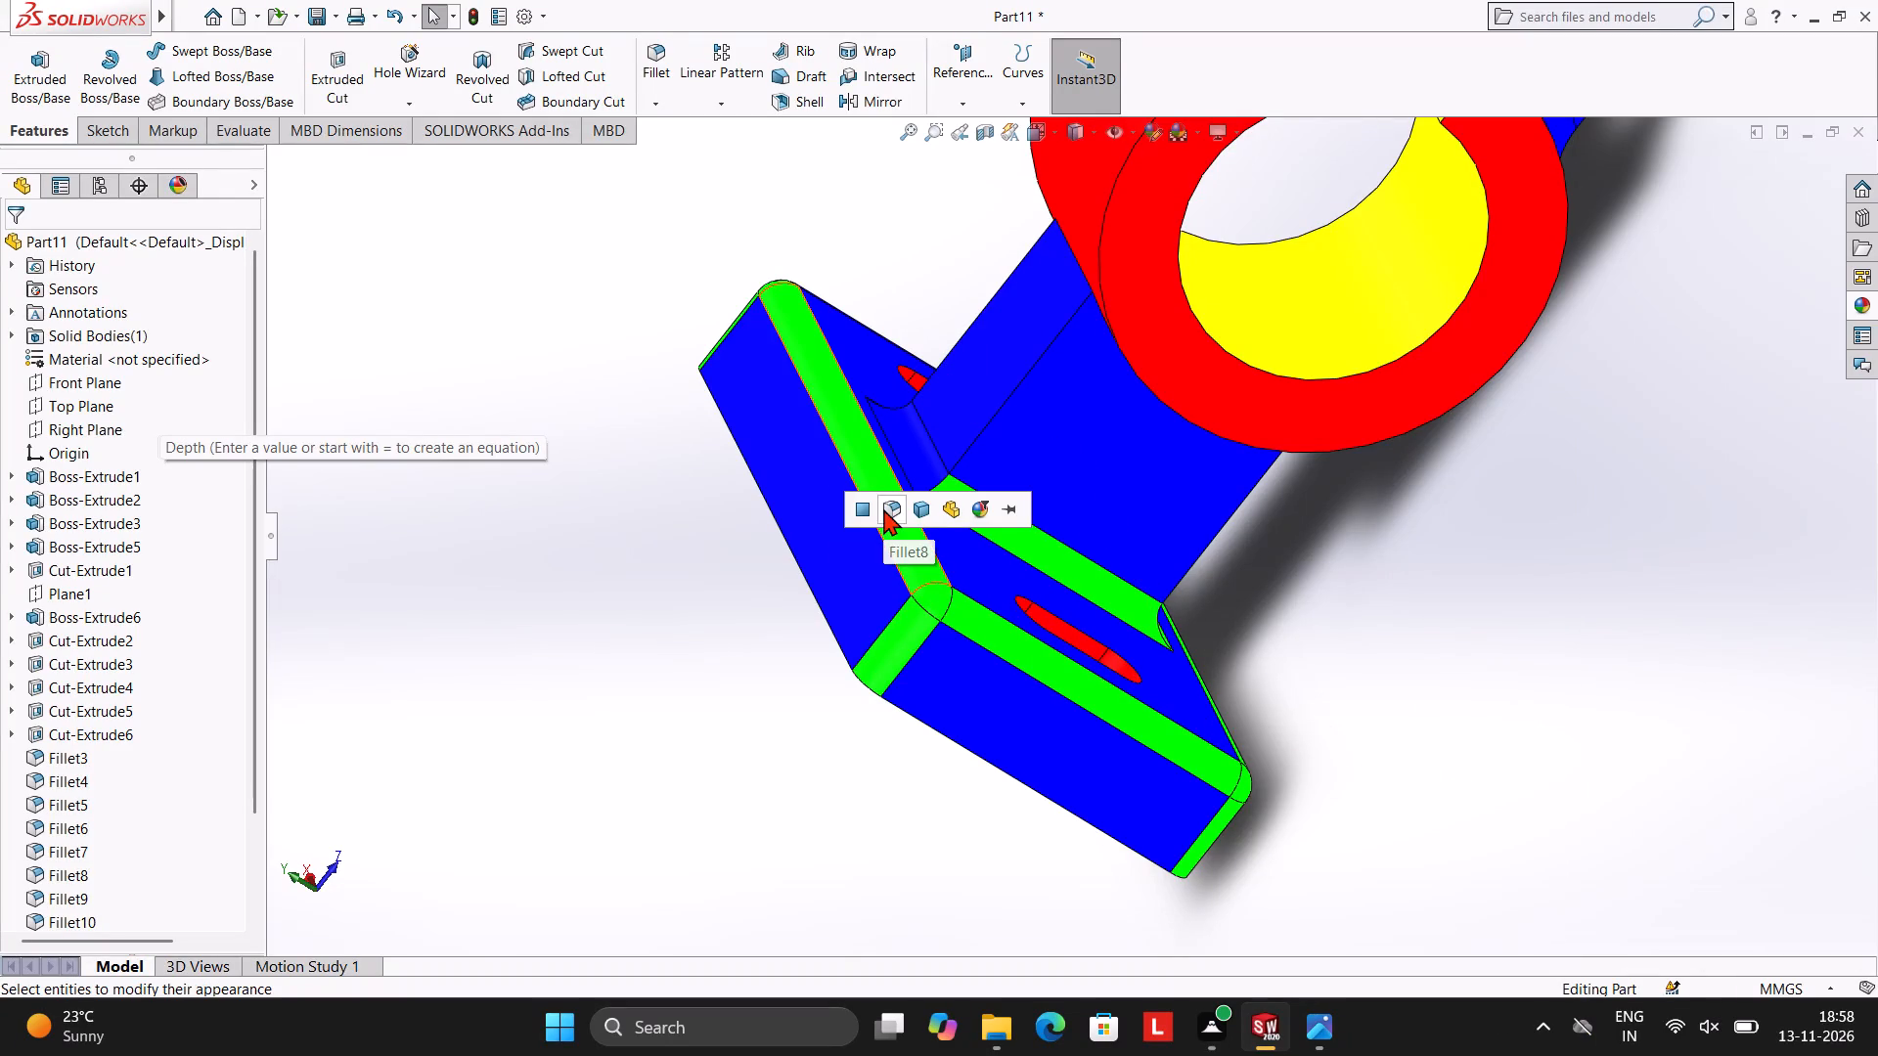
scroll(899, 442, "up", 2)
scroll(1022, 481, "down", 6)
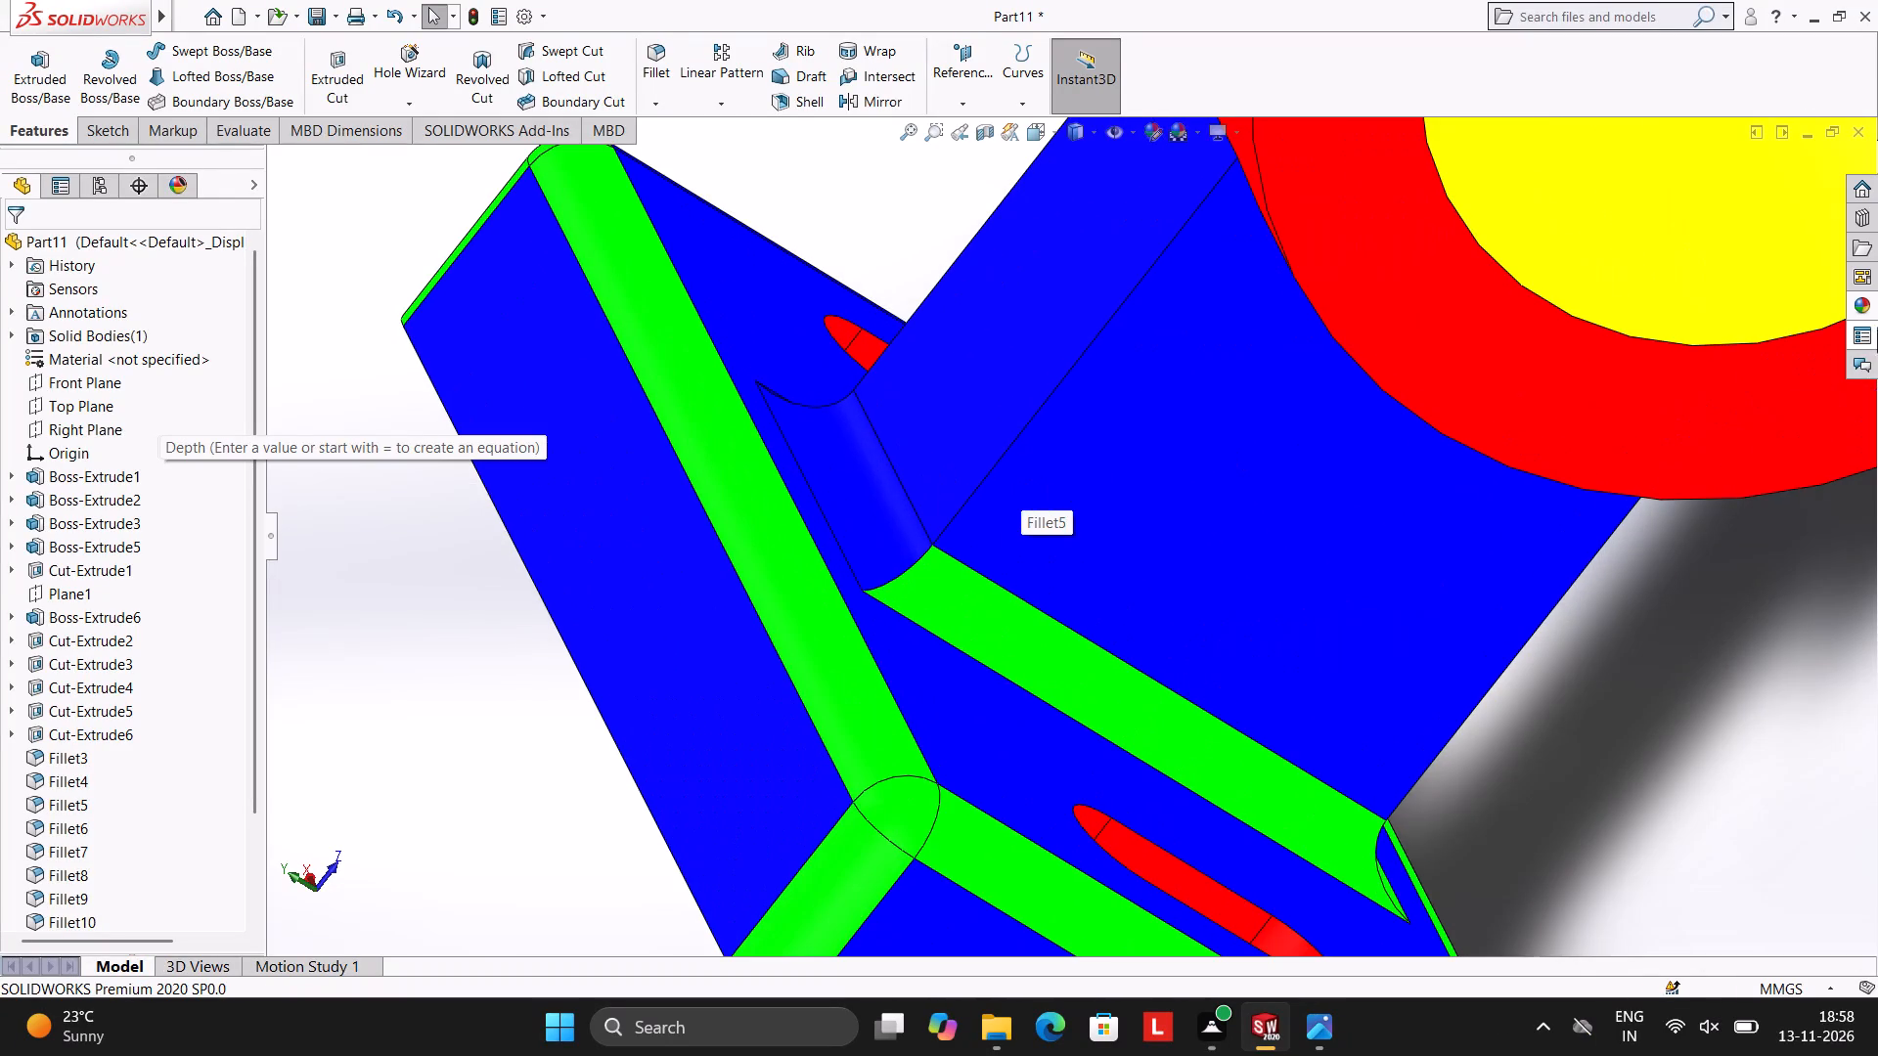
left_click(1868, 307)
left_click_drag(1645, 772, 869, 536)
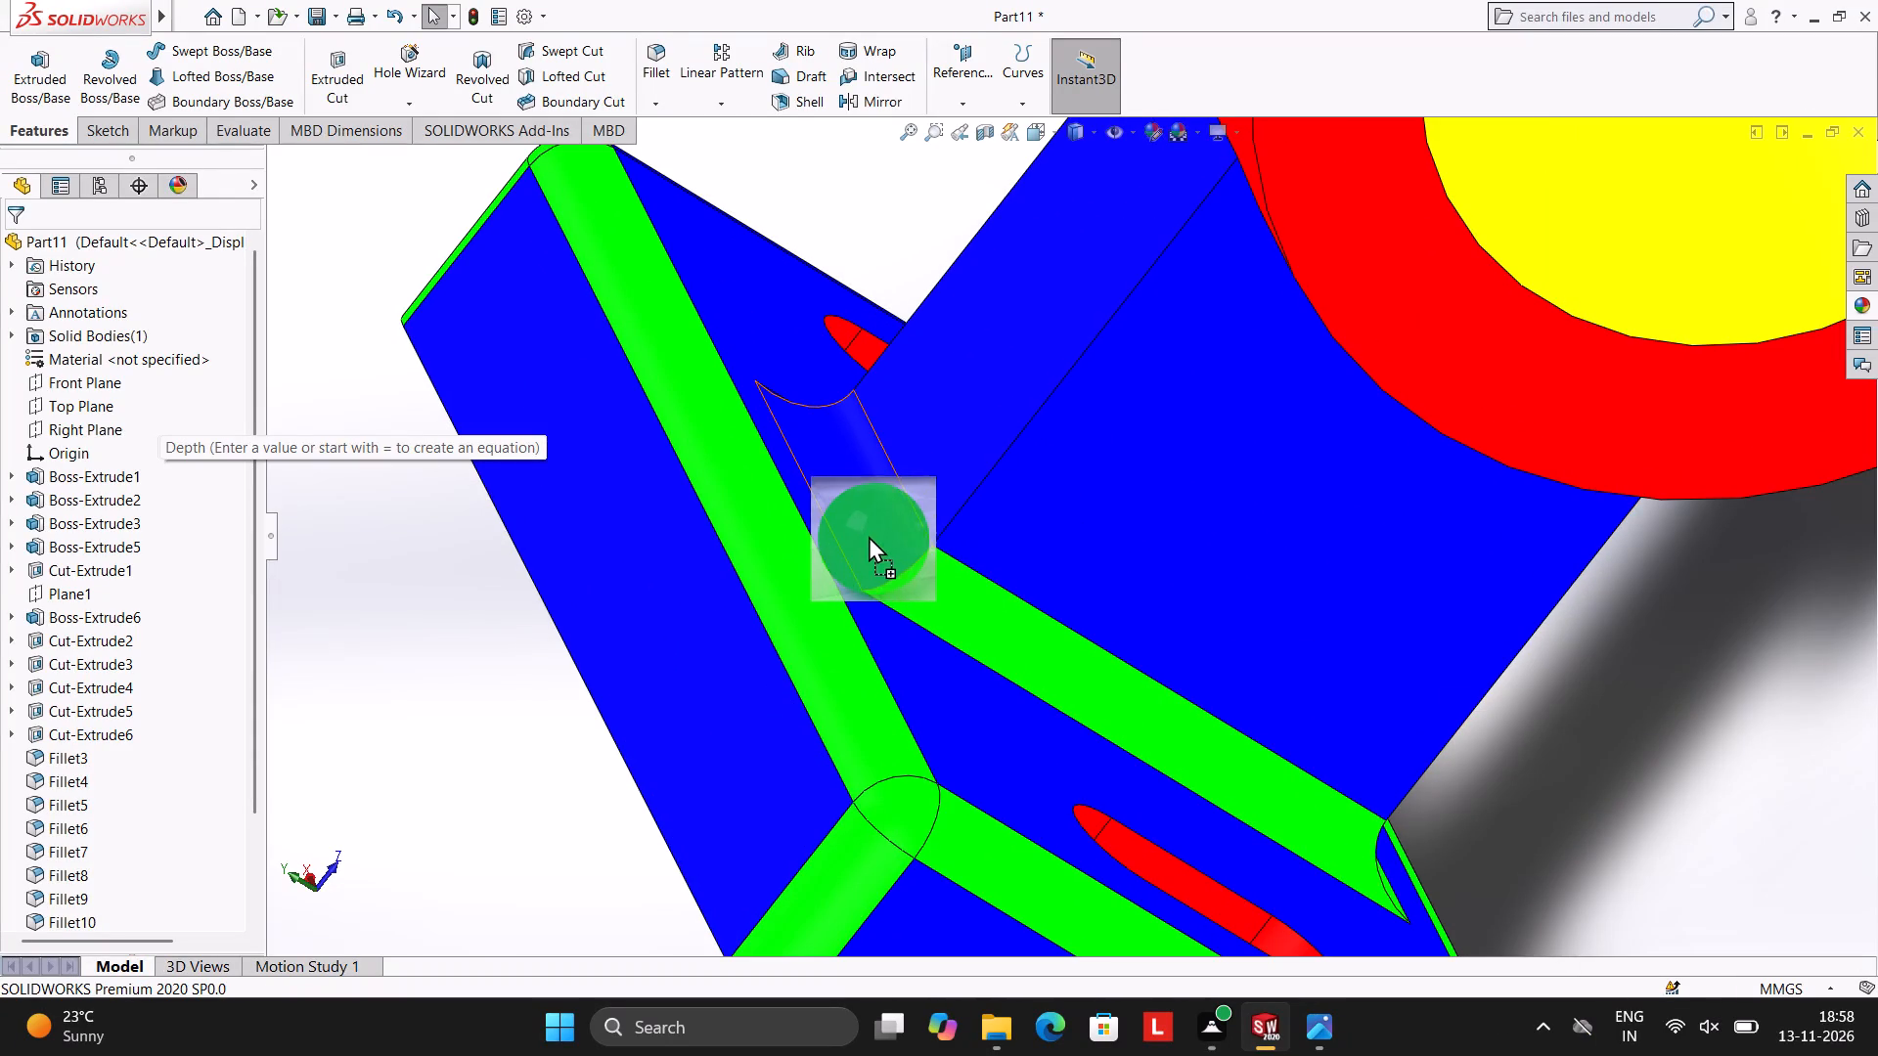
left_click_drag(869, 536, 864, 531)
left_click(864, 531)
Apply the Green LED appearance to the uncoloured fillet on the base's other short upper edge.
scroll(873, 528, "up", 6)
middle_click_drag(968, 535, 1159, 765)
scroll(939, 531, "up", 4)
middle_click_drag(965, 454, 979, 641)
scroll(961, 540, "down", 4)
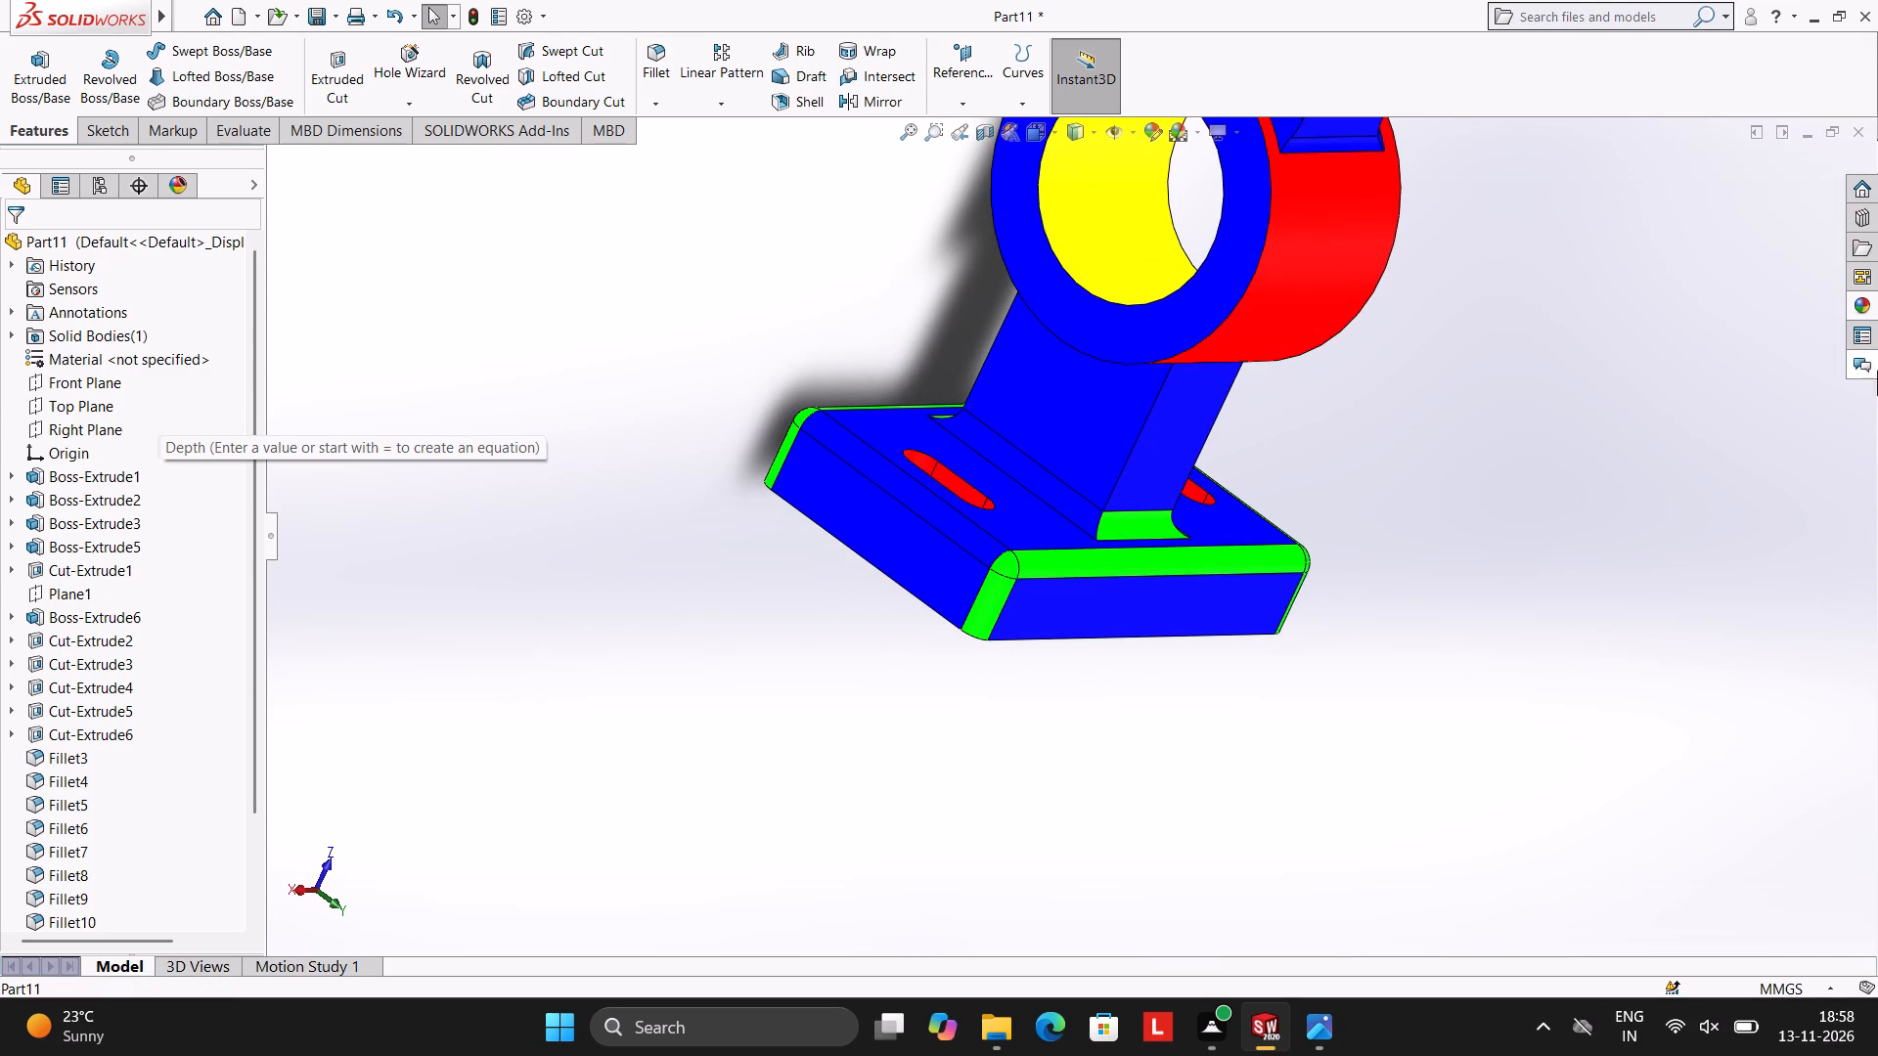
left_click(1872, 310)
left_click_drag(1694, 731, 1004, 485)
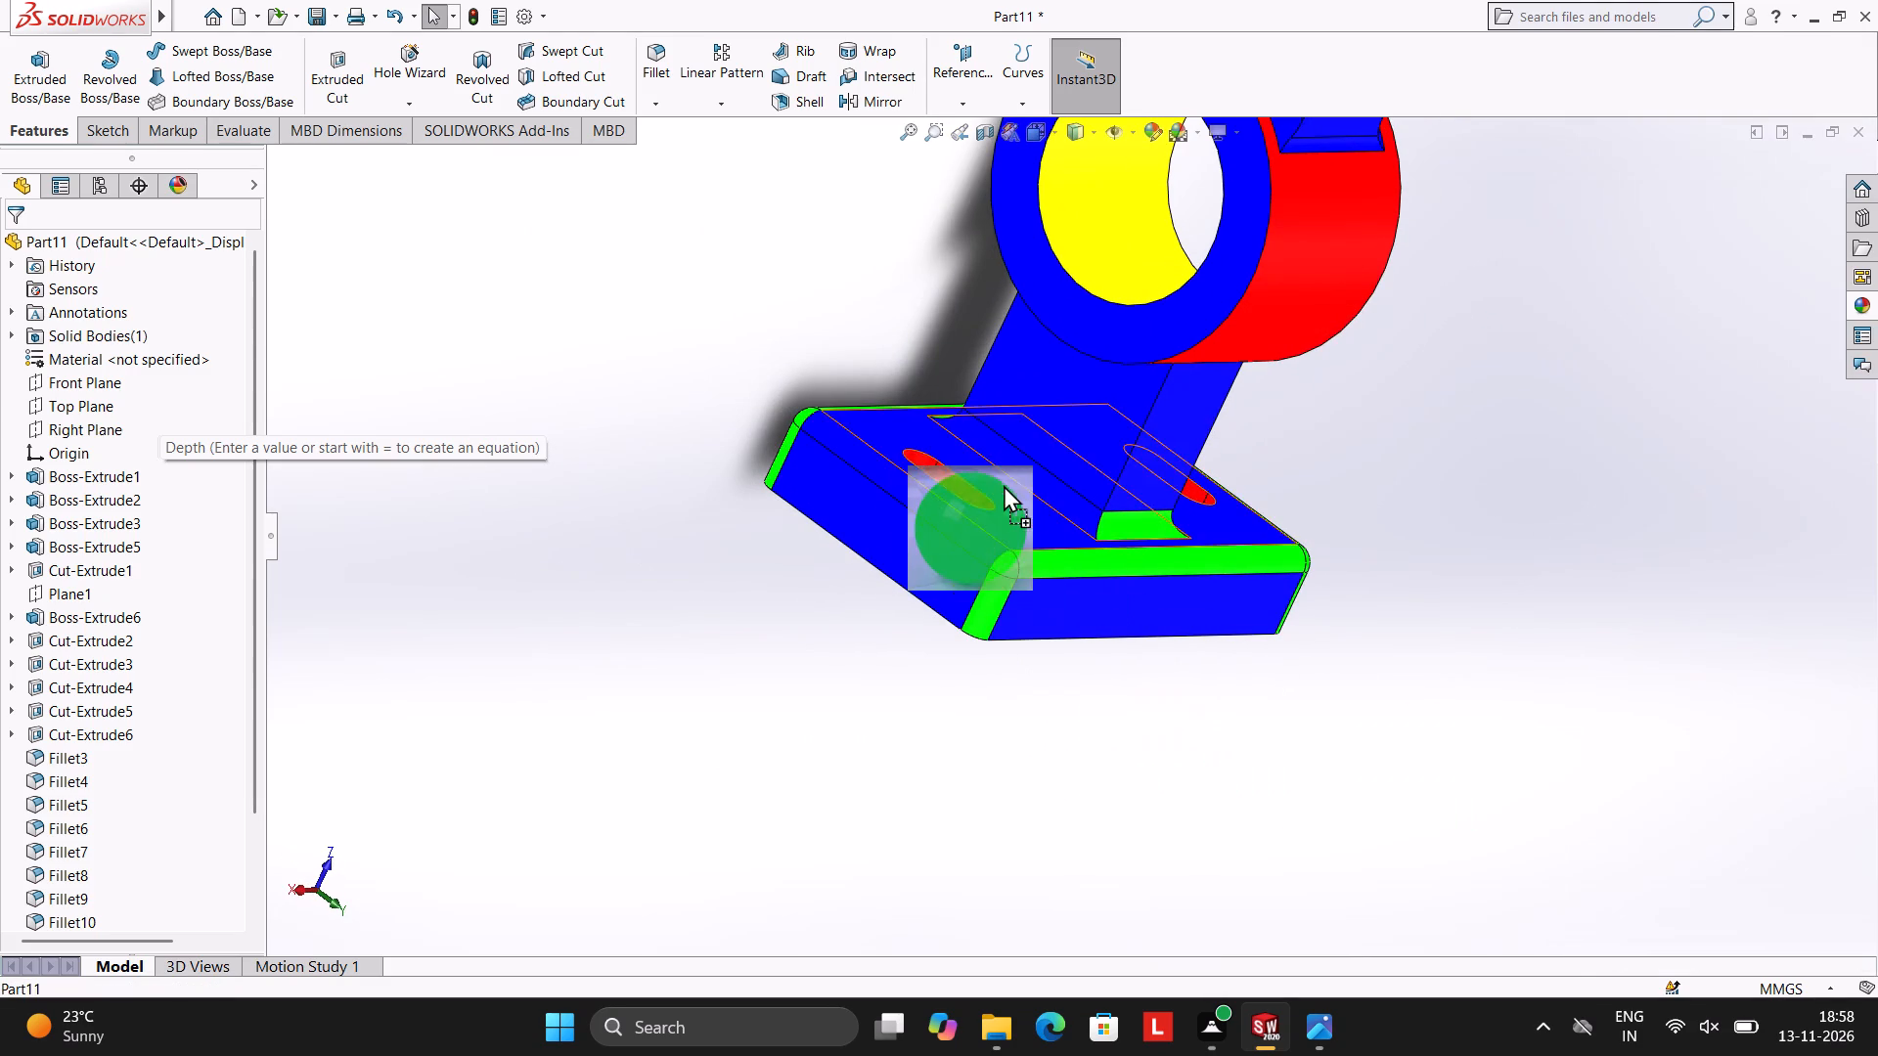
left_click_drag(1004, 485, 878, 452)
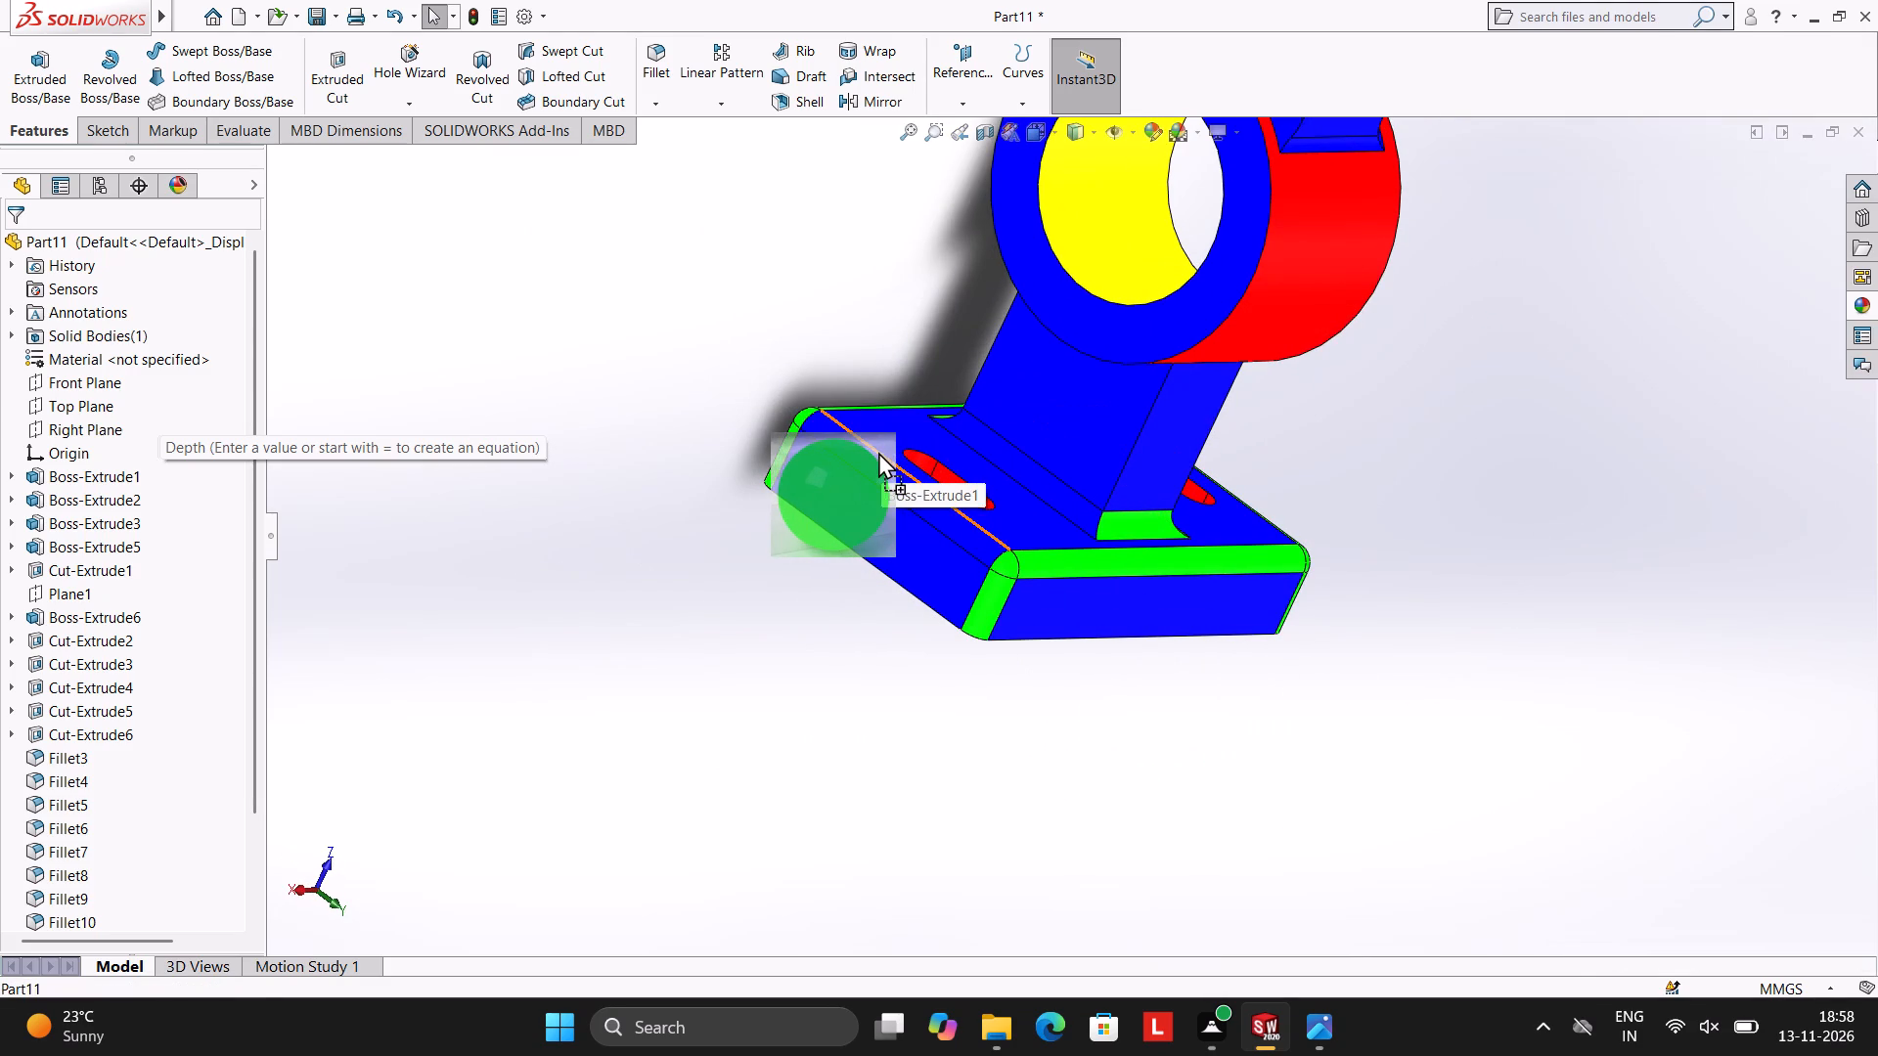
left_click_drag(878, 452, 869, 454)
left_click(869, 454)
Apply the Green LED appearance to the uncoloured fillet where the connecting wall's broad side meets the top of the base.
scroll(1308, 479, "up", 3)
scroll(1308, 479, "down", 5)
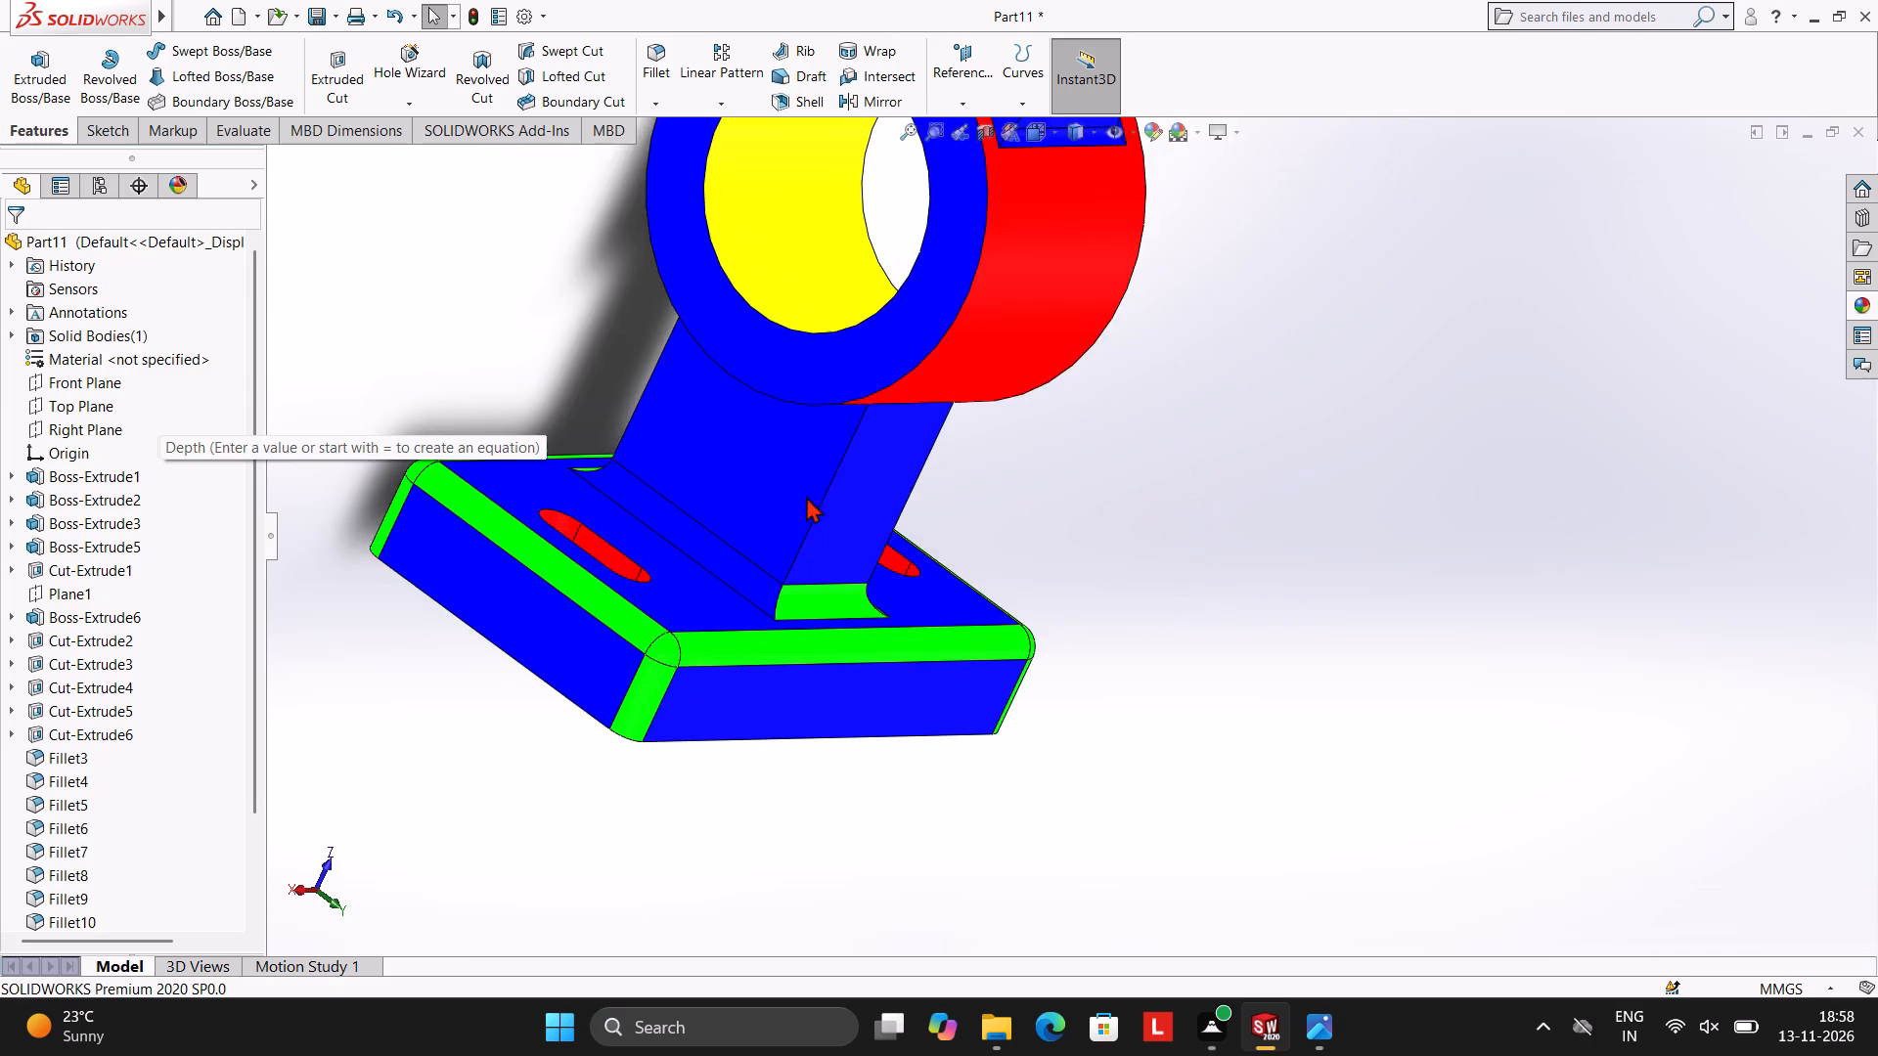
scroll(806, 496, "down", 2)
left_click(1863, 304)
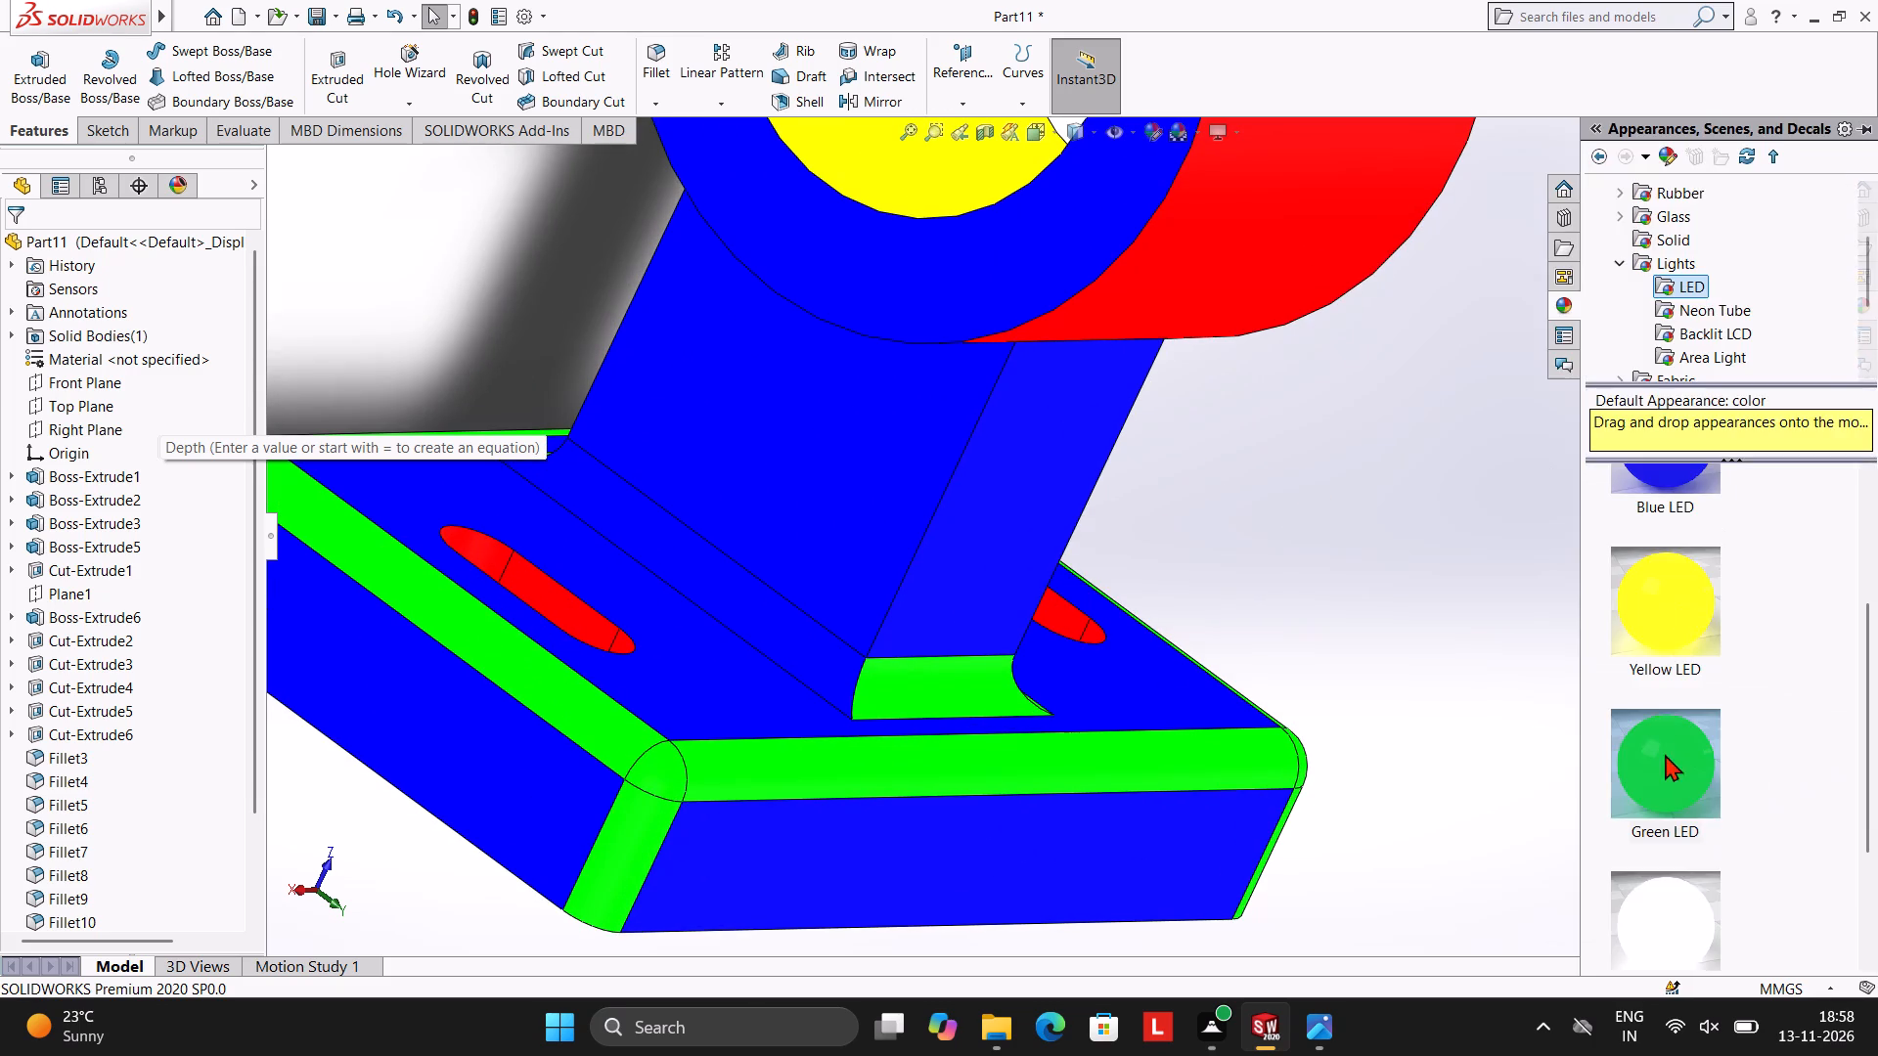
left_click_drag(1665, 754, 681, 513)
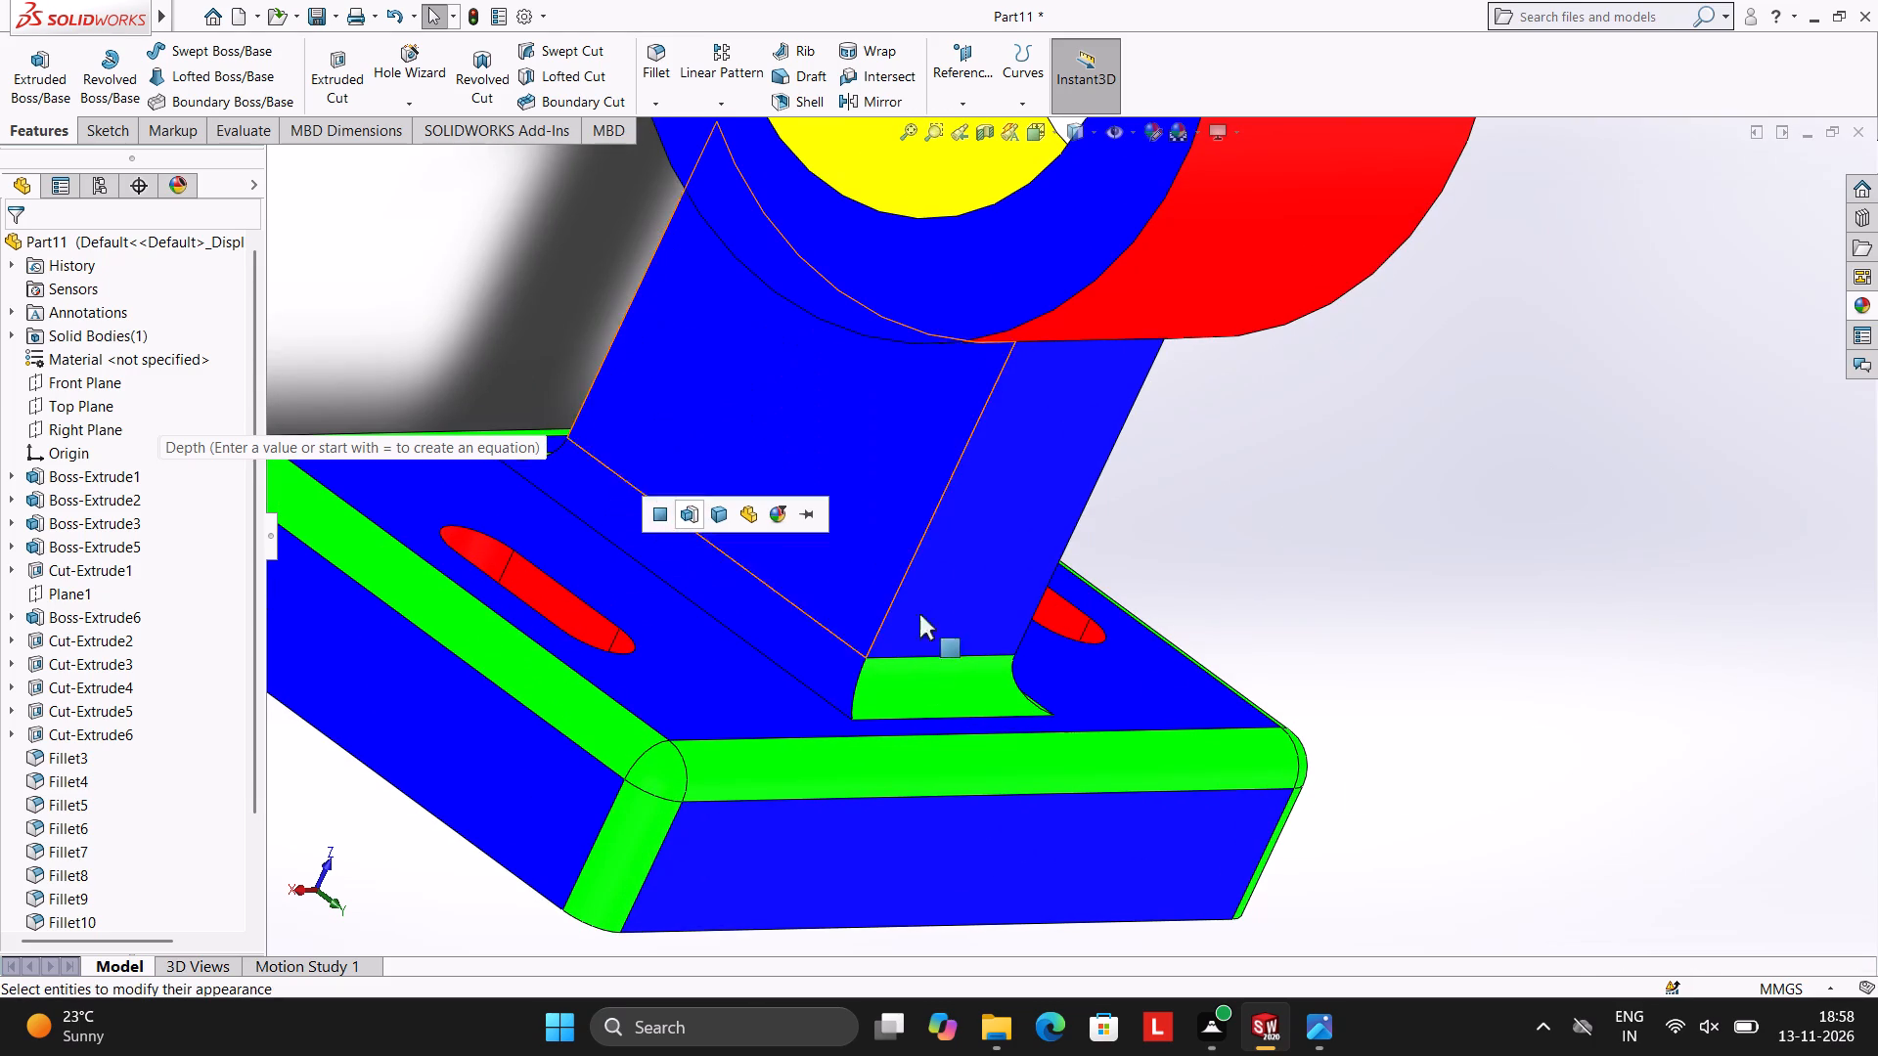
left_click(1869, 312)
left_click_drag(1683, 725, 822, 624)
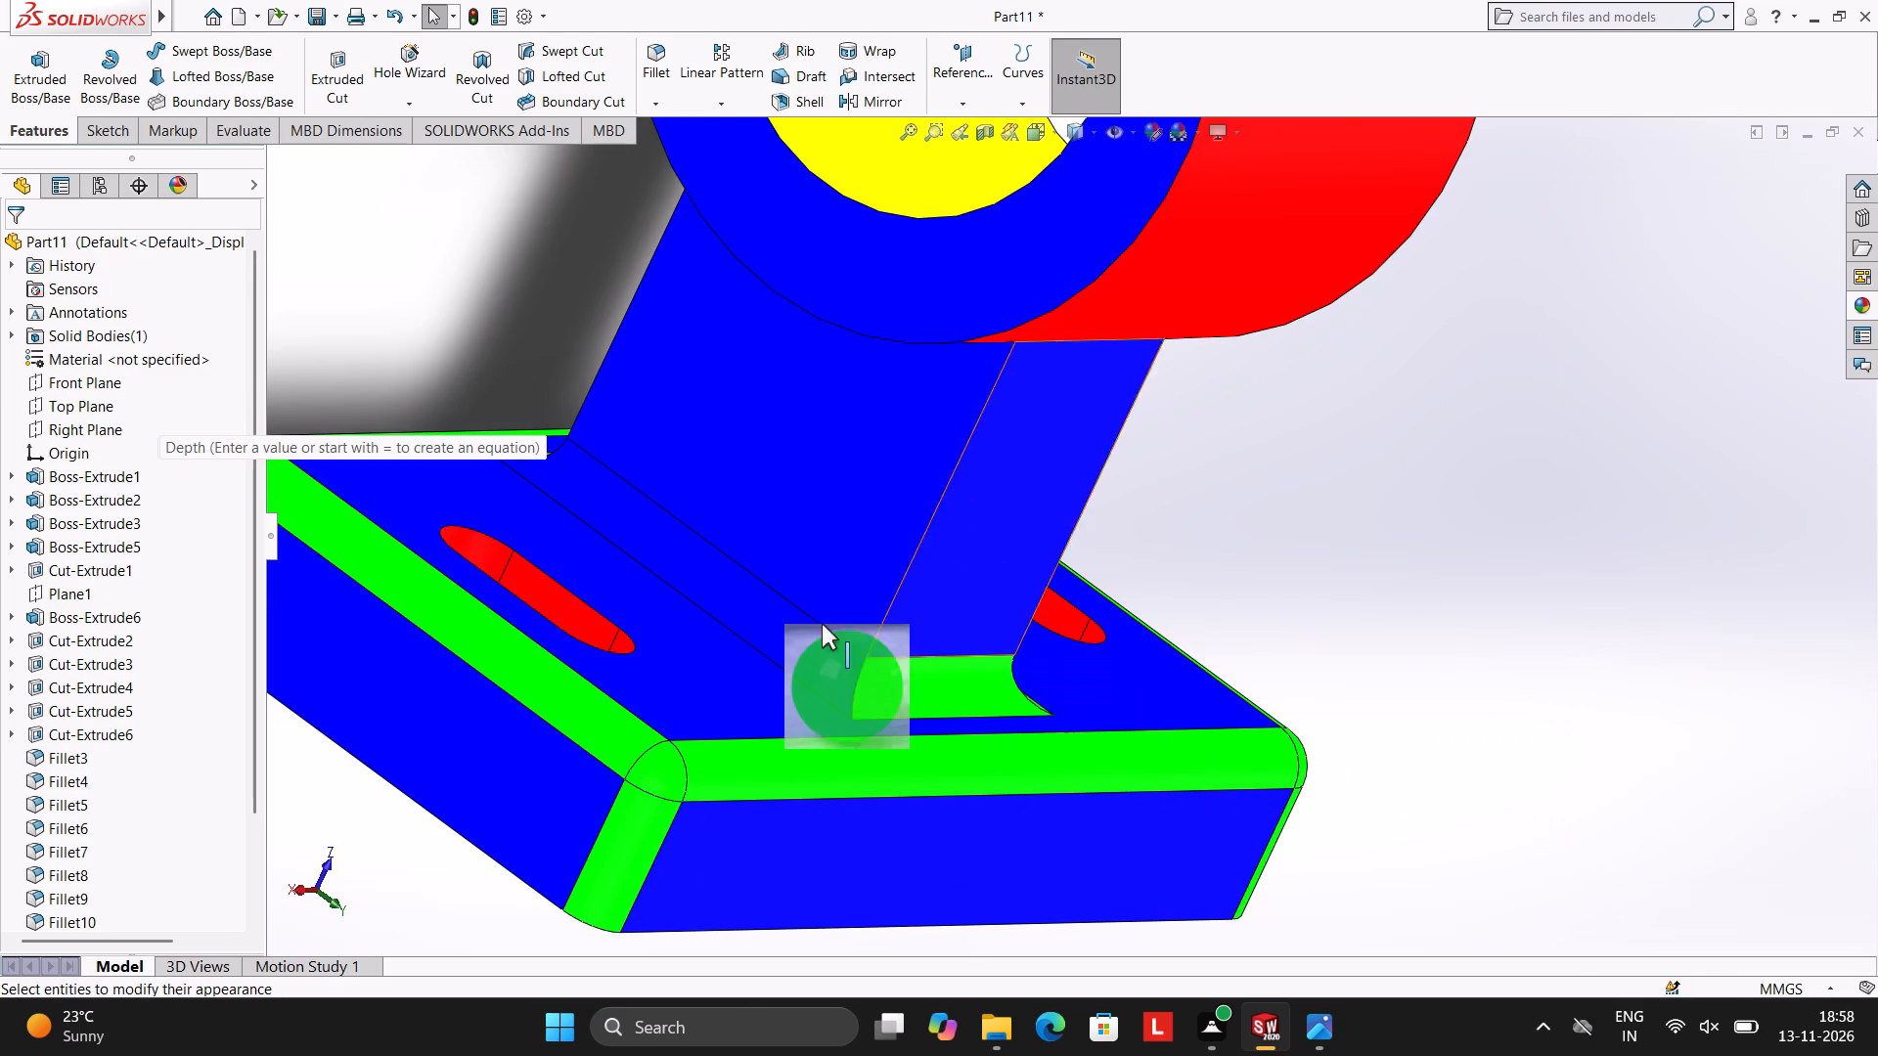
left_click_drag(822, 624, 759, 580)
left_click(759, 580)
scroll(759, 580, "up", 3)
middle_click_drag(999, 739, 1054, 726)
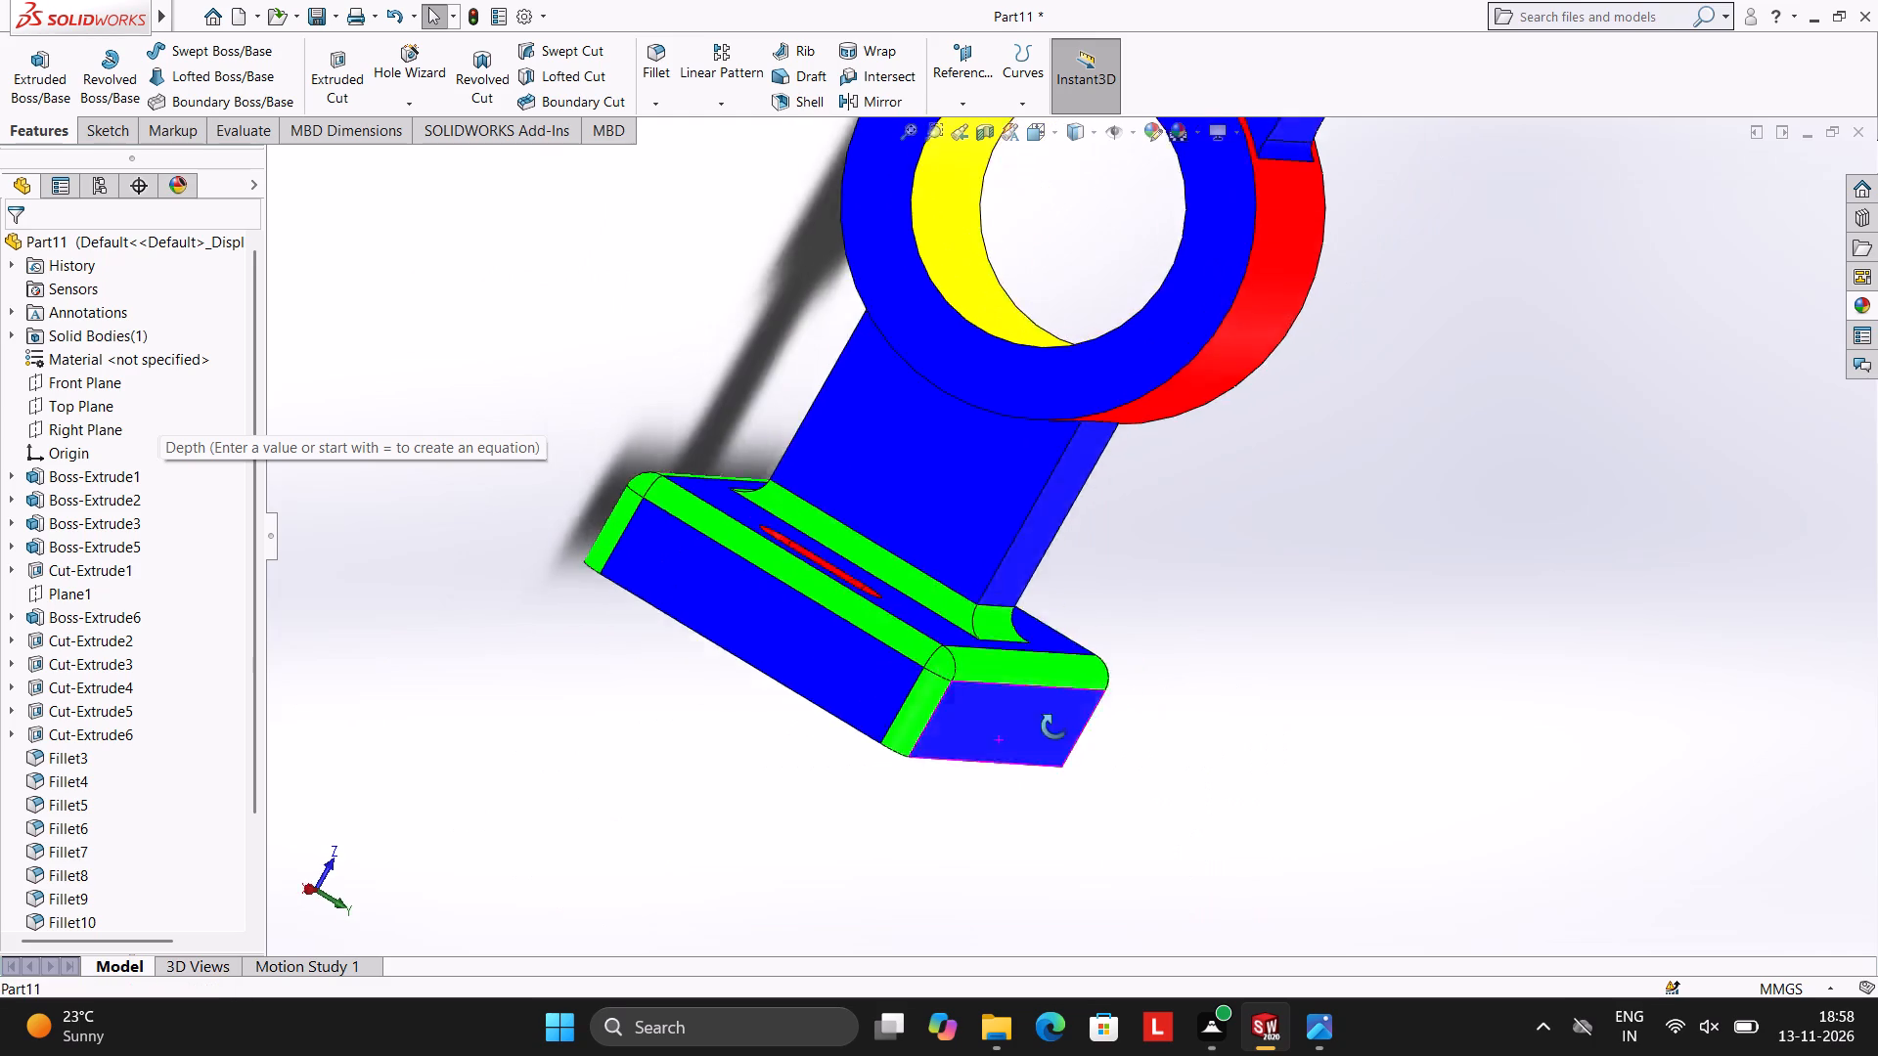
middle_click_drag(1054, 726, 954, 692)
scroll(954, 692, "up", 1)
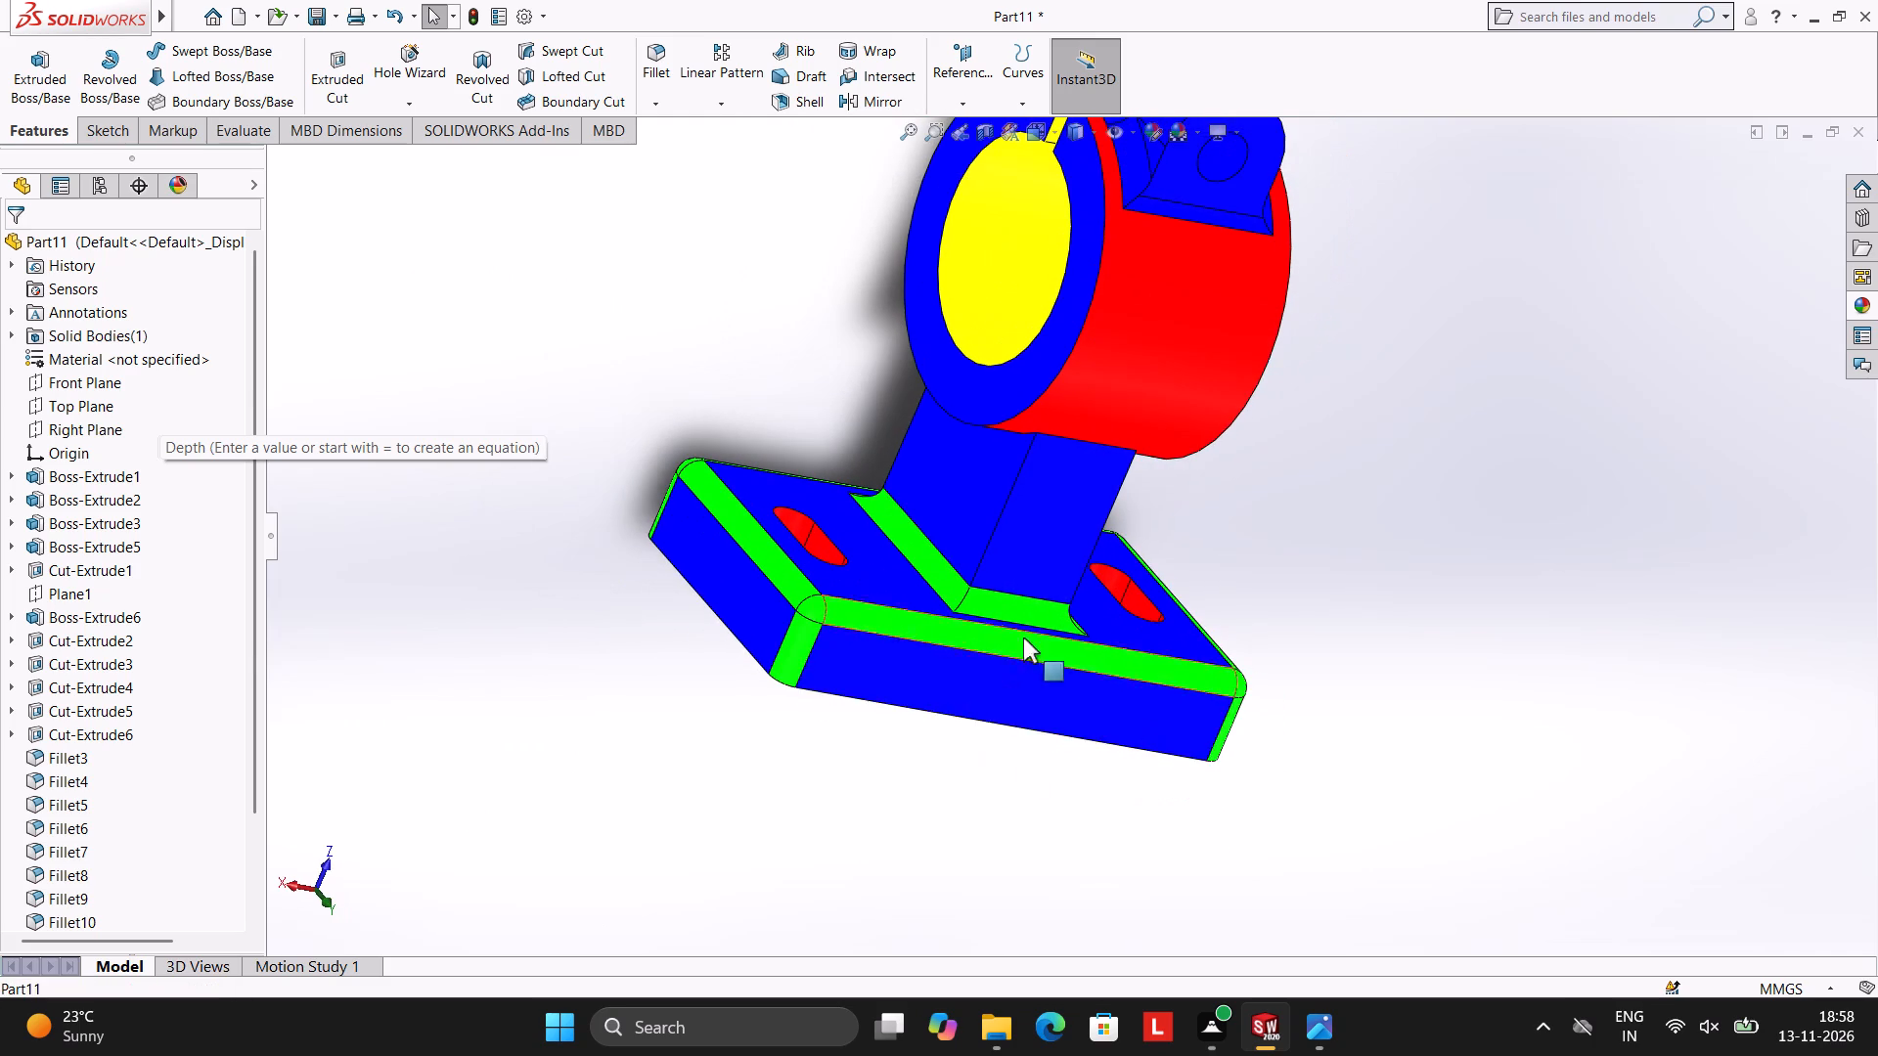
Apply the Green LED appearance to Cut-Extrude3, the round hole through the clamp block.
scroll(1031, 315, "down", 2)
scroll(1217, 288, "up", 4)
scroll(1244, 267, "down", 4)
scroll(1160, 489, "down", 3)
scroll(926, 530, "up", 2)
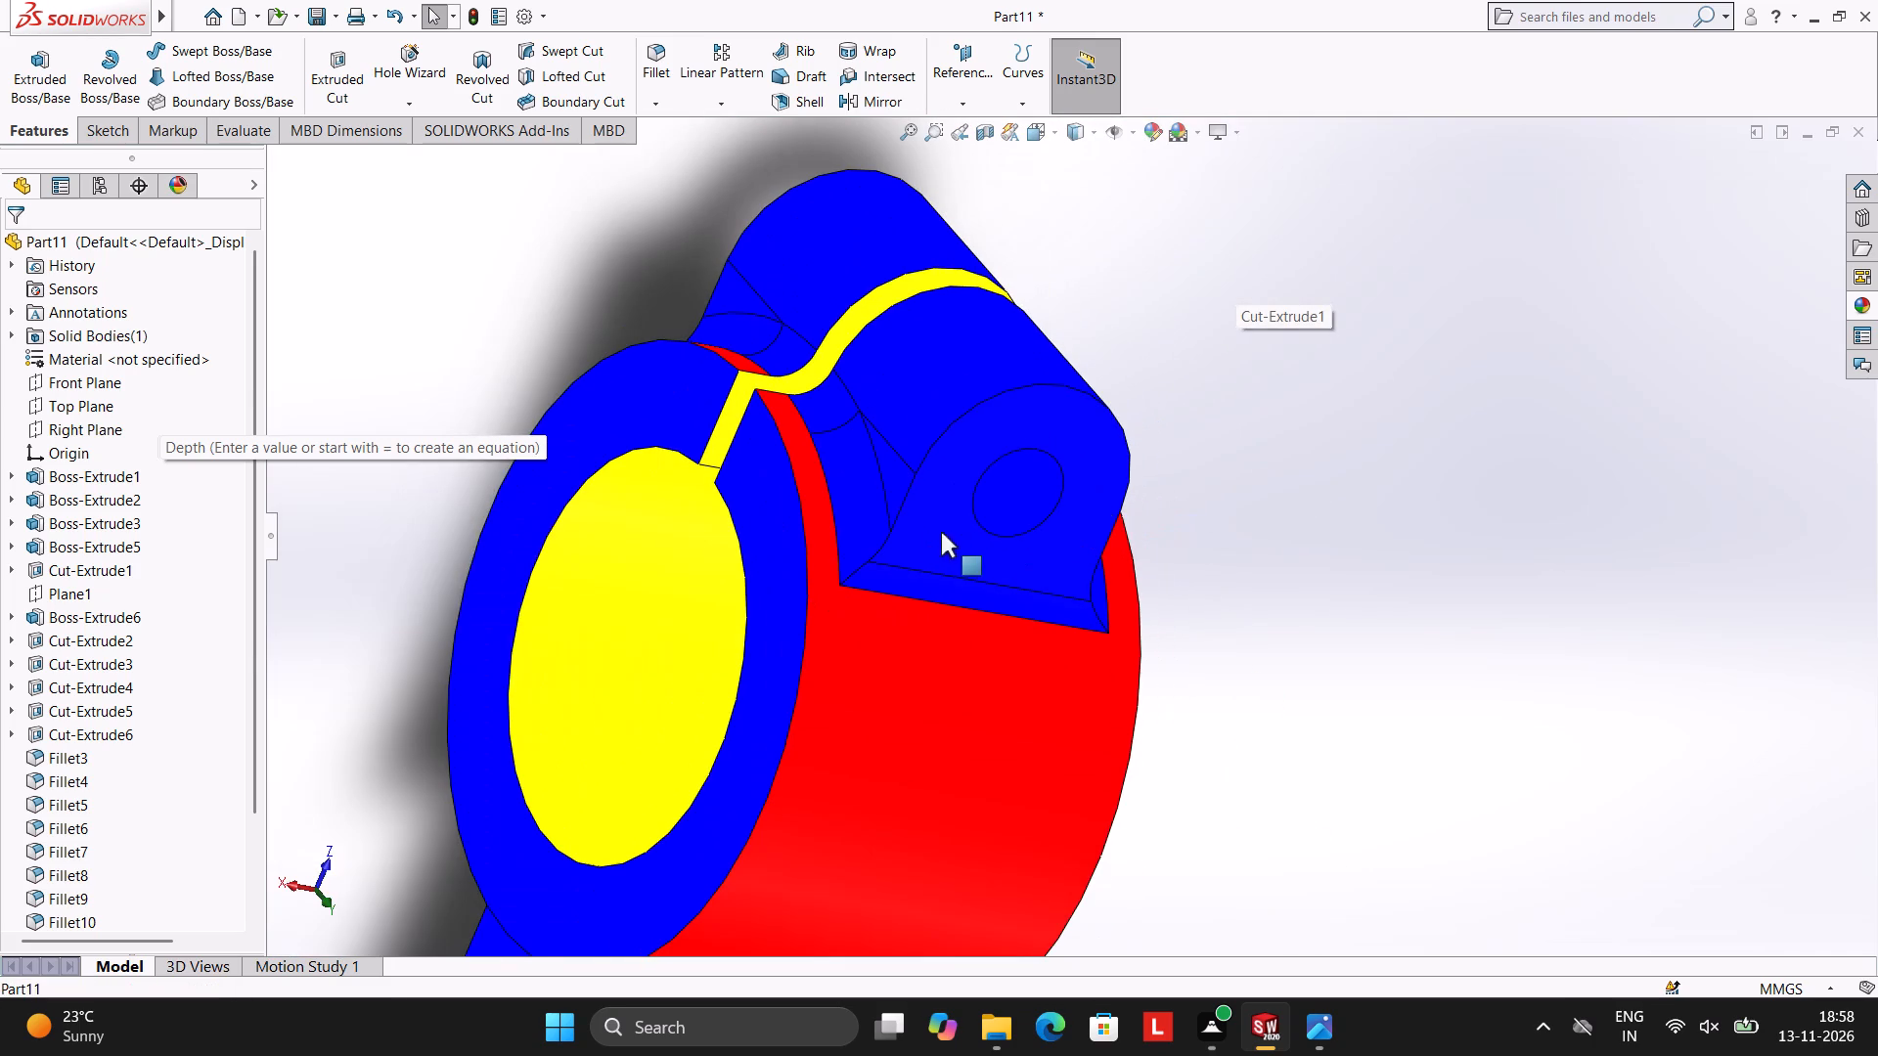
left_click(1864, 301)
left_click_drag(1692, 742, 1076, 607)
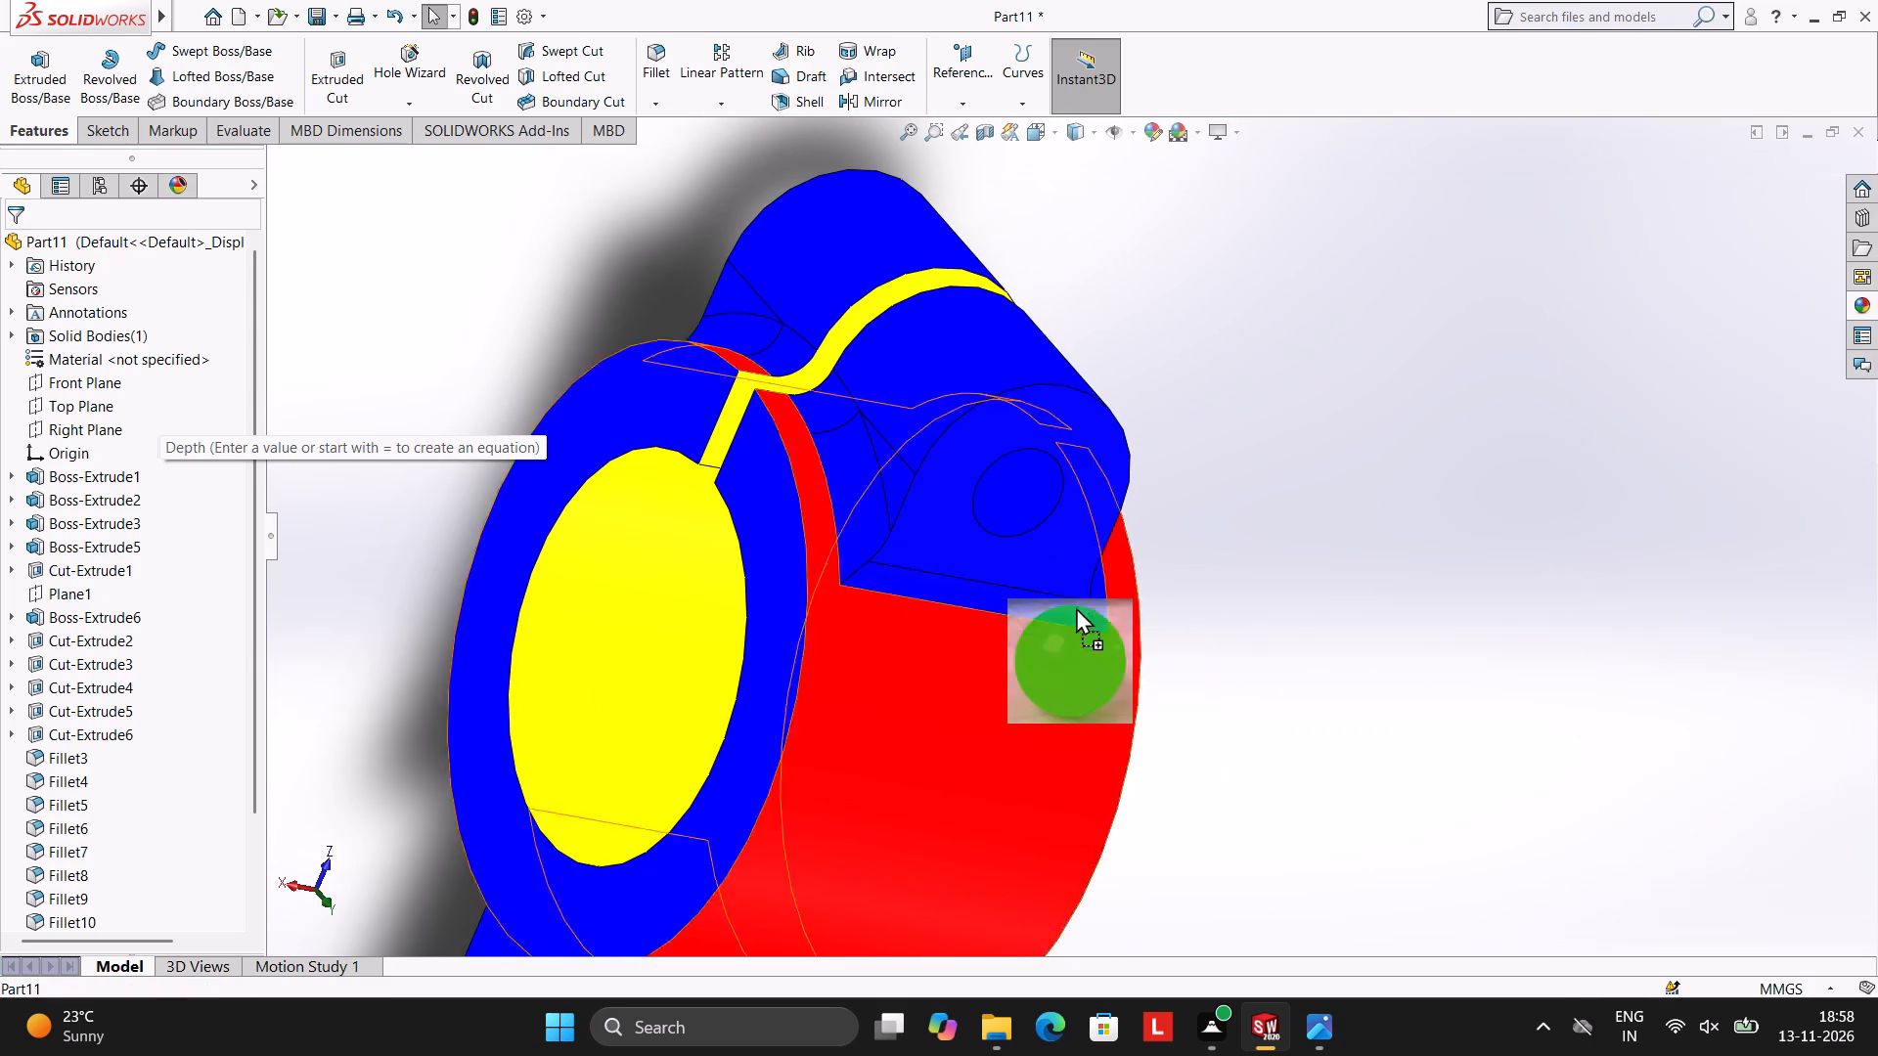
left_click_drag(1076, 607, 1050, 477)
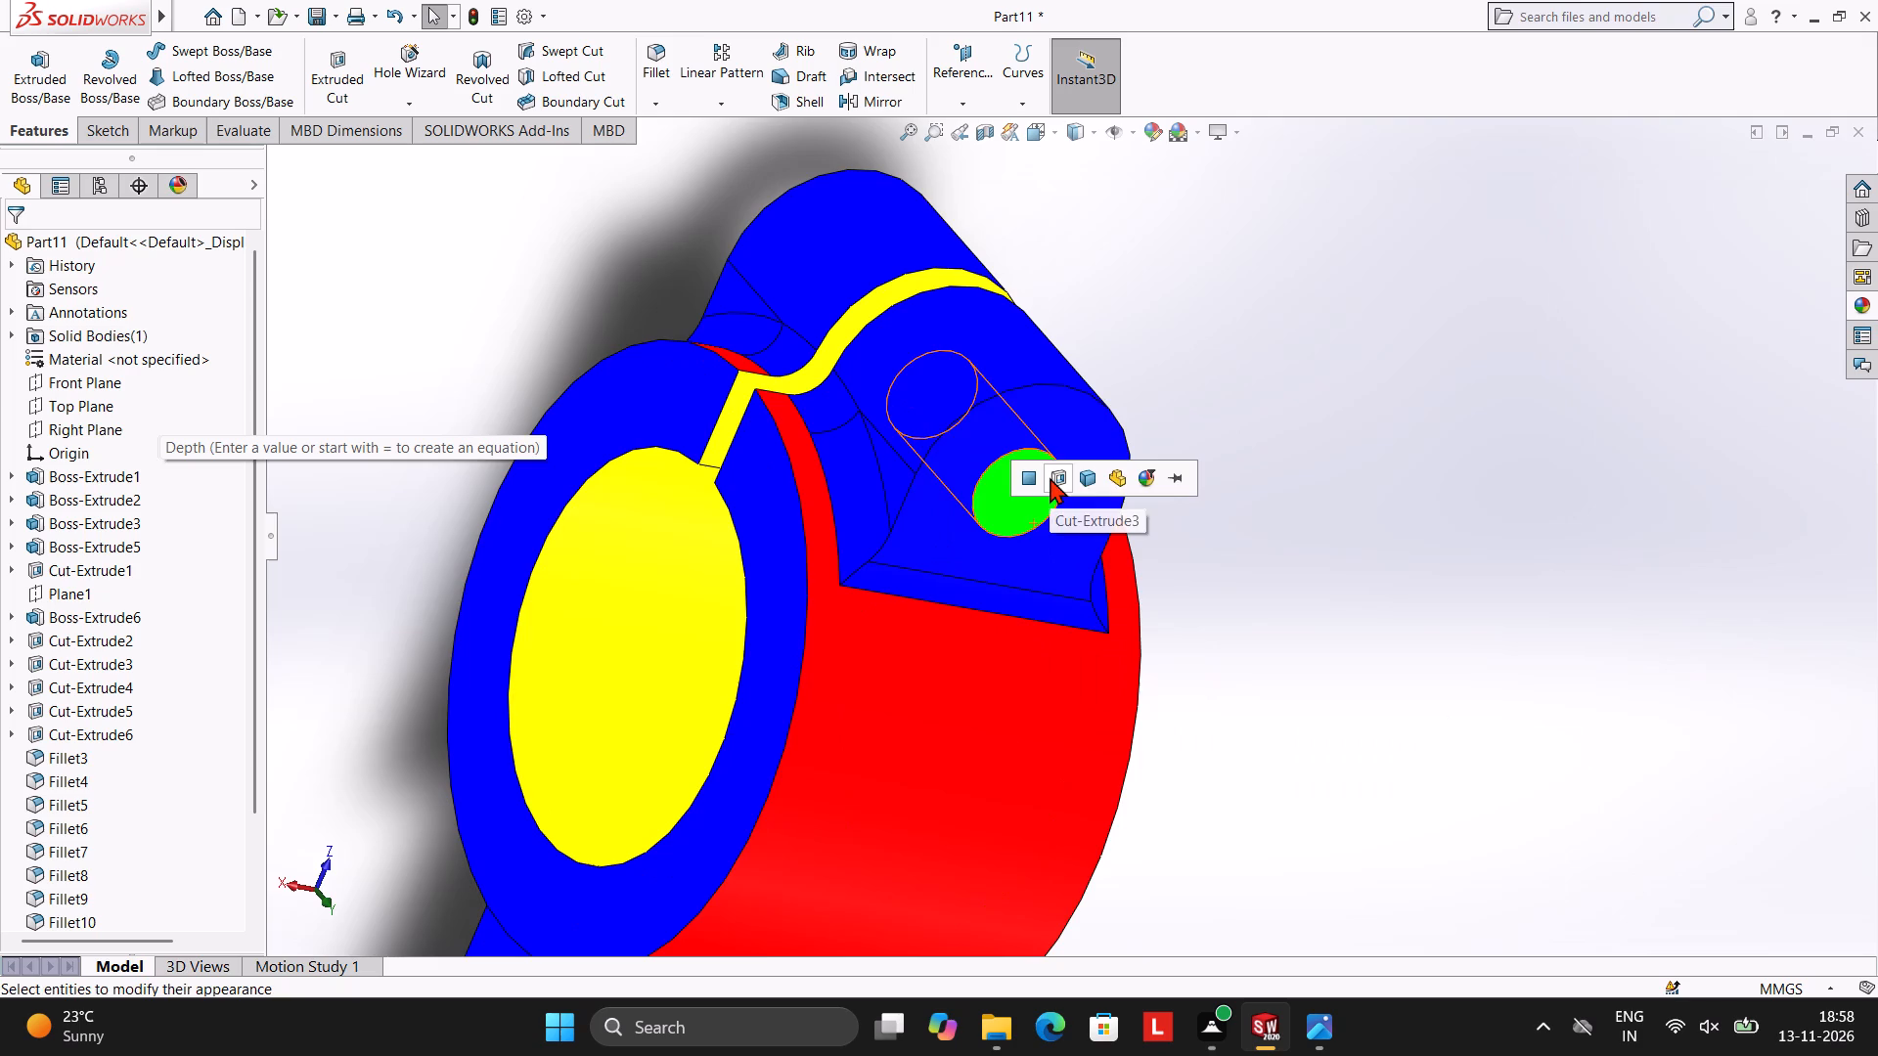
left_click(1050, 477)
Apply the Green LED appearance to Fillet14, where the side of the clamp block meets the ring boss.
scroll(1221, 471, "up", 1)
middle_click_drag(1295, 505, 1307, 557)
scroll(1061, 585, "down", 2)
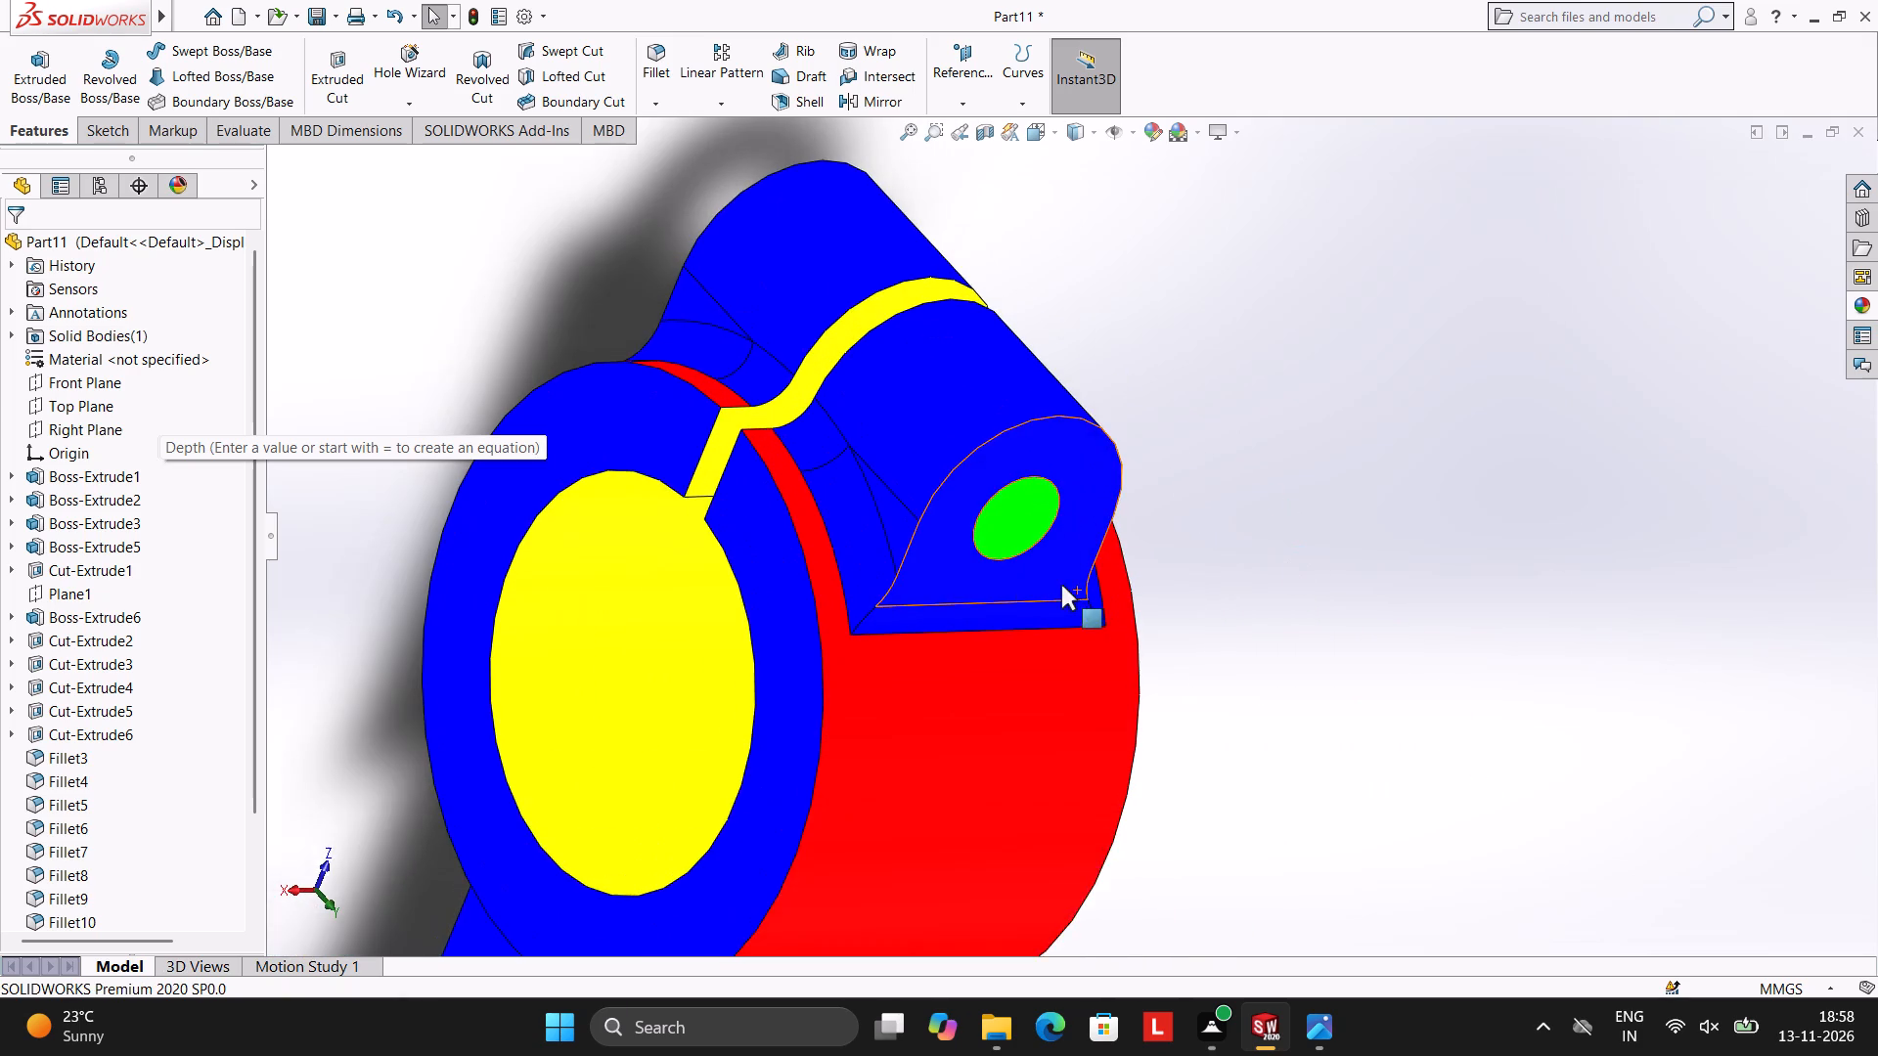
left_click(1871, 302)
left_click_drag(1675, 749, 1088, 665)
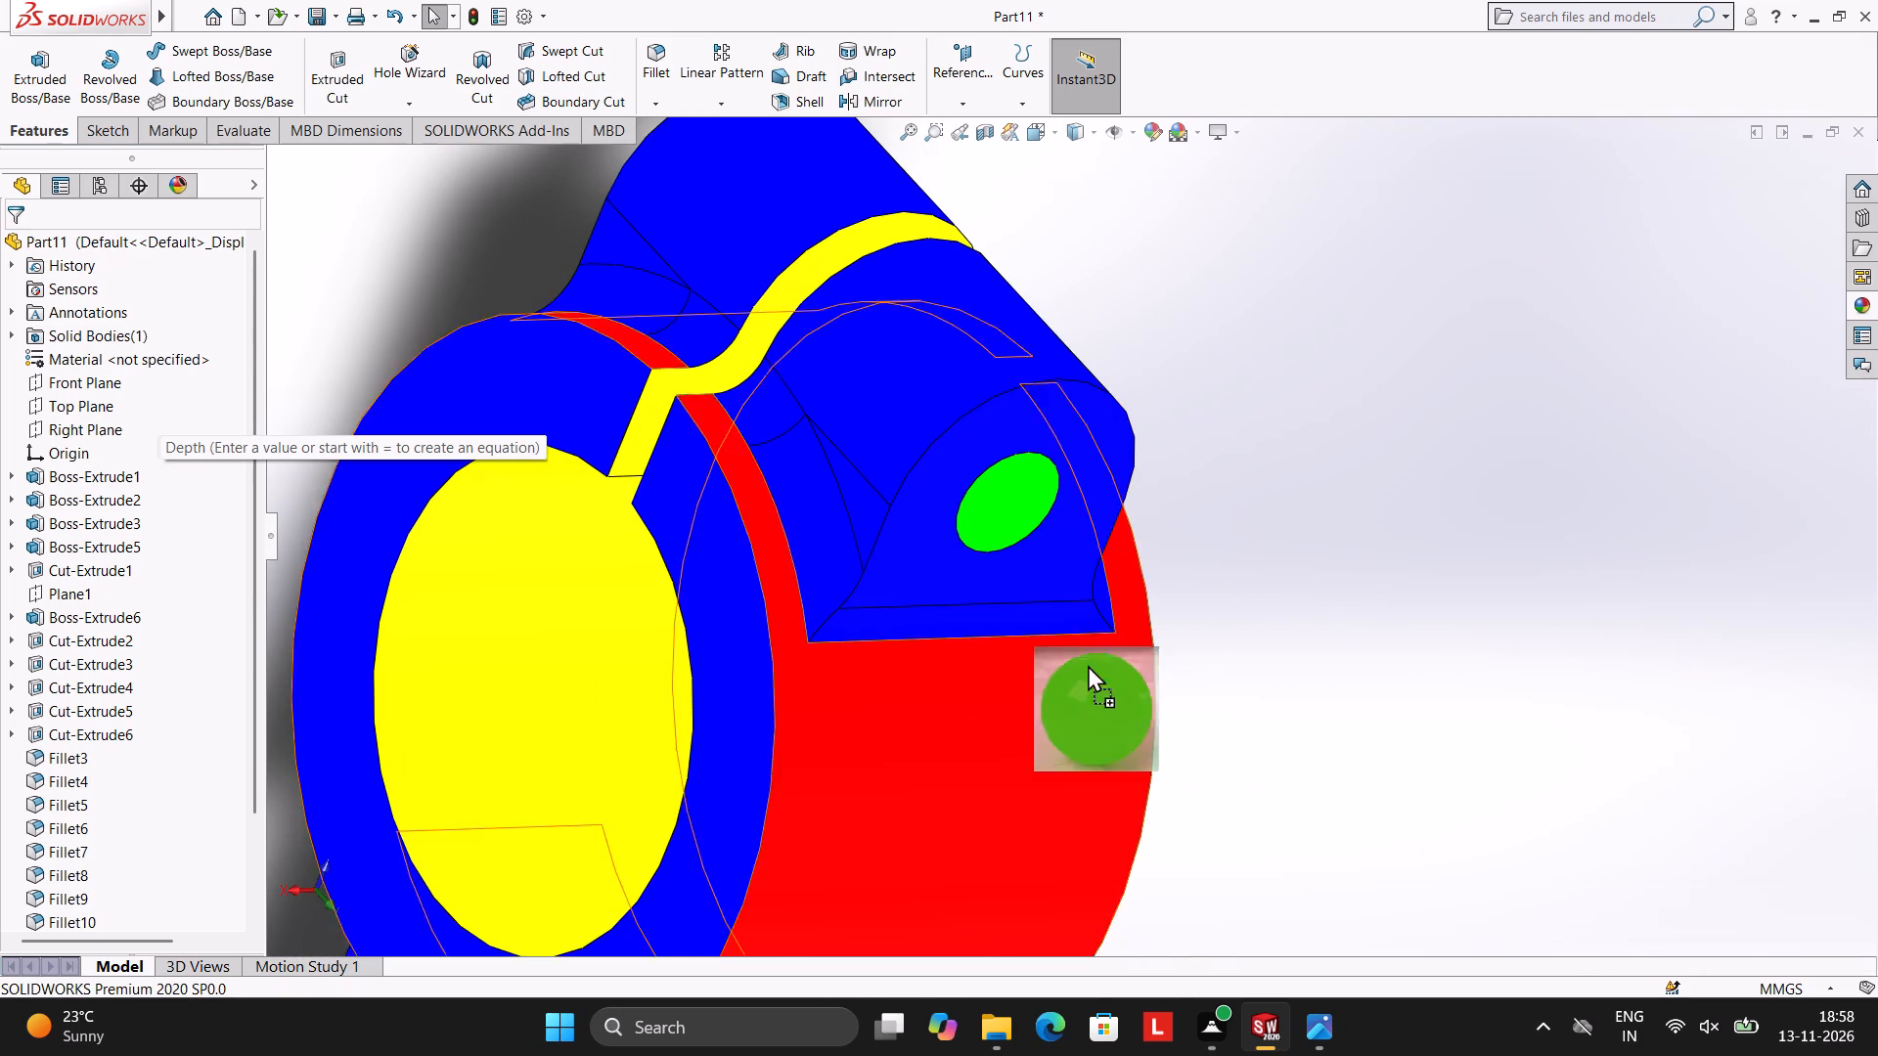
left_click_drag(1088, 665, 816, 523)
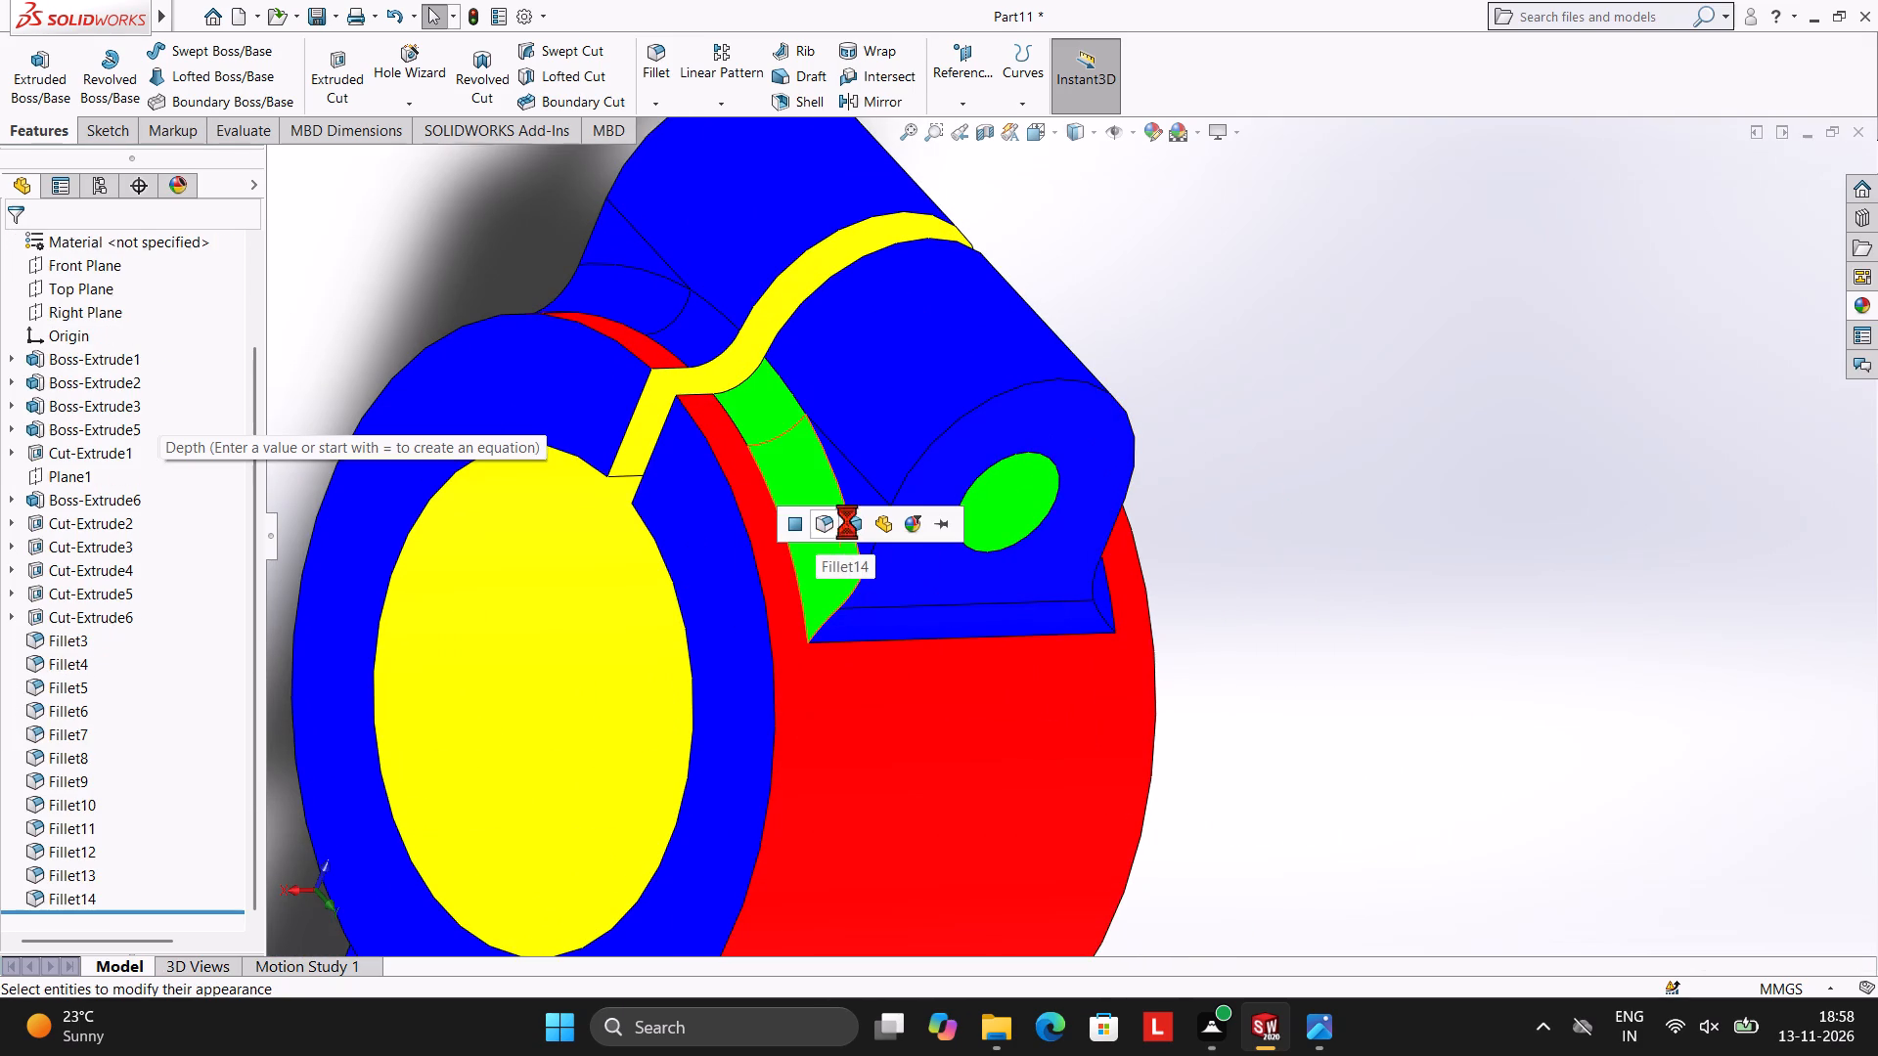
left_click(820, 523)
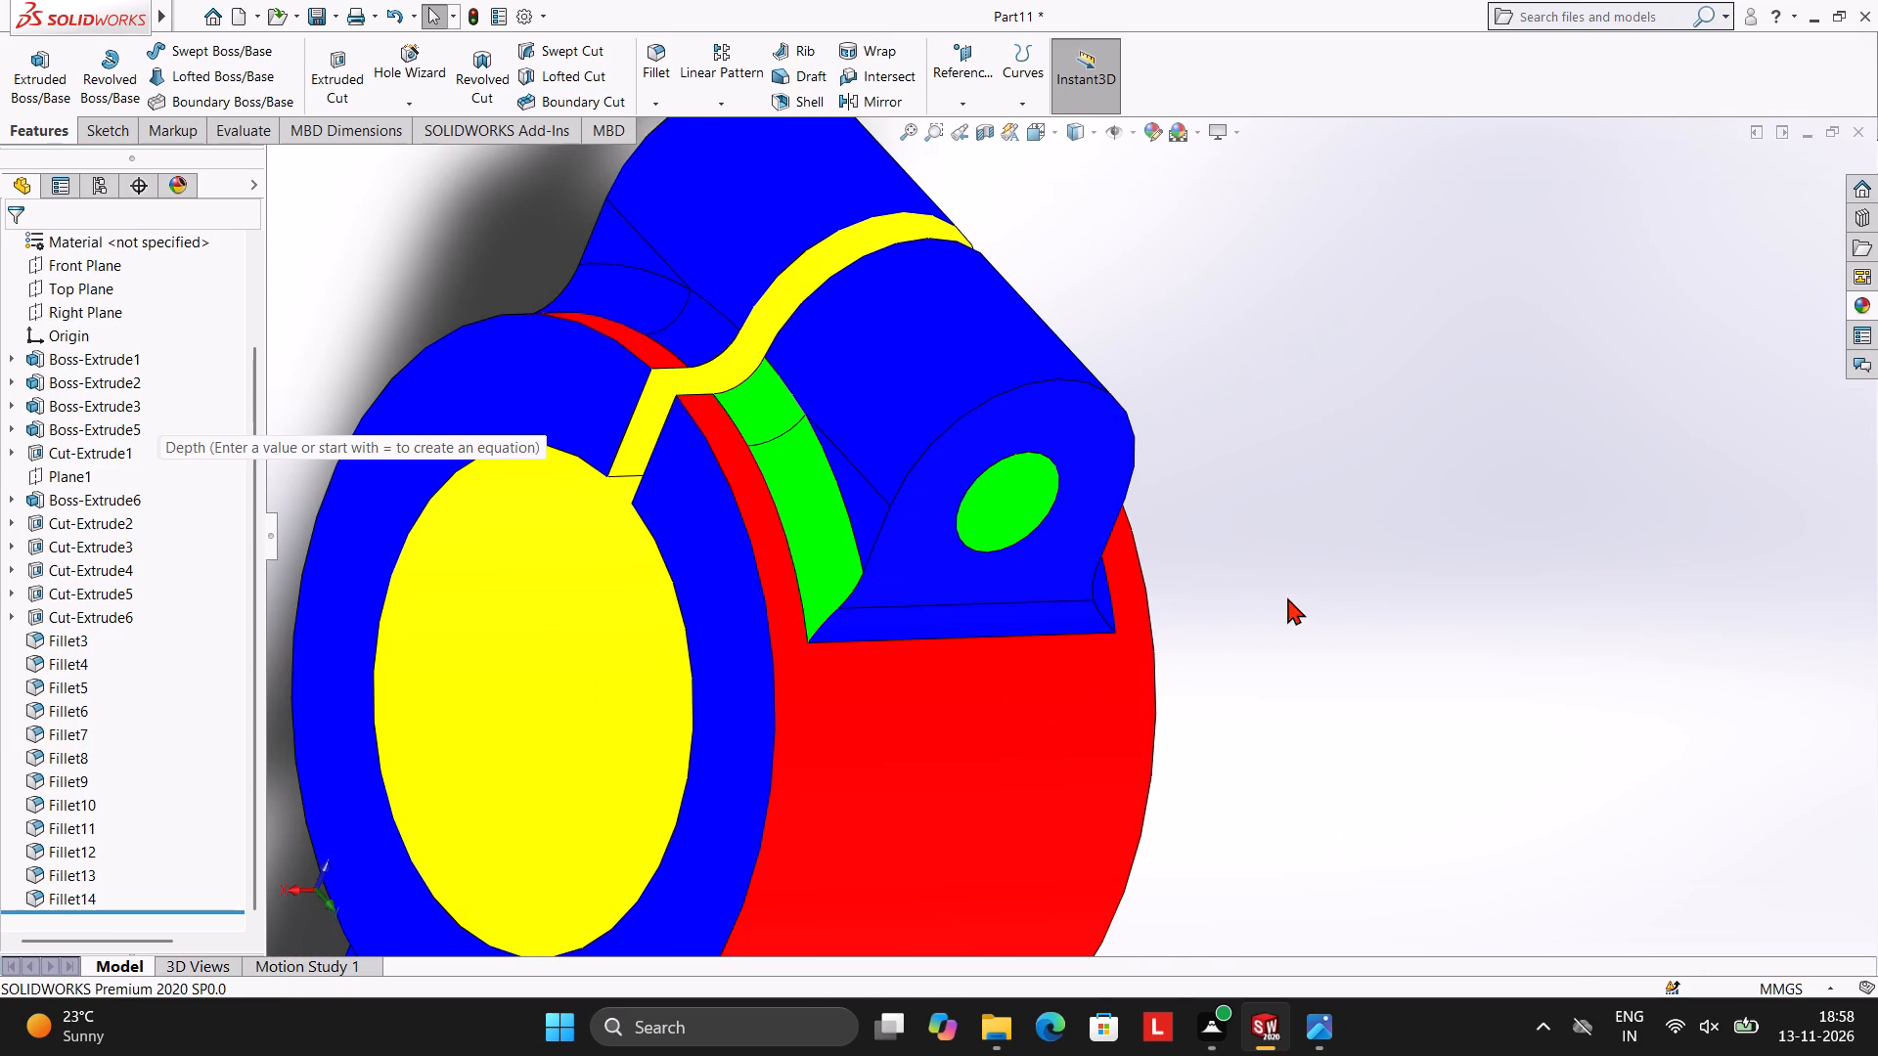
Apply the Green LED appearance to the fillet below the hole face, where the clamp block meets the ring boss.
left_click(1870, 303)
left_click_drag(1683, 795, 1029, 655)
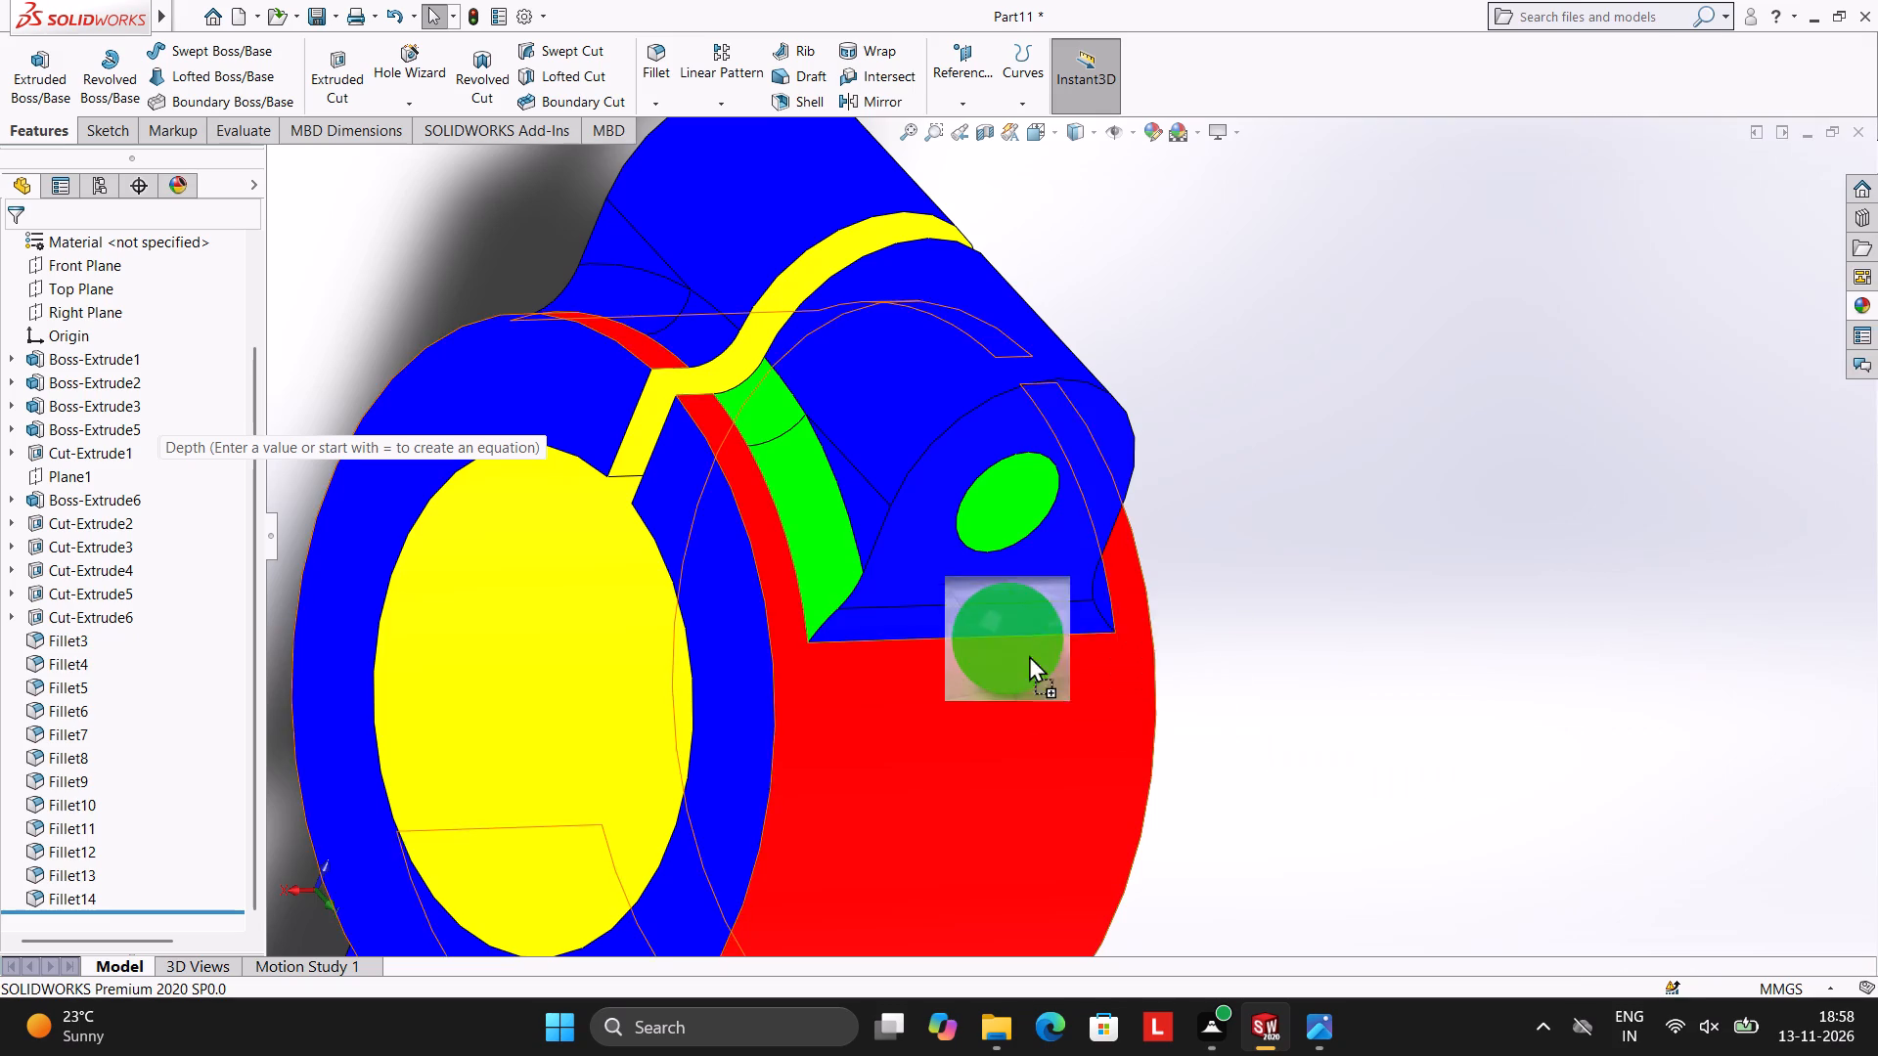
left_click_drag(1029, 655, 882, 622)
left_click(882, 622)
middle_click_drag(1380, 590, 1351, 587)
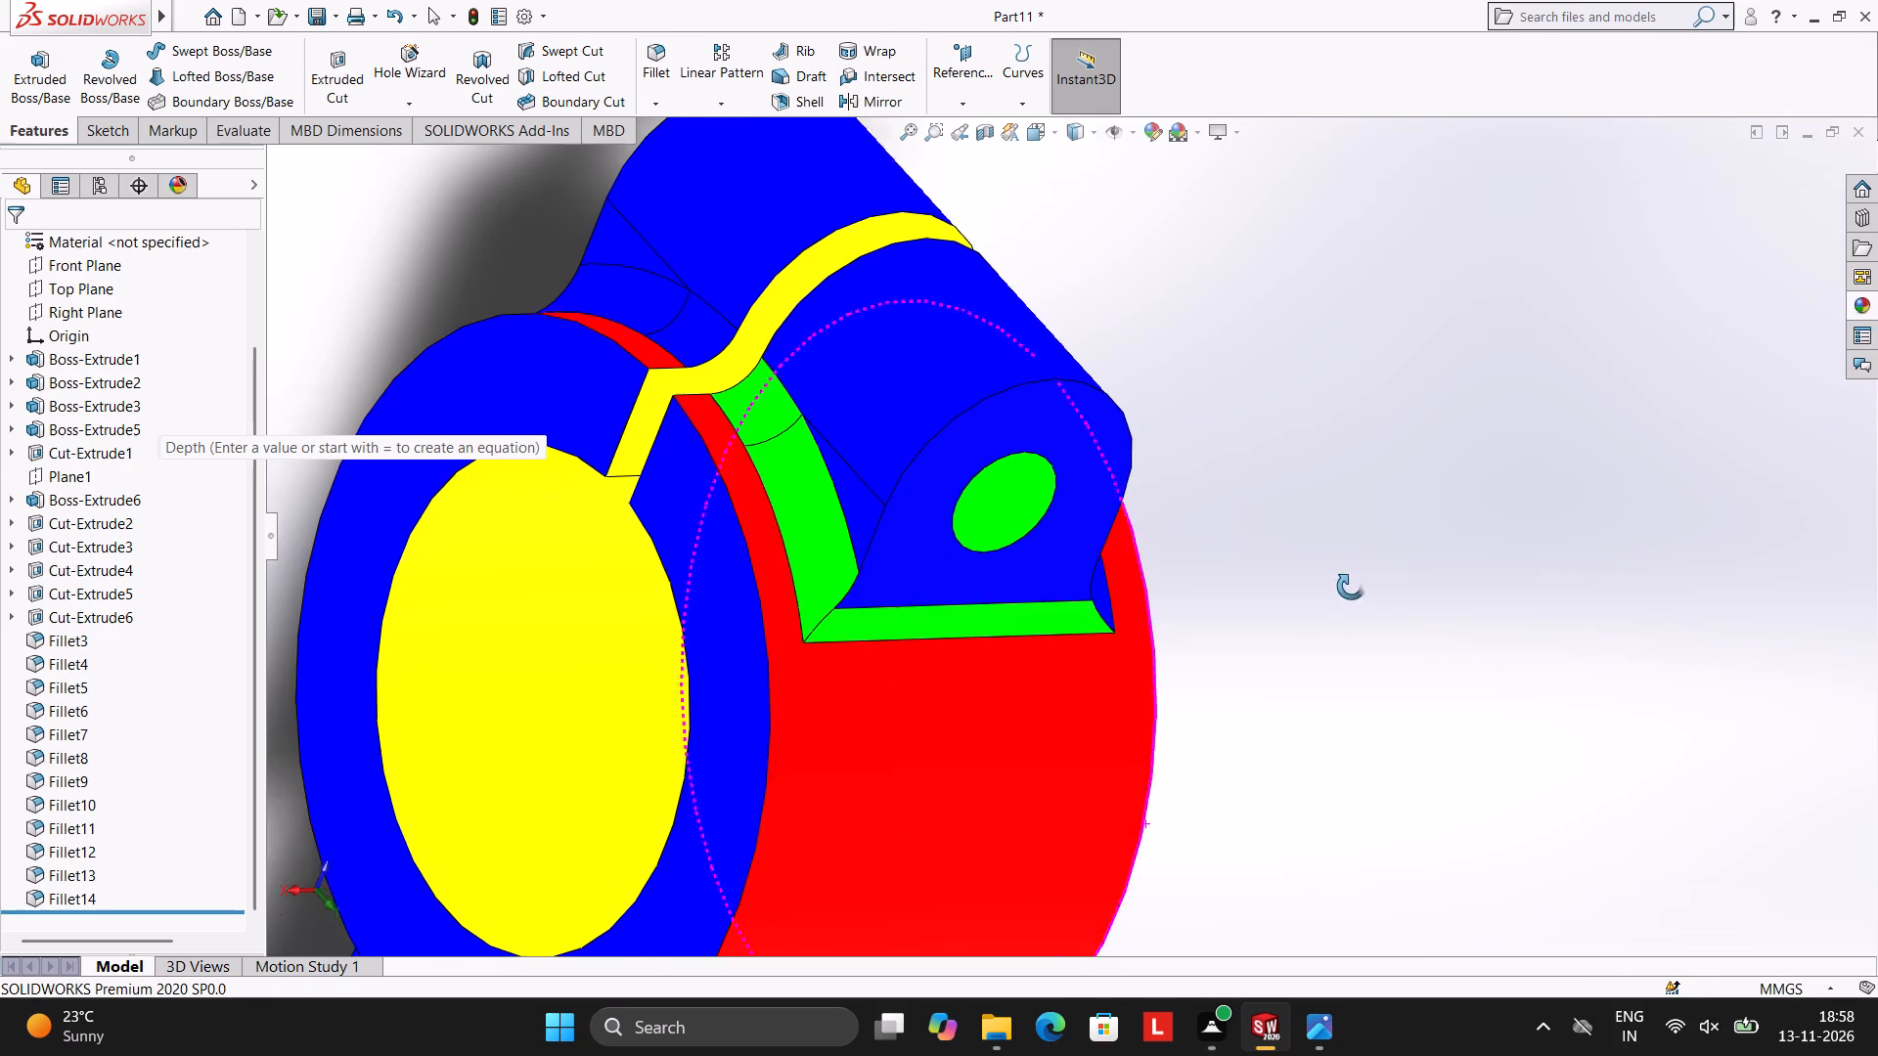
middle_click_drag(1351, 587, 1124, 527)
scroll(1239, 550, "down", 3)
scroll(1276, 512, "up", 2)
middle_click_drag(1294, 479, 1365, 553)
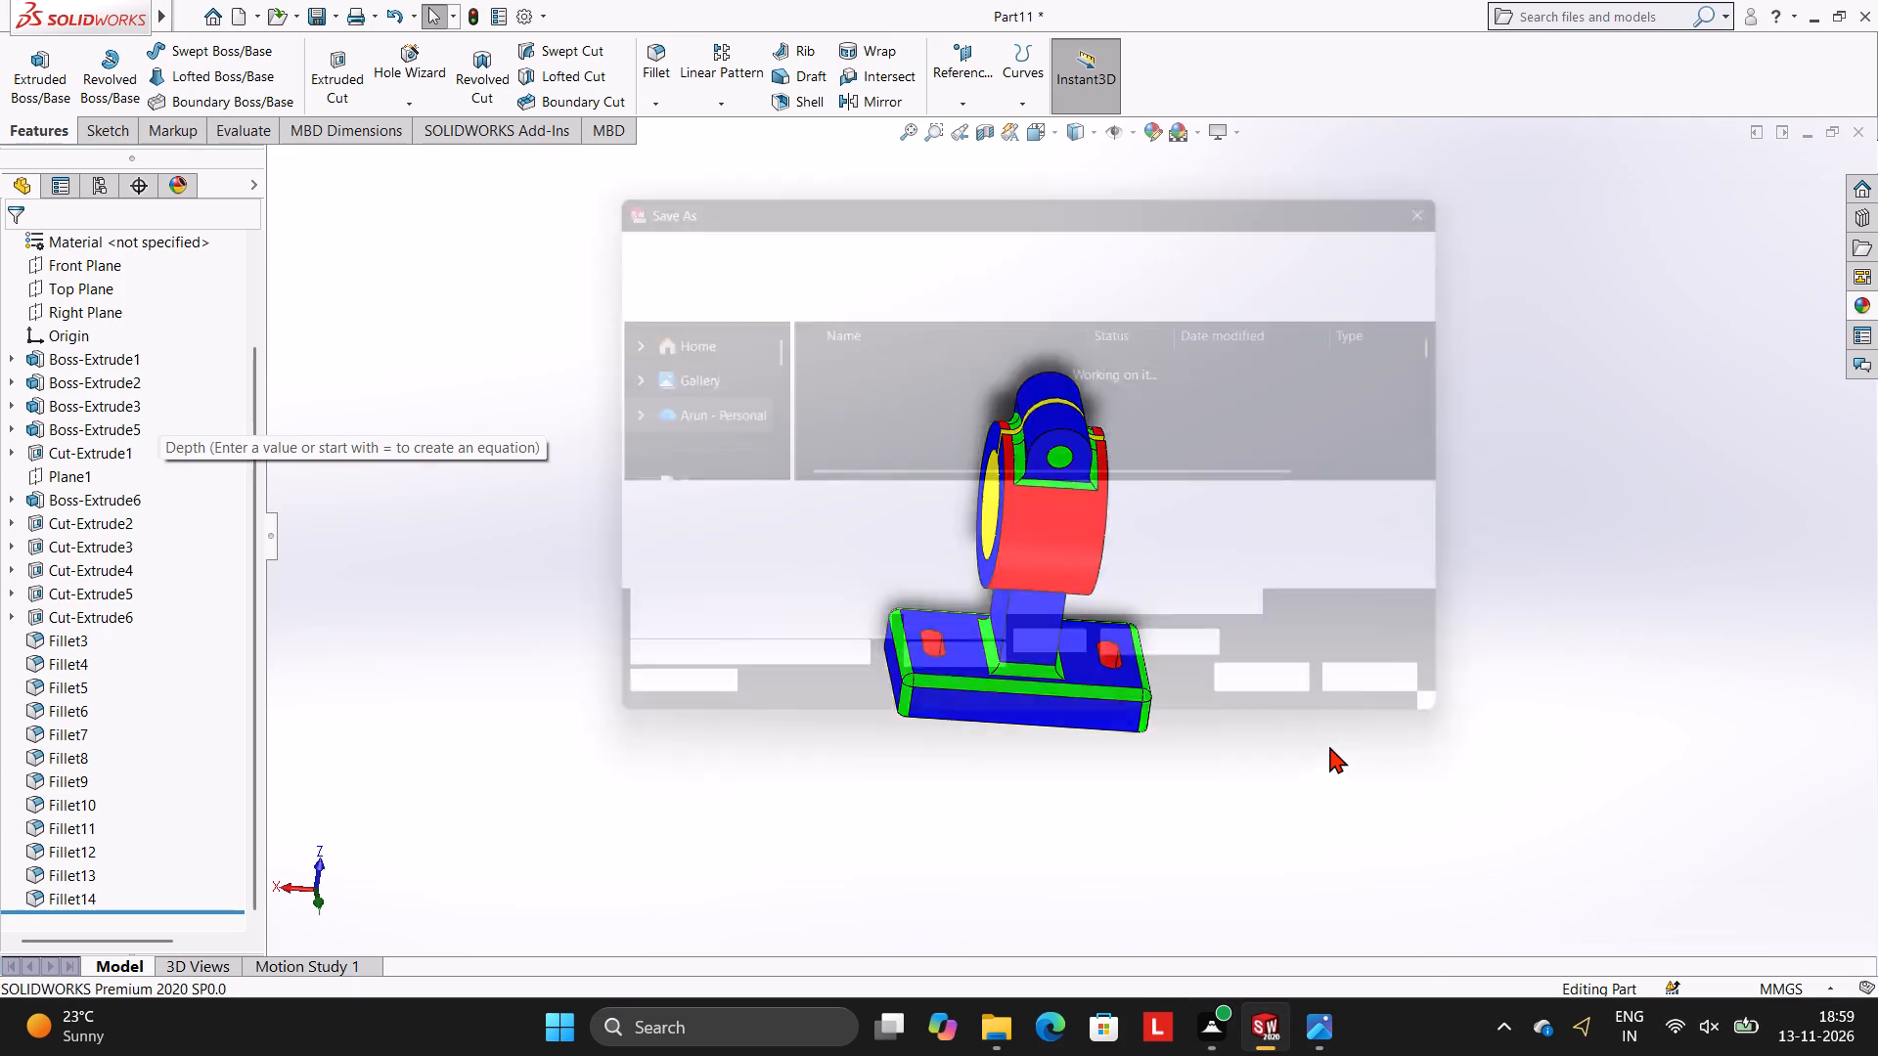
Save the part in Documents as PIPE CLAMP RING ON A SLOTTED BASE STAND.
key("p")
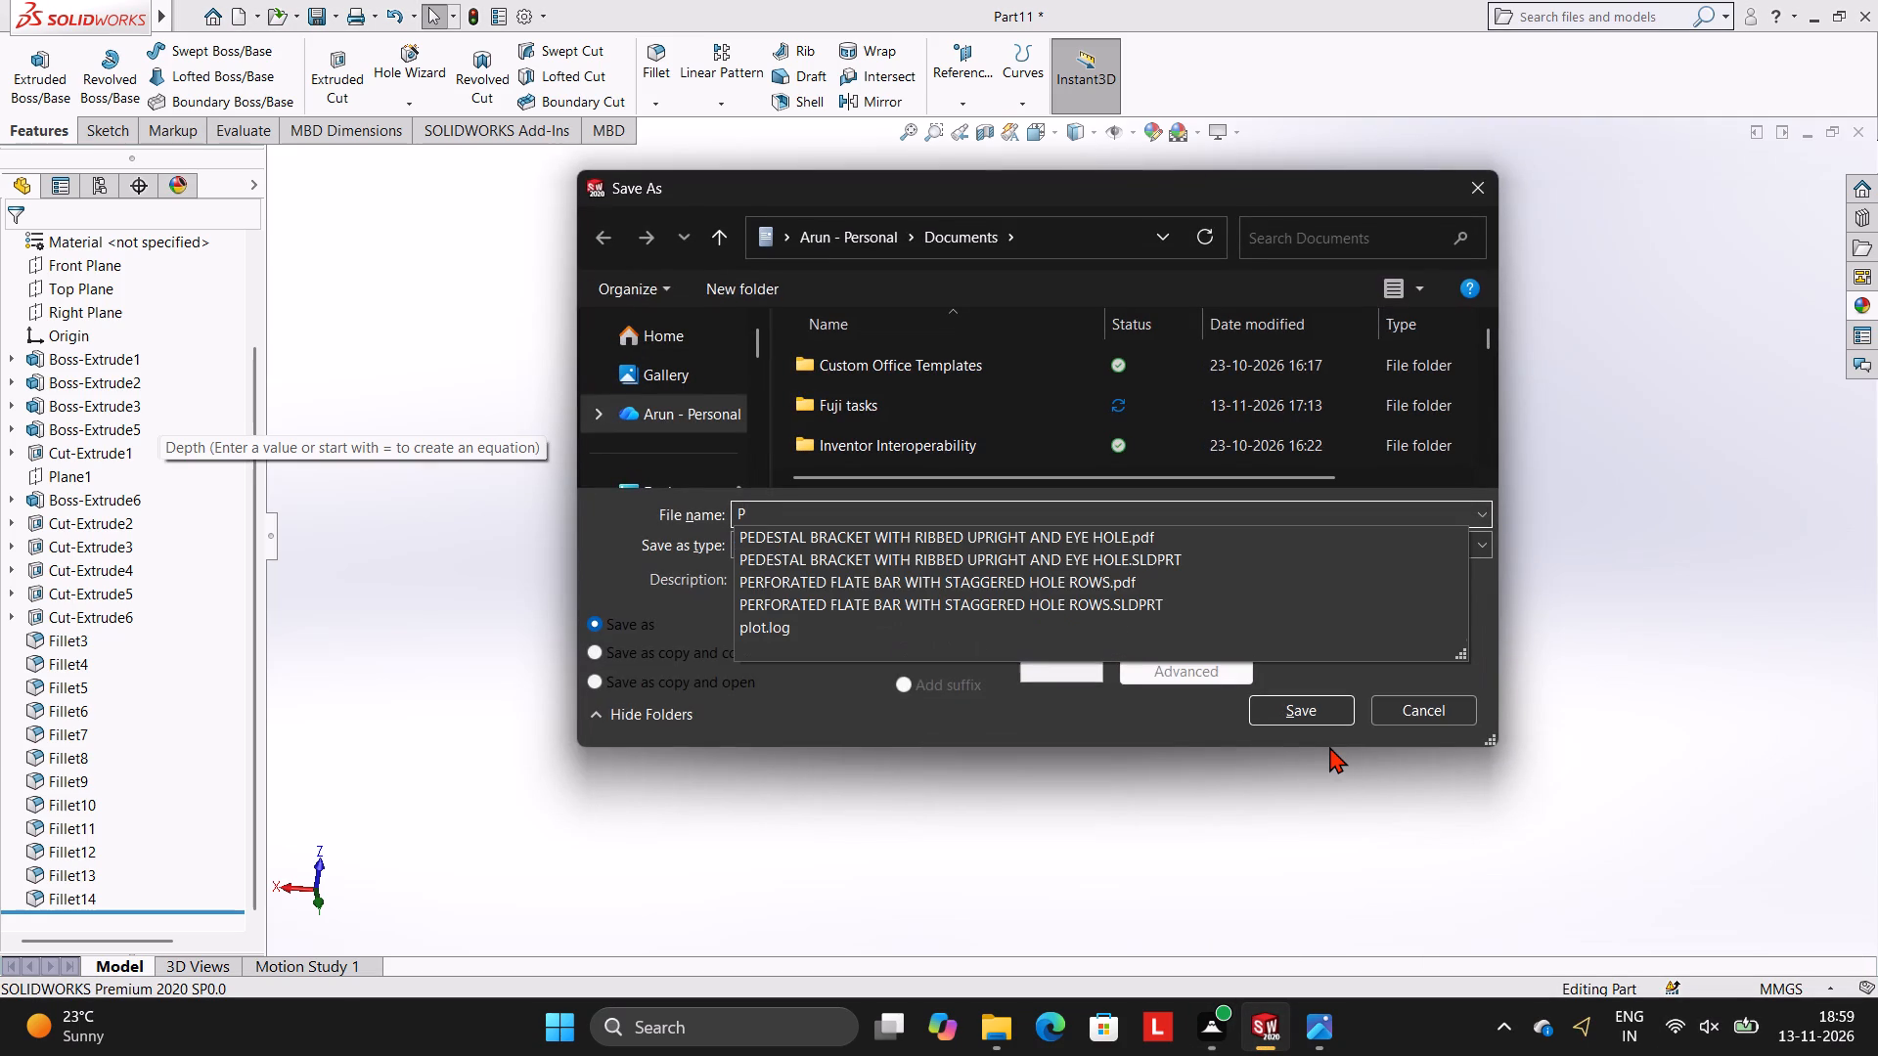
type("IPE")
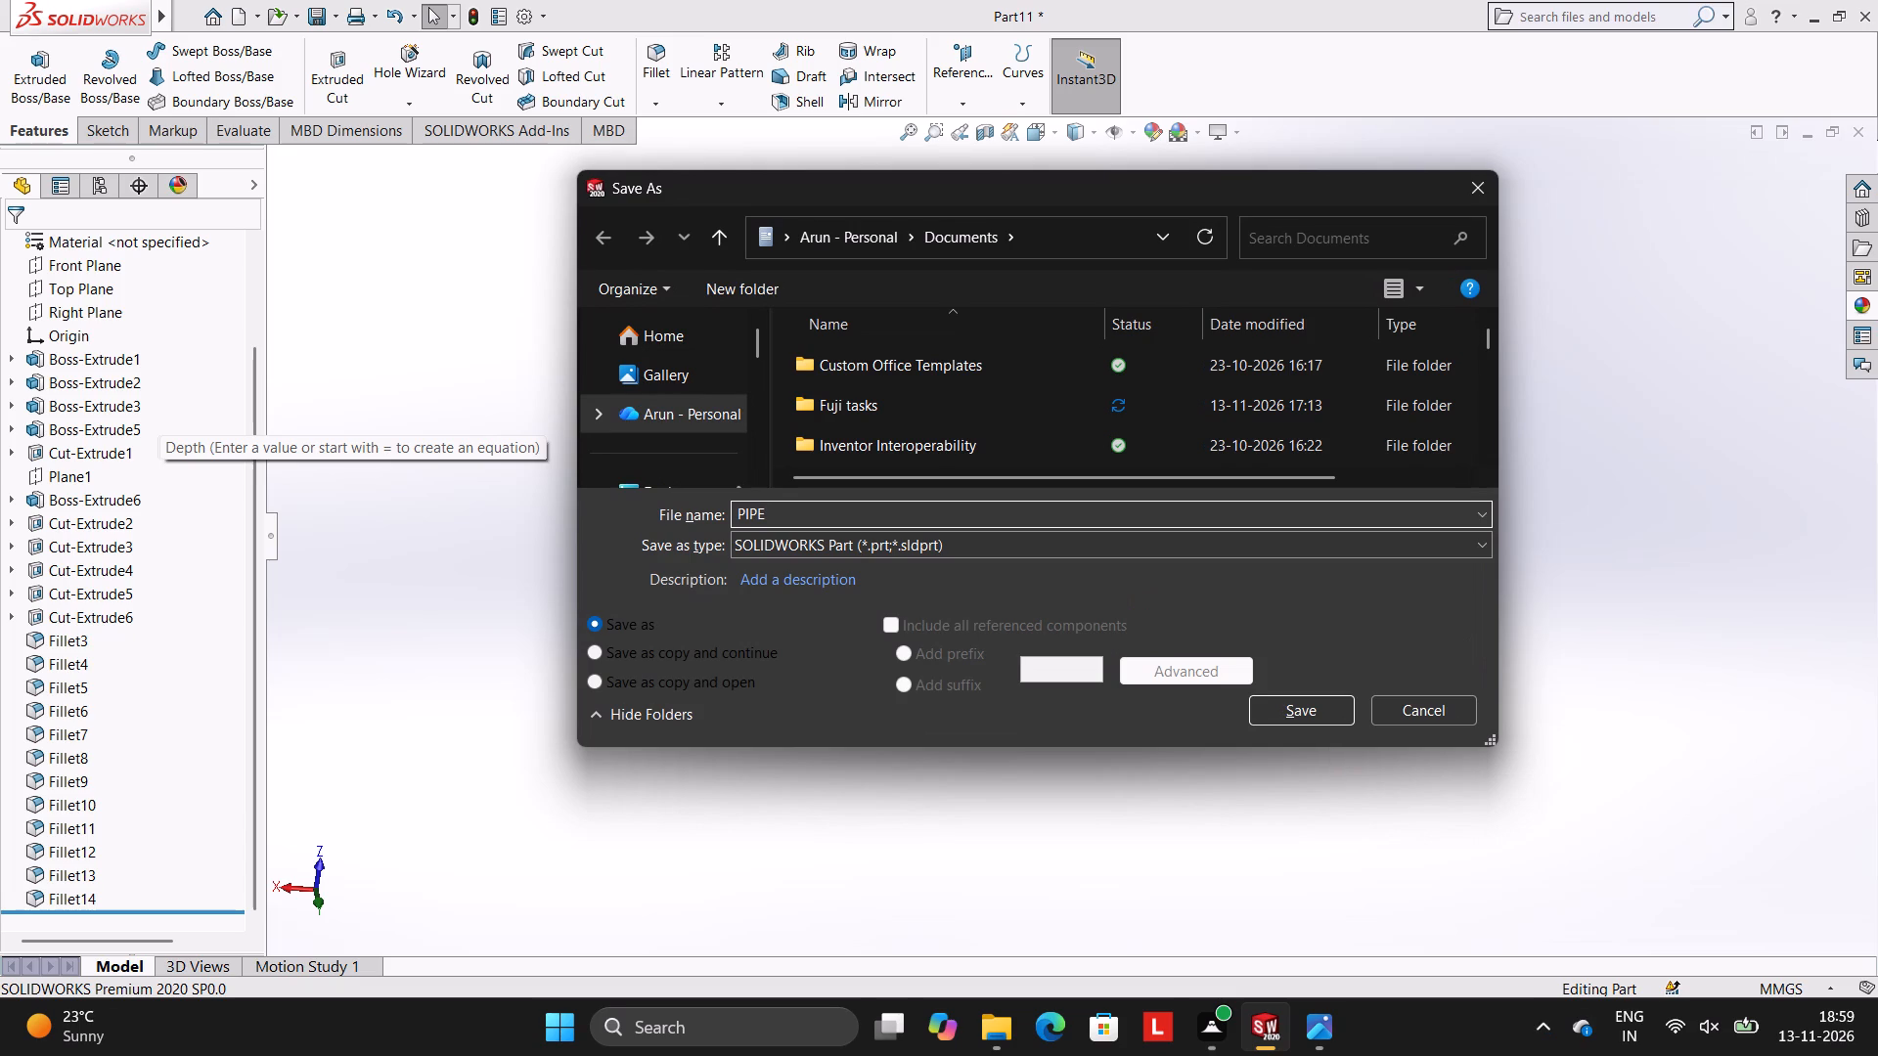
key("space")
type("CLAMOP")
key("BackSpace")
key("BackSpace")
type("P")
key("space")
type("RING")
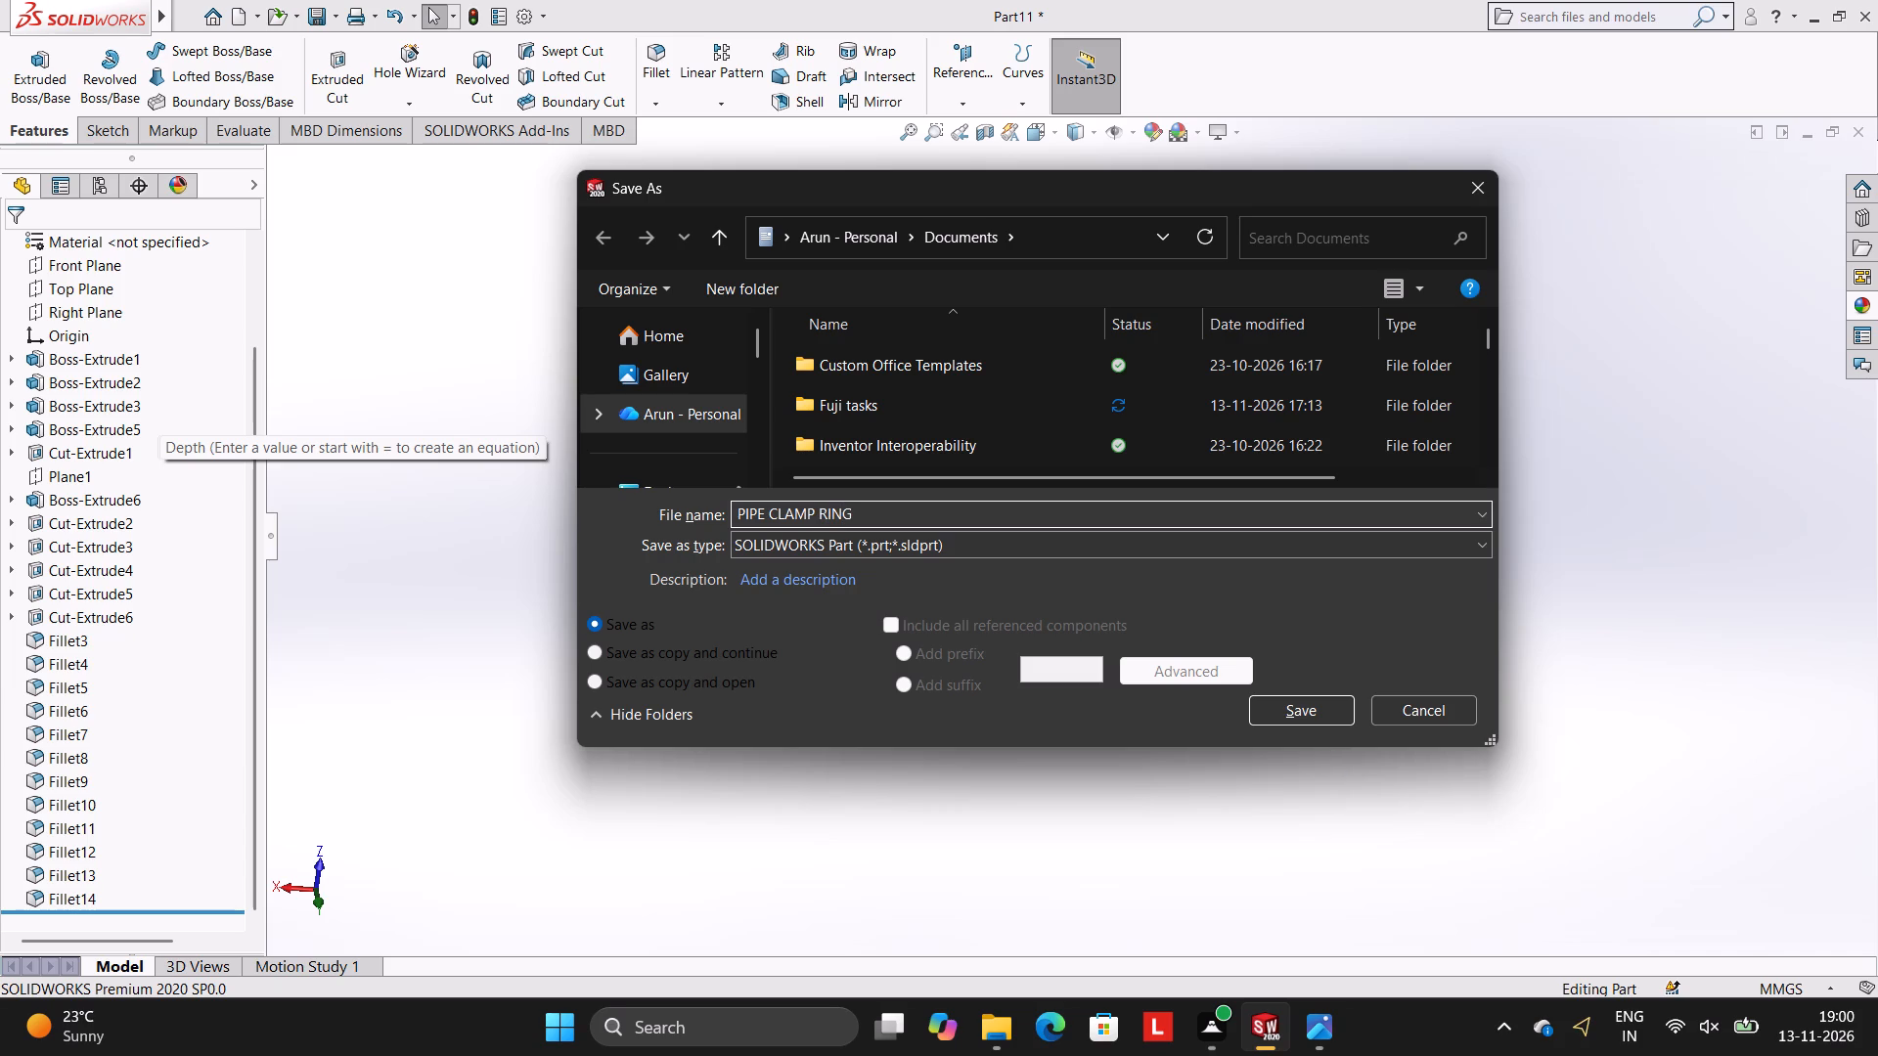
key("space")
type("ON A SL")
type("OTTED BASE STAND")
key("space")
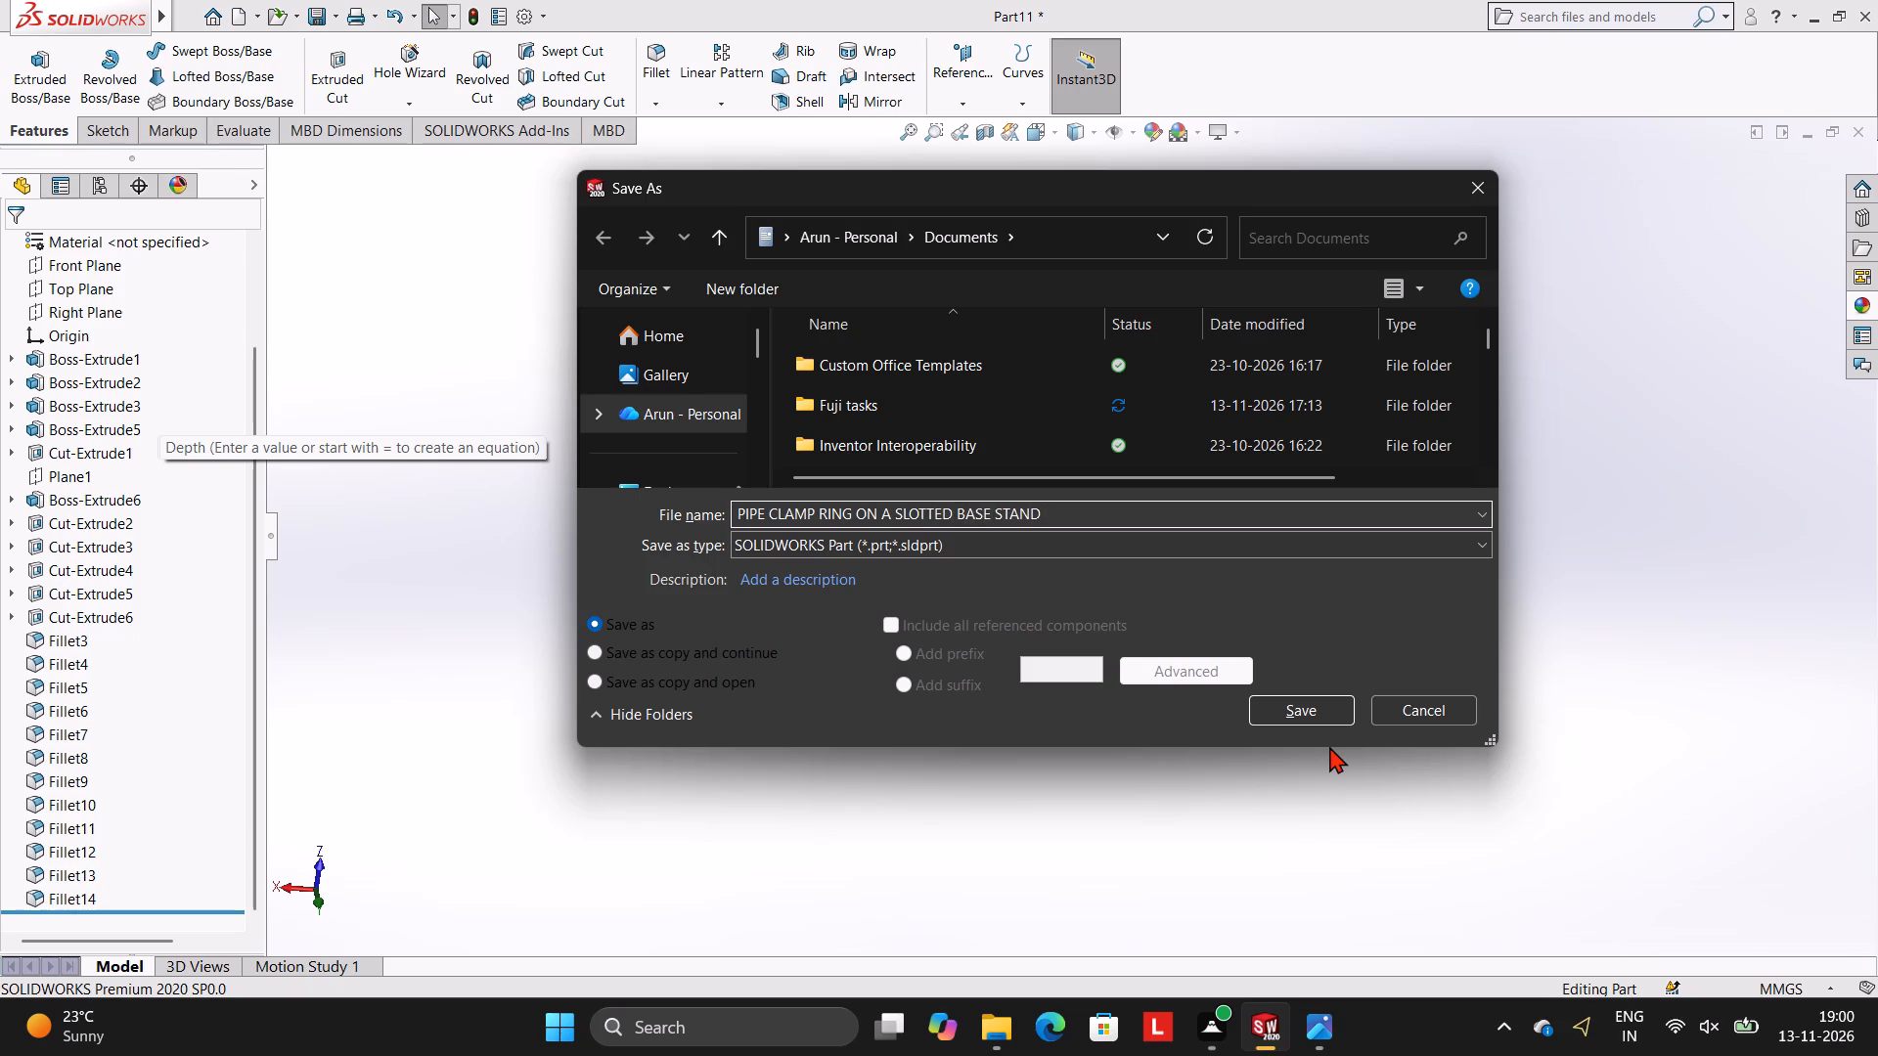
left_click(1310, 713)
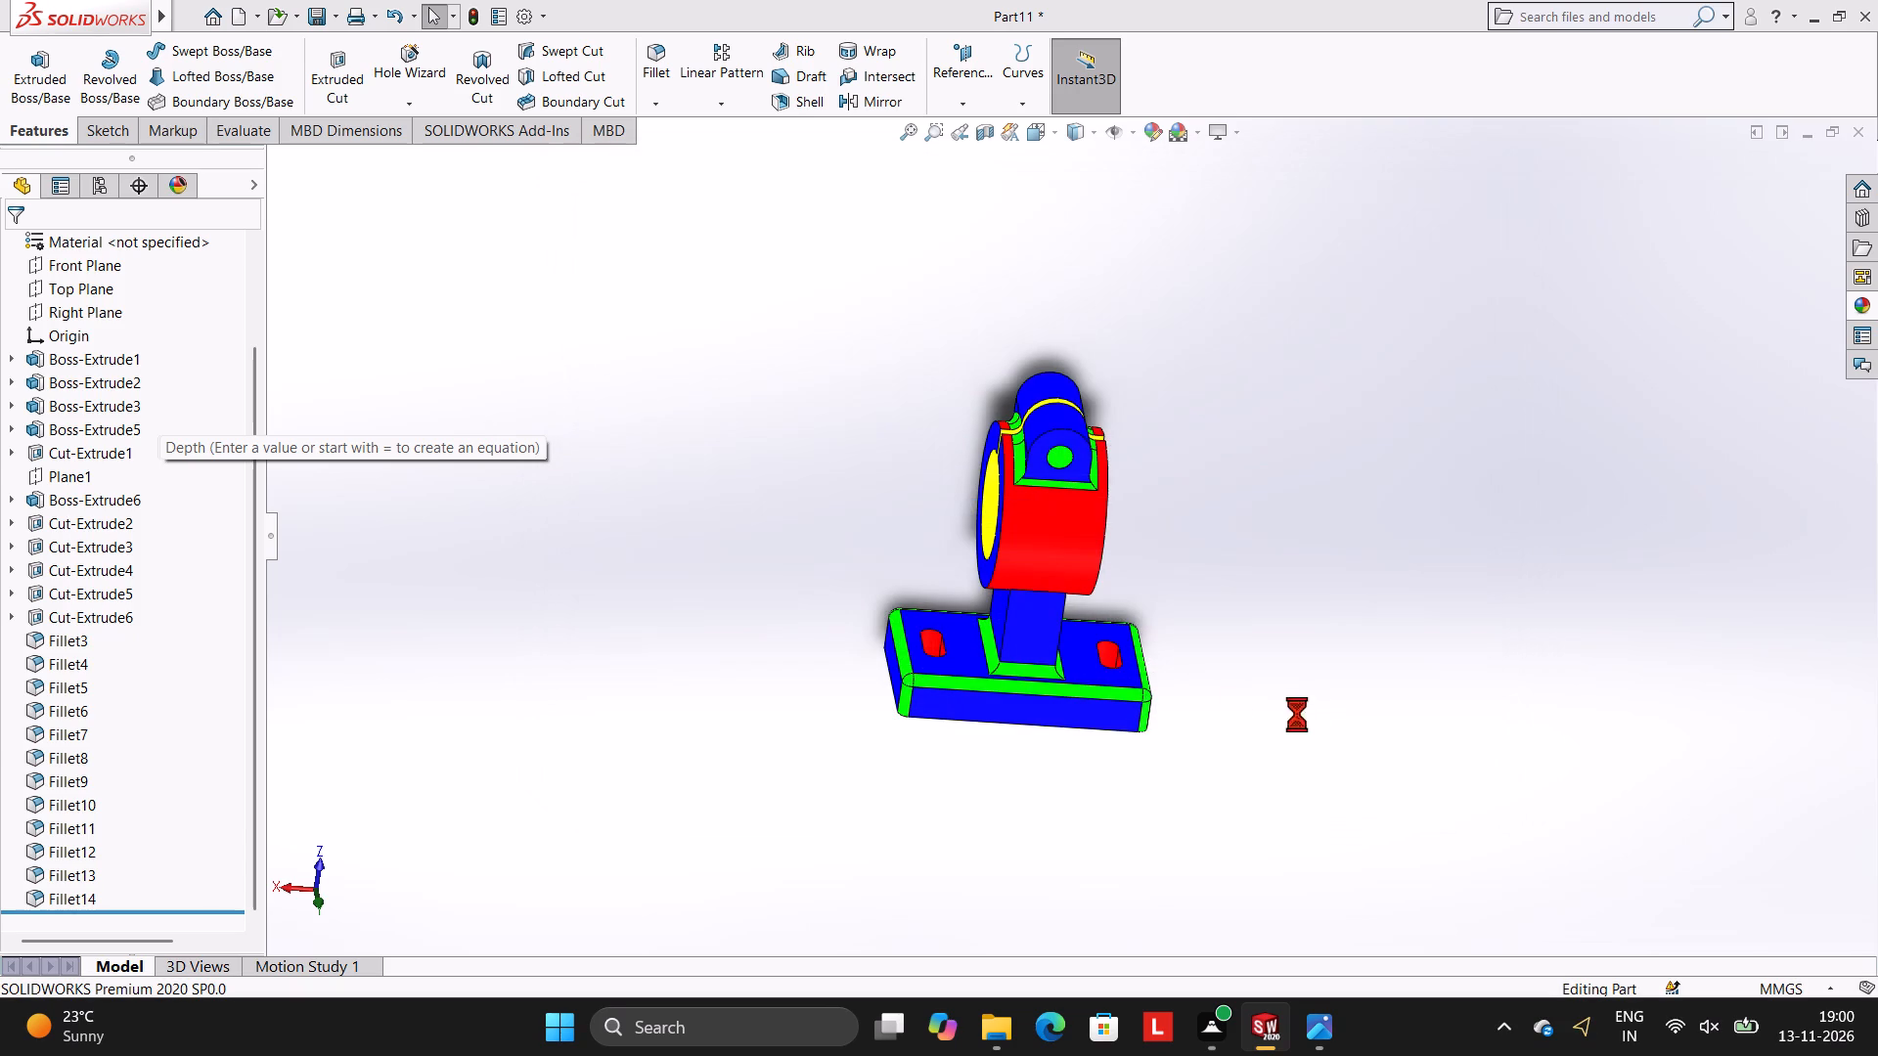
Save the model as an Adobe PDF under the same file name in Documents.
left_click(335, 11)
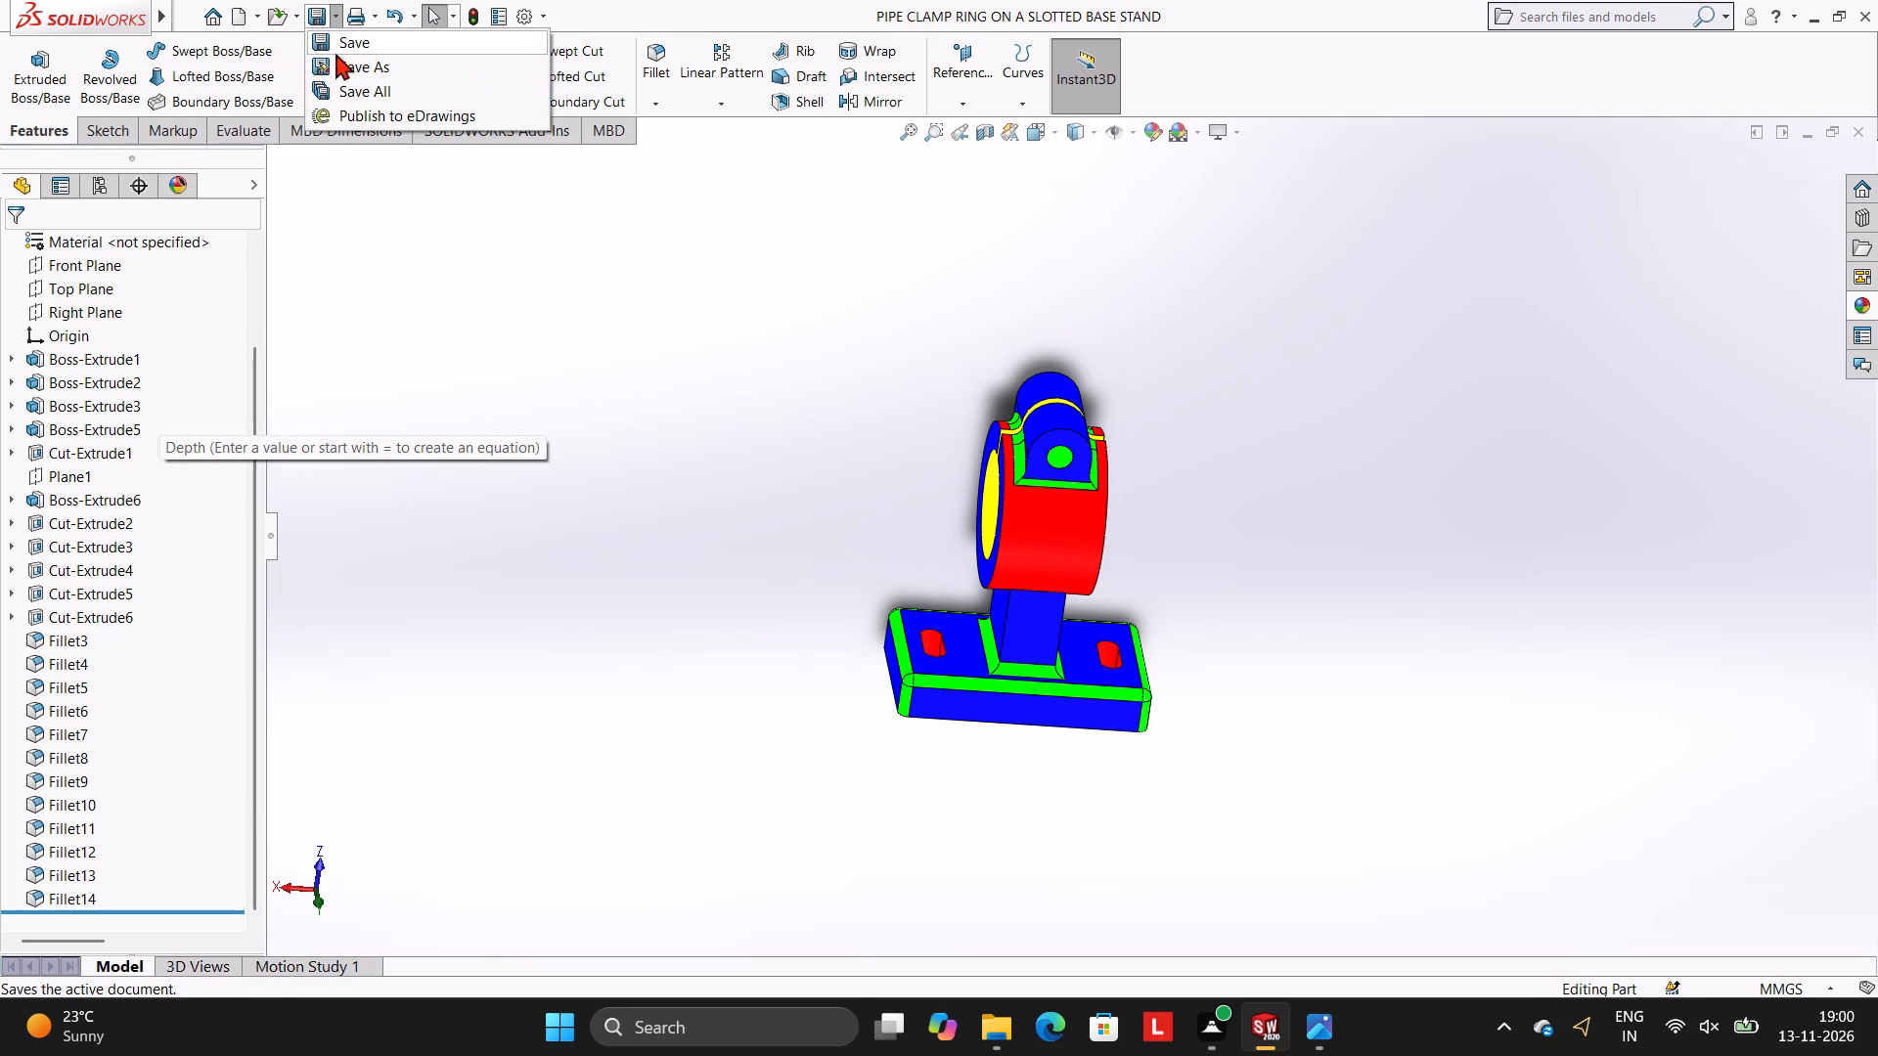
left_click(335, 59)
left_click(999, 545)
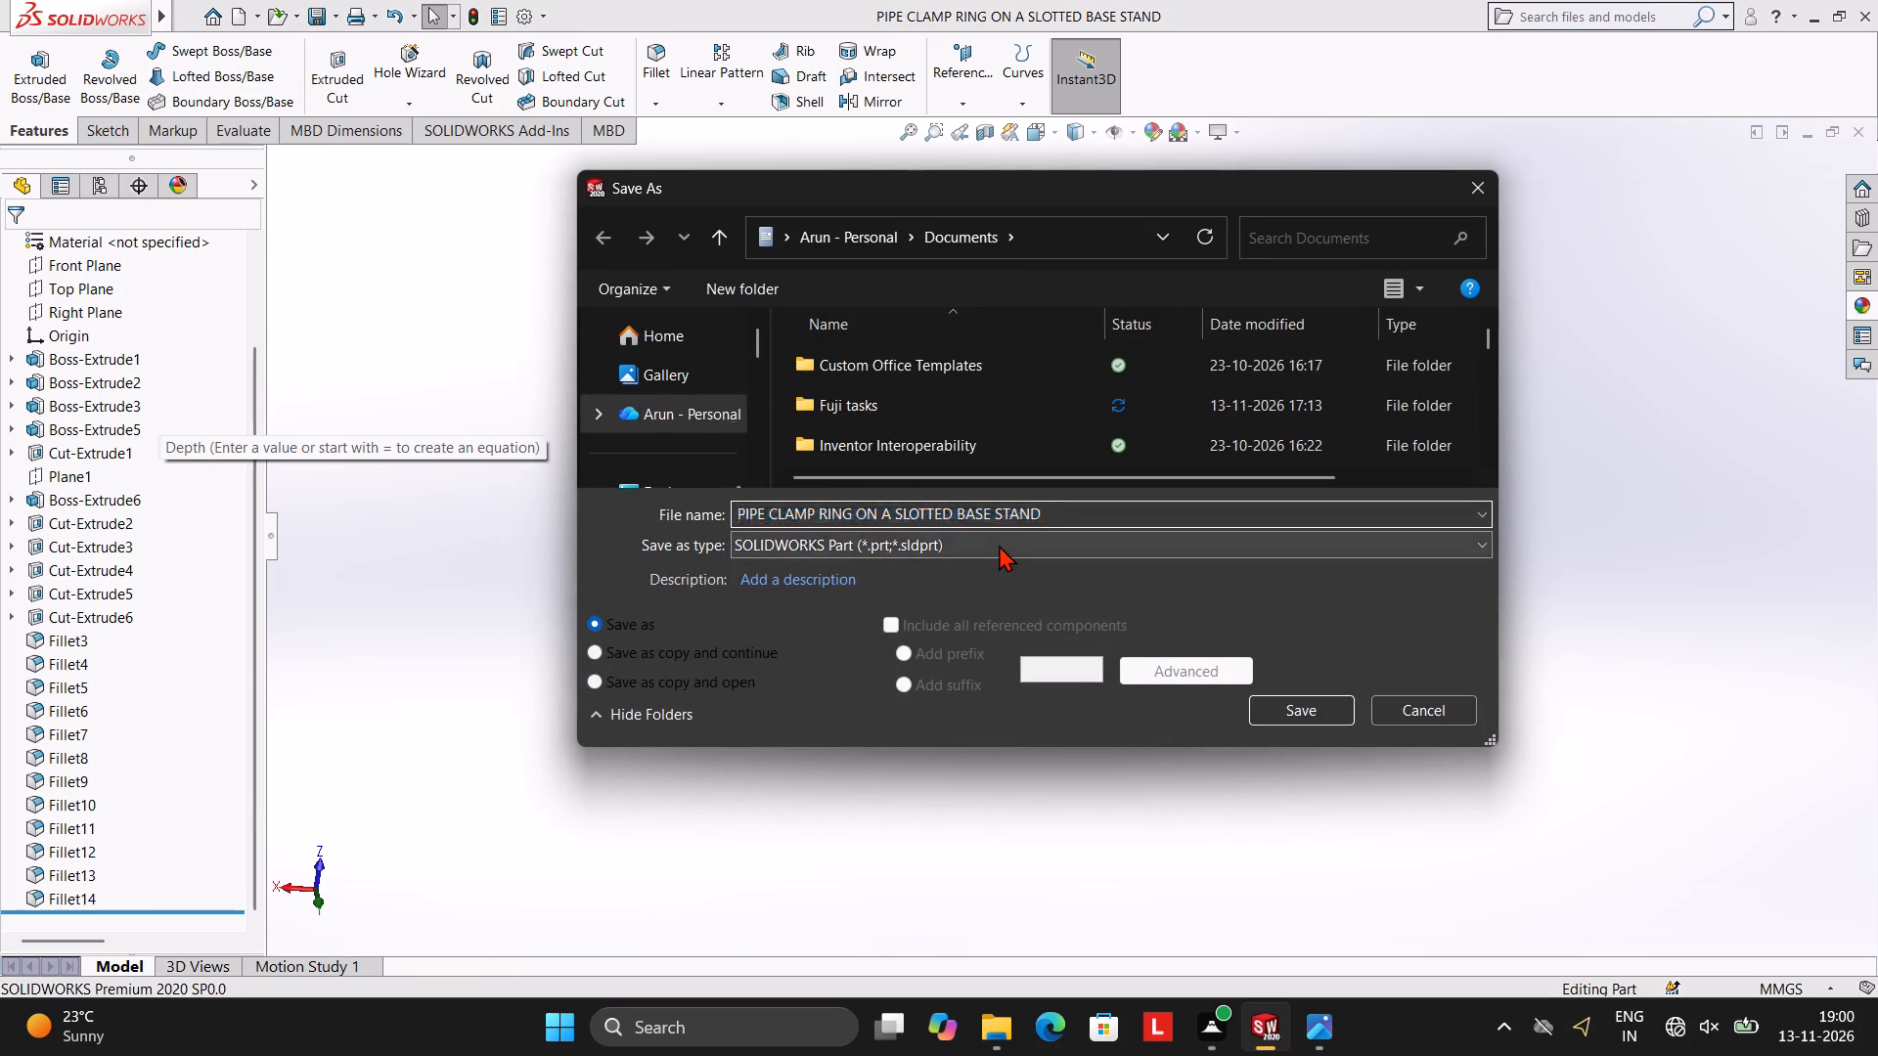
left_click(908, 152)
left_click(1295, 755)
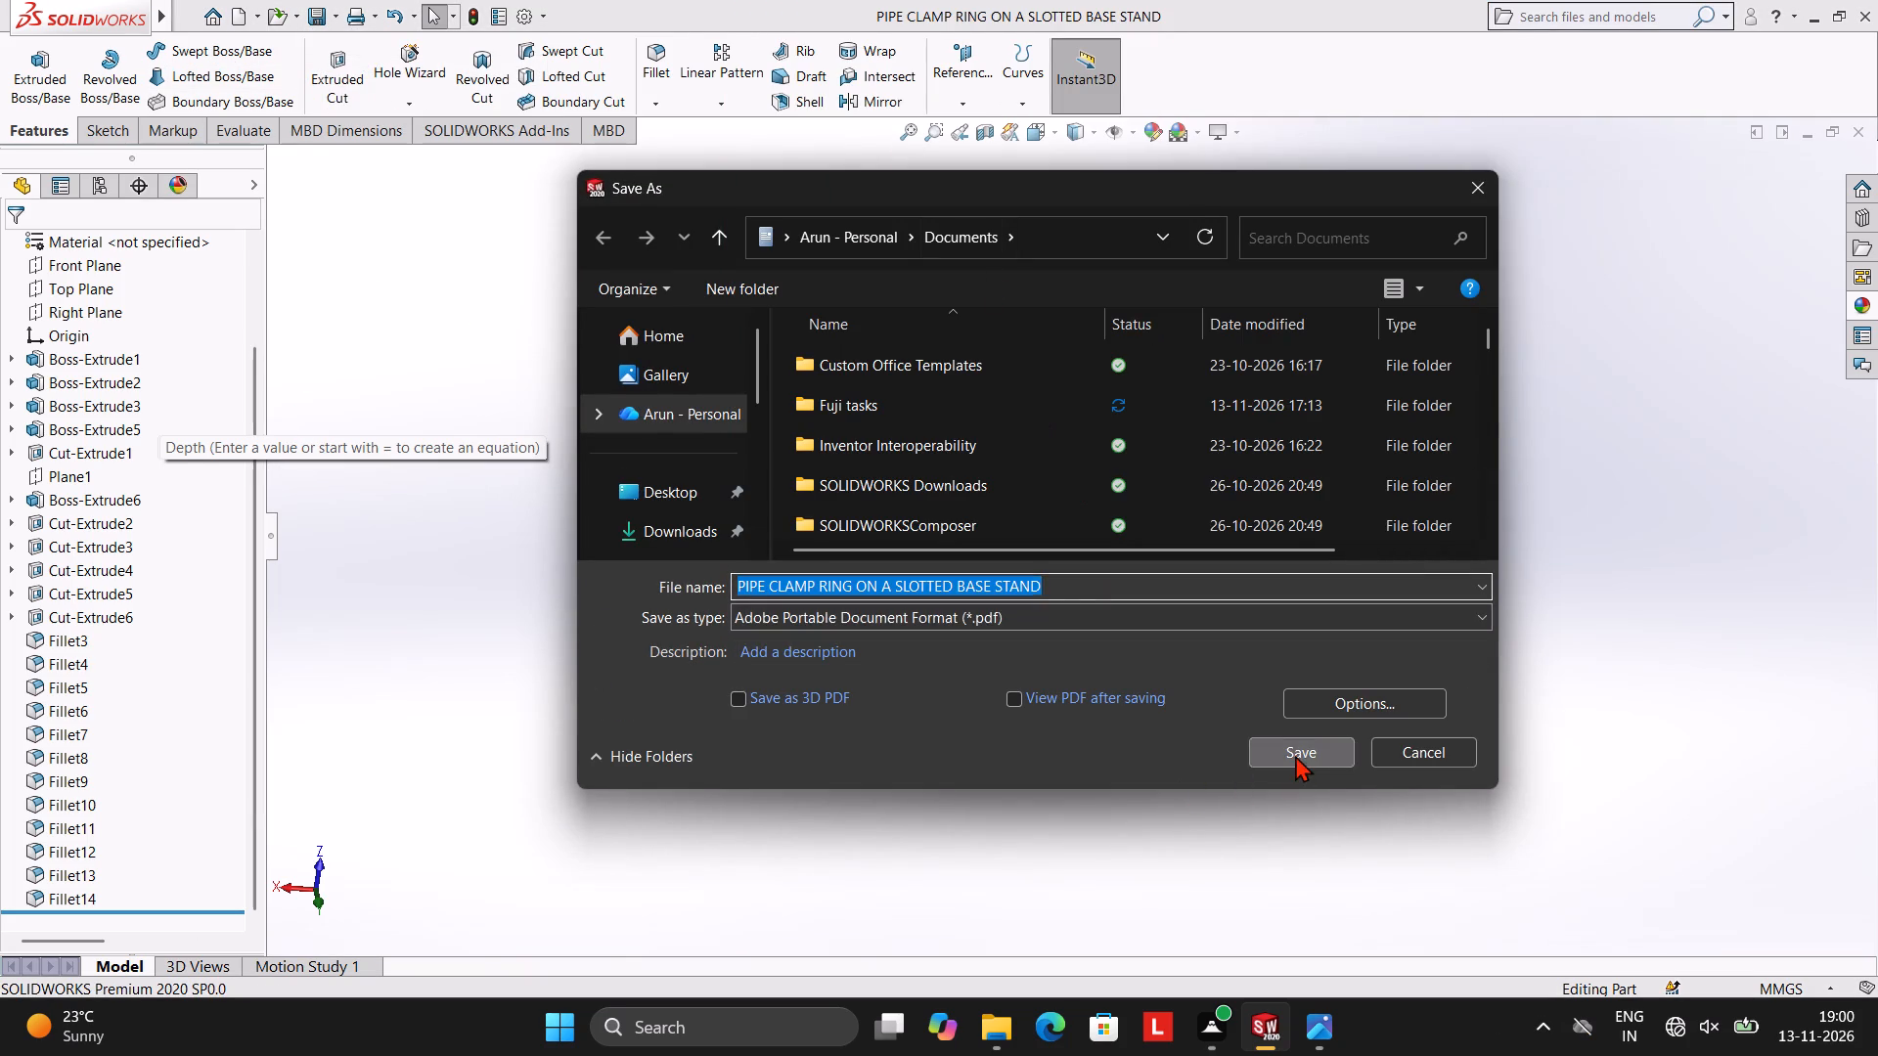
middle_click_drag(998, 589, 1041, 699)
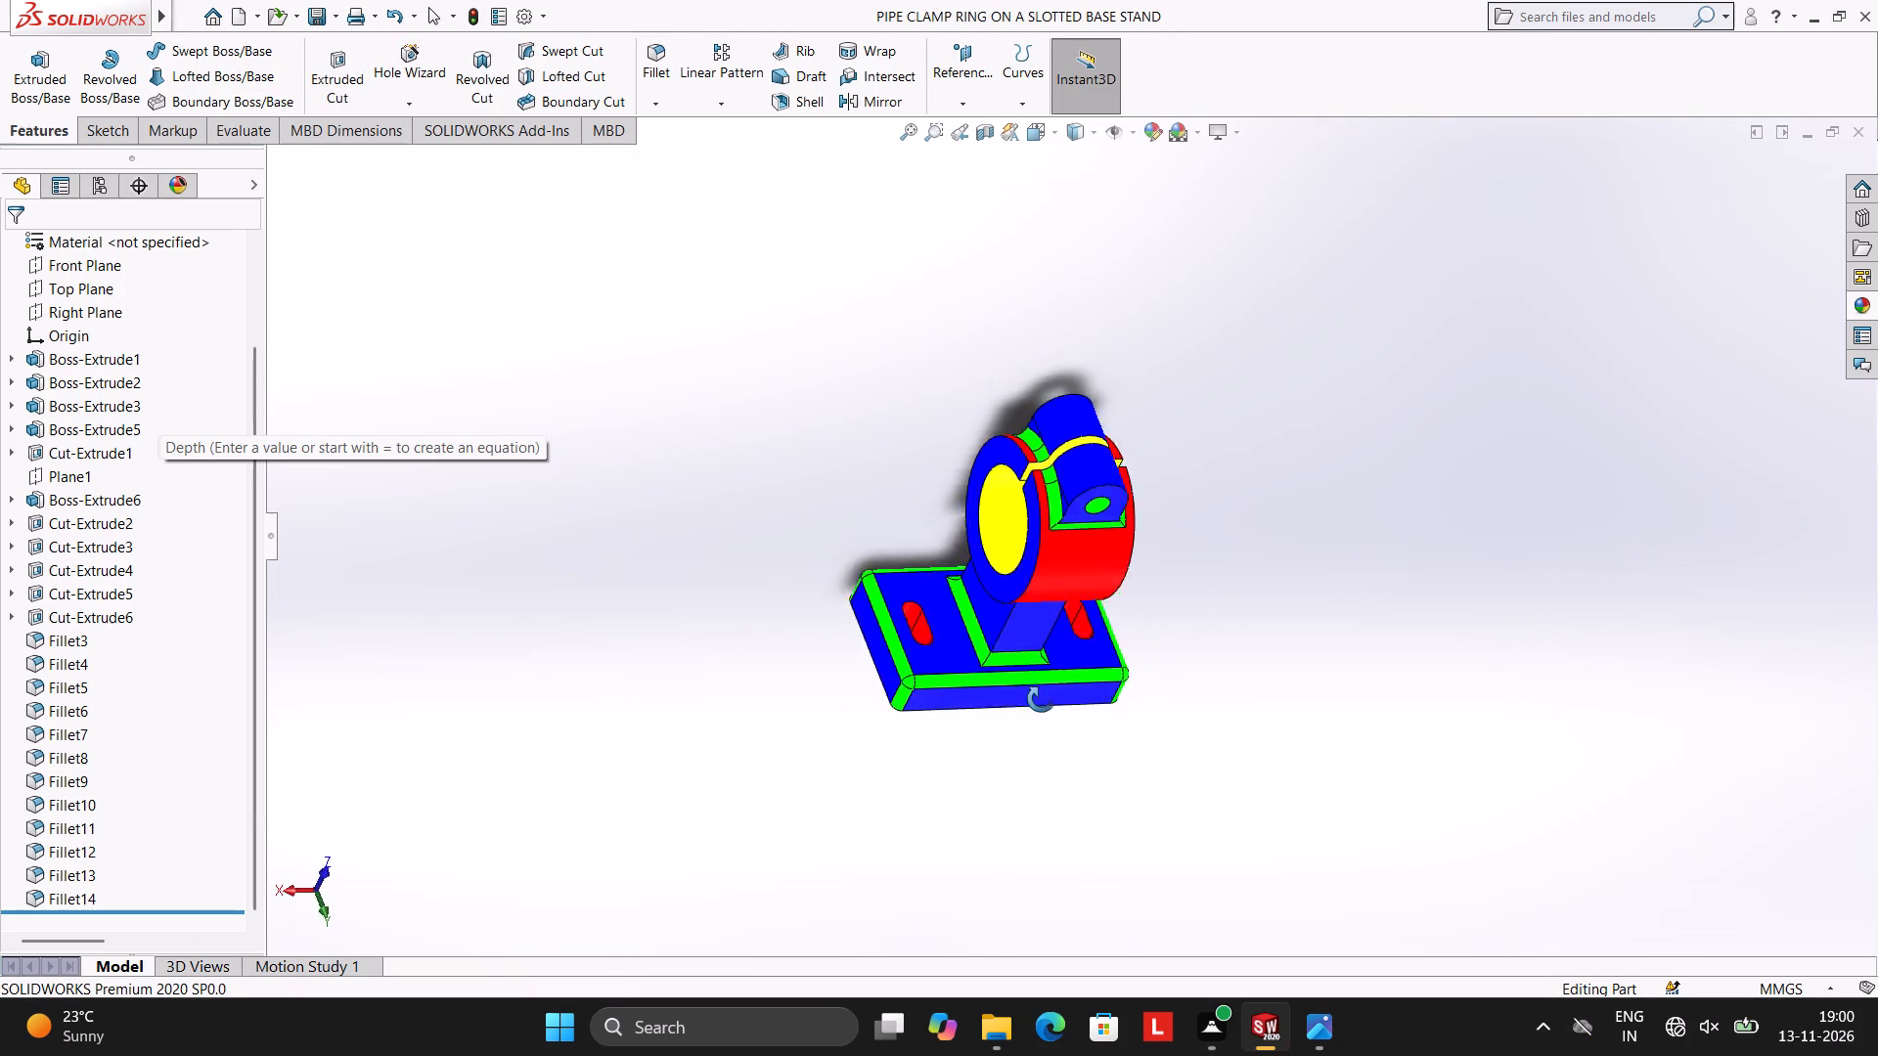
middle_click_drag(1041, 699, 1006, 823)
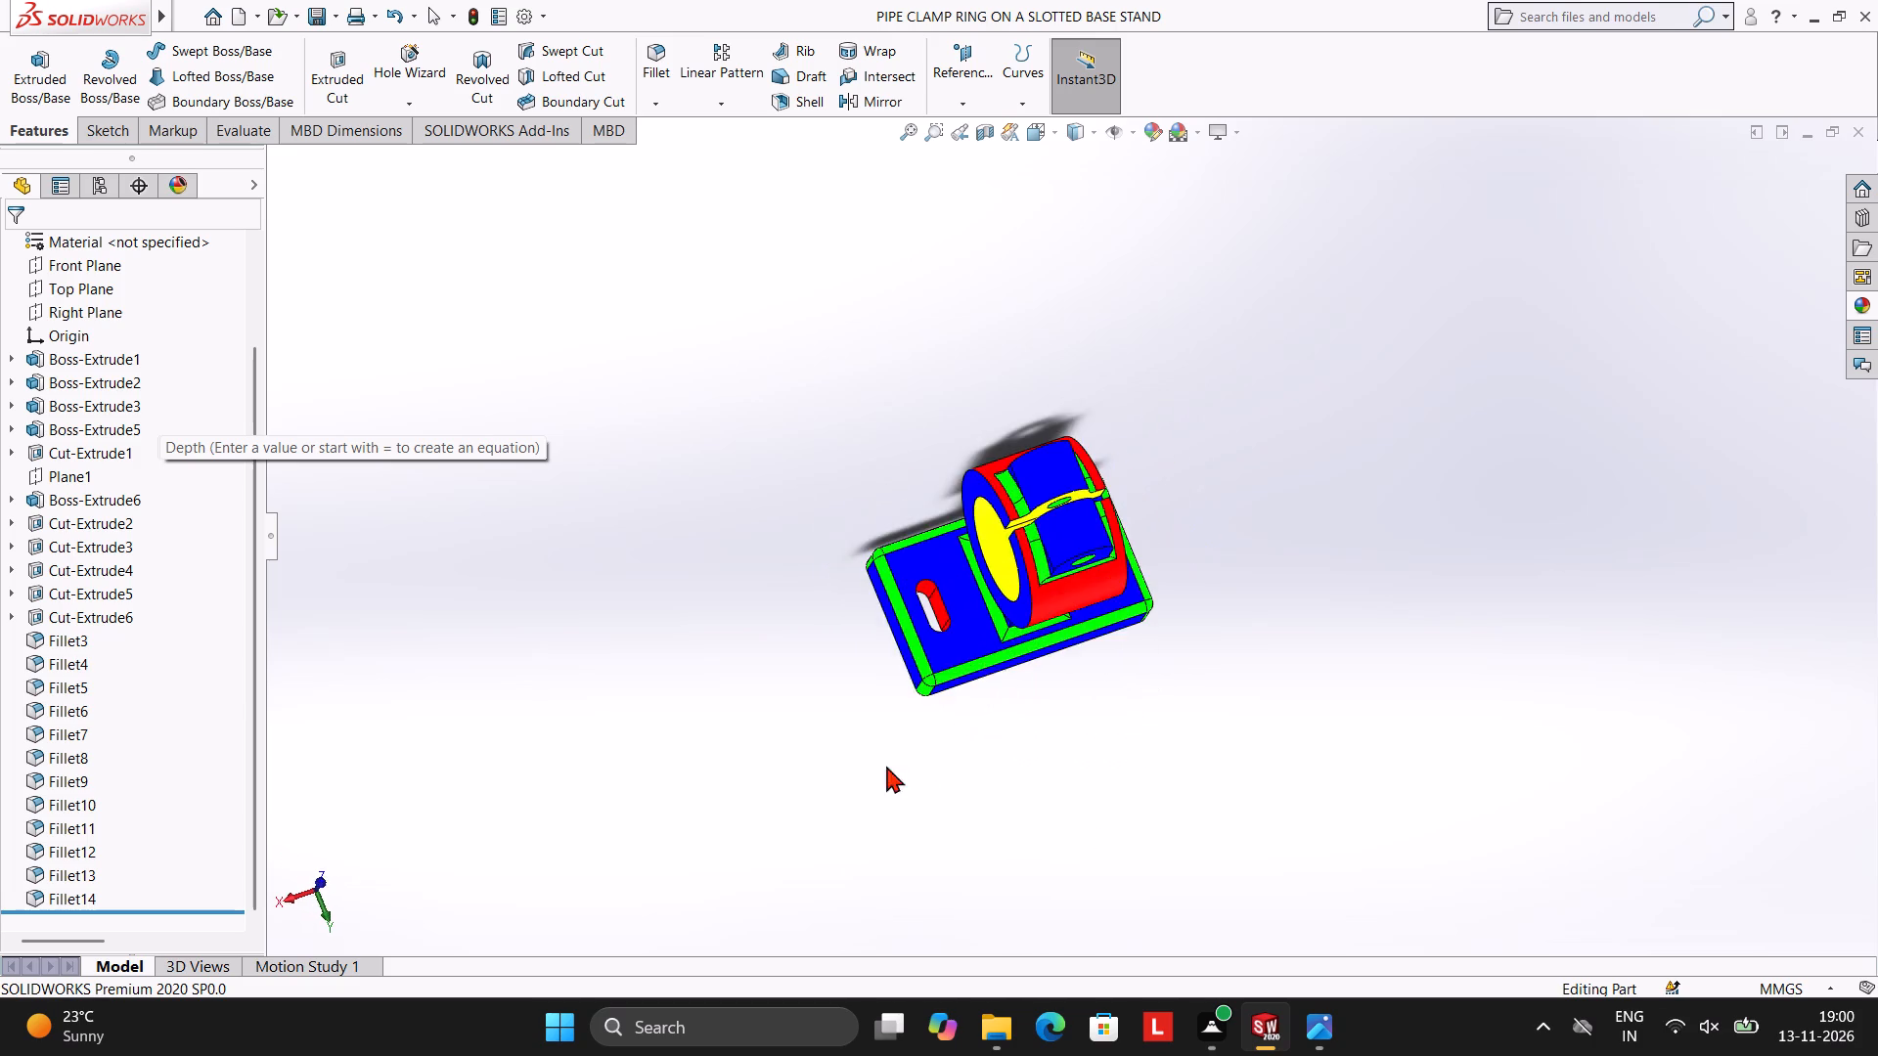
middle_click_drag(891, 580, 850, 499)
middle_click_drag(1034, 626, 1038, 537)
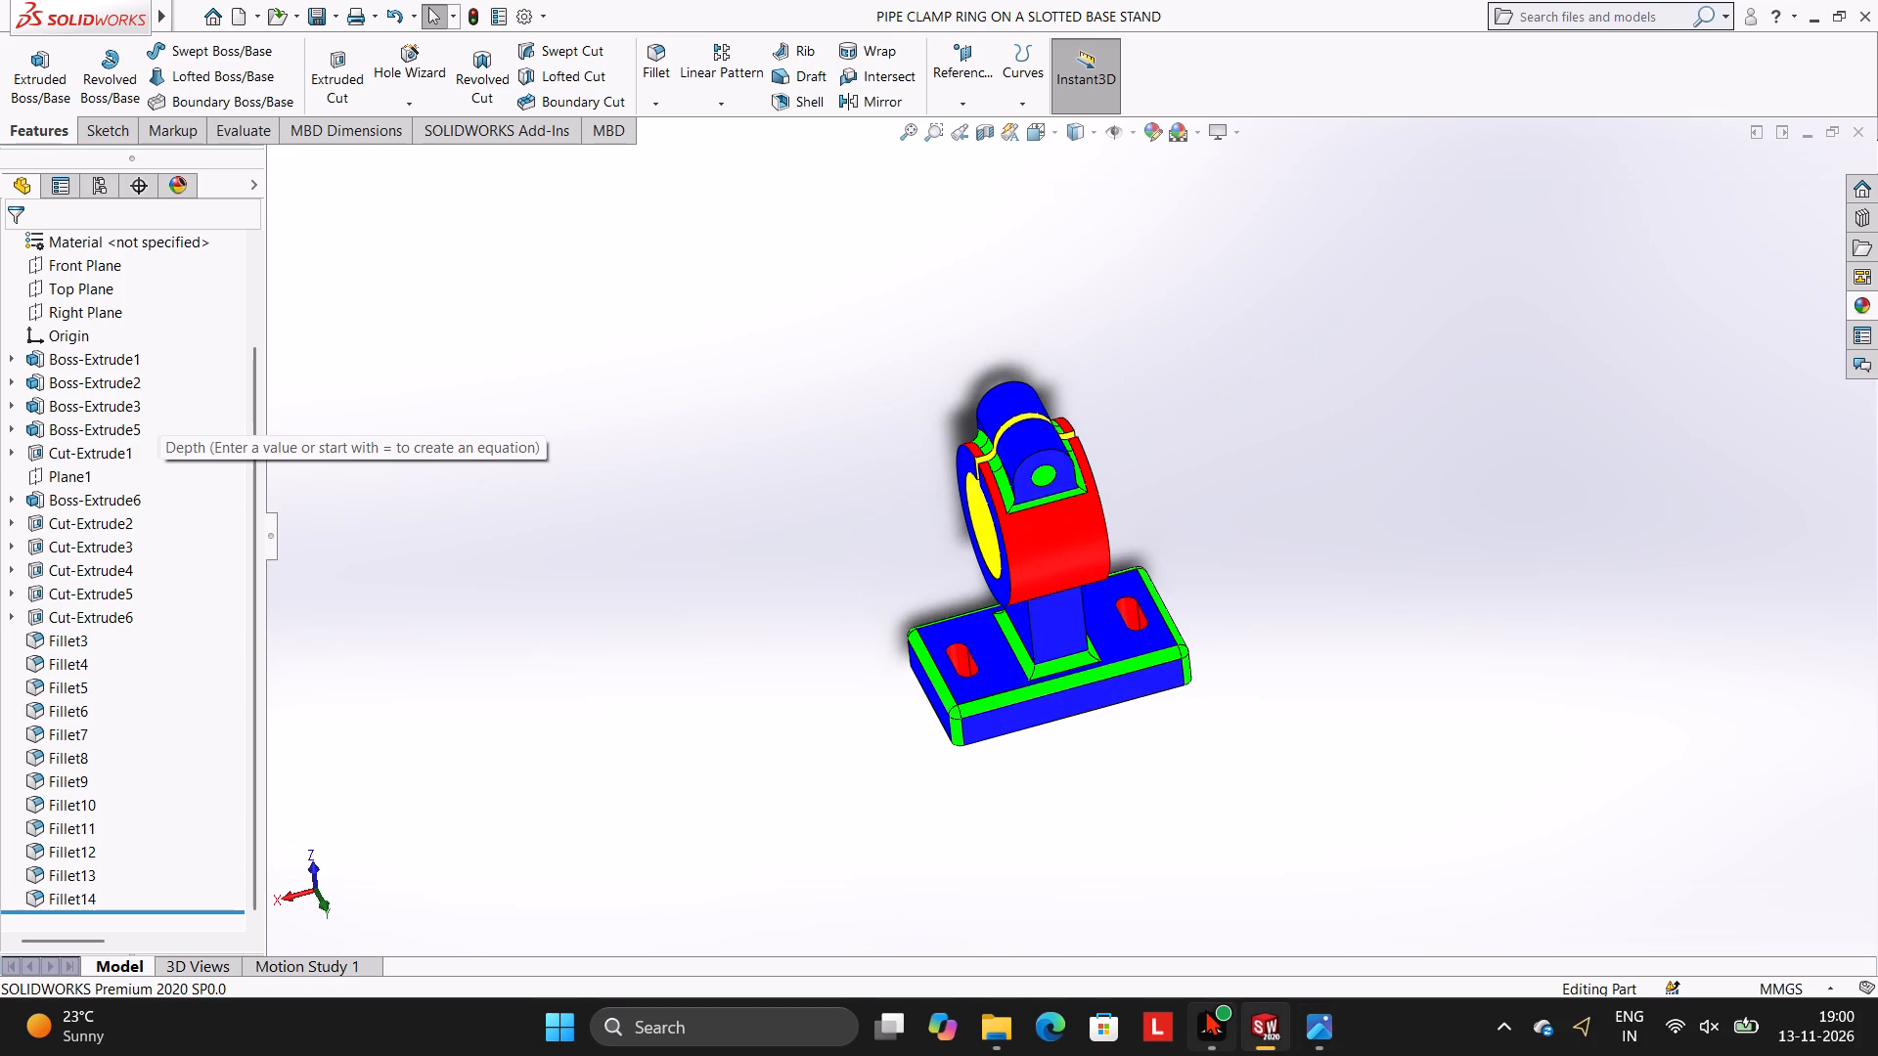